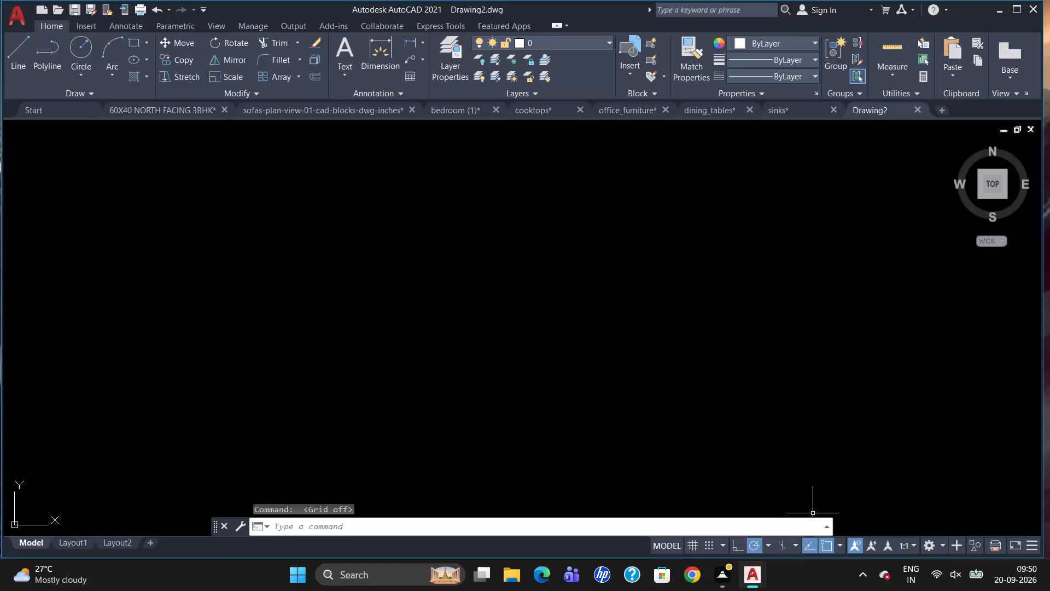
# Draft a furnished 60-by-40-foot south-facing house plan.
# Open the Options dialog to review the Open and Save settings, accepting them as they are.
pyautogui.click(672, 526)
pyautogui.write('OPTIONS')
pyautogui.press('Return')
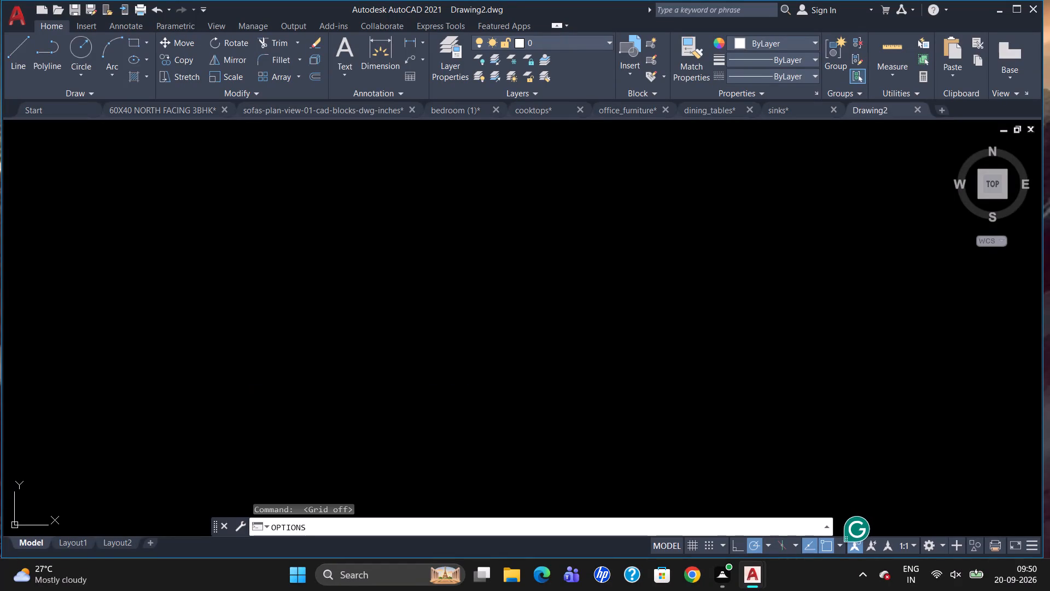
pyautogui.click(567, 462)
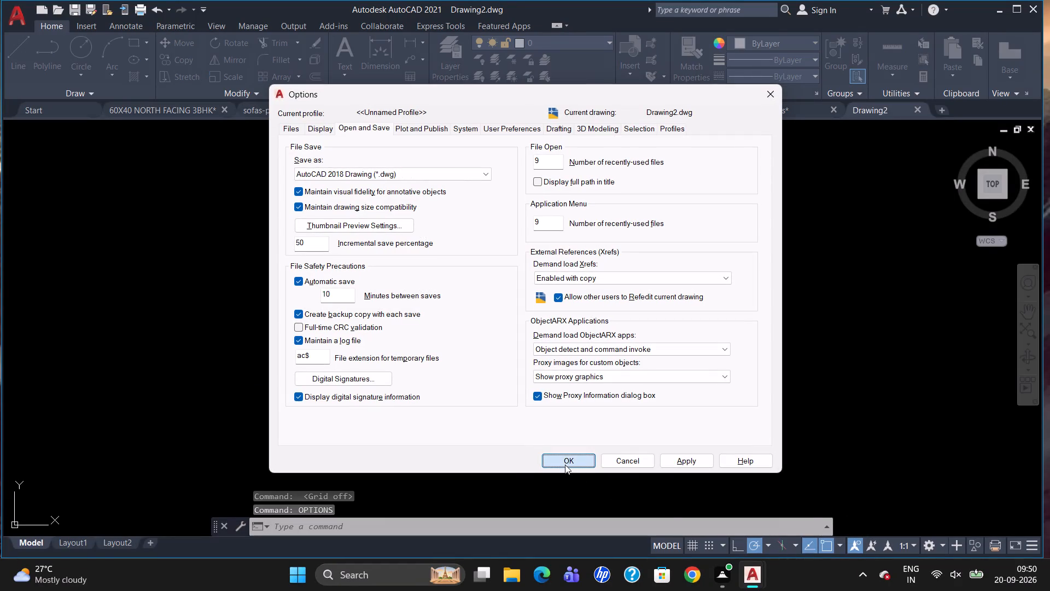
# Set the drawing units to Engineering length with 0'-0.00" precision and an insertion scale in inches.
pyautogui.write('UN')
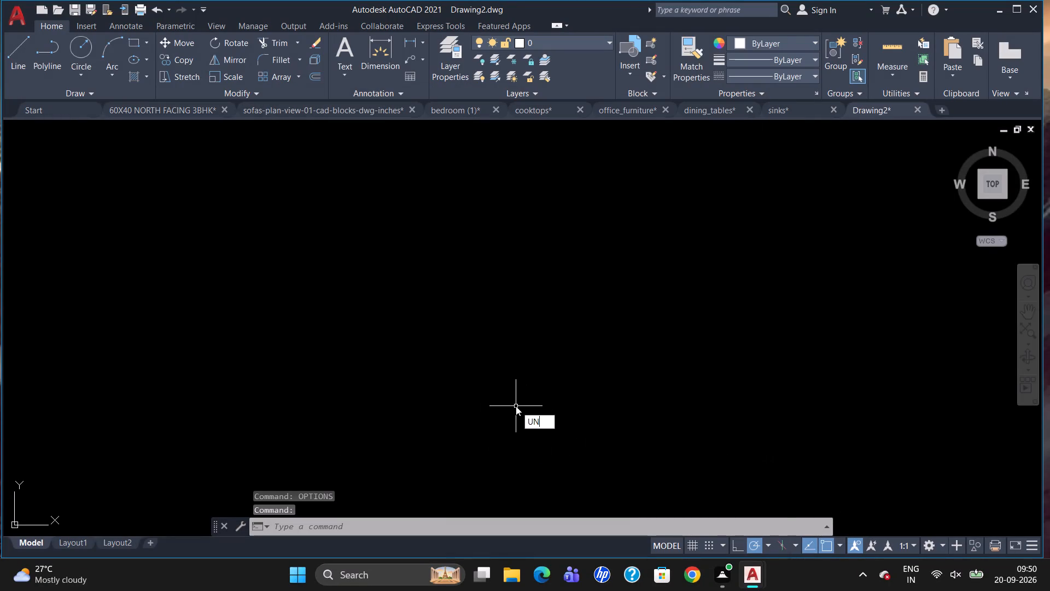
pyautogui.press('Return')
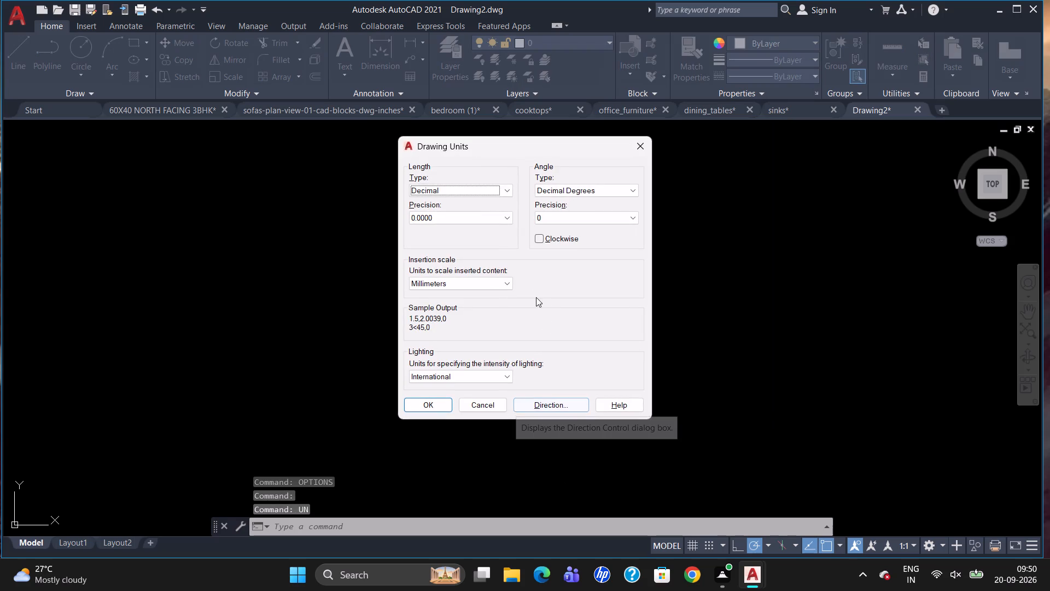
pyautogui.click(507, 189)
pyautogui.click(503, 222)
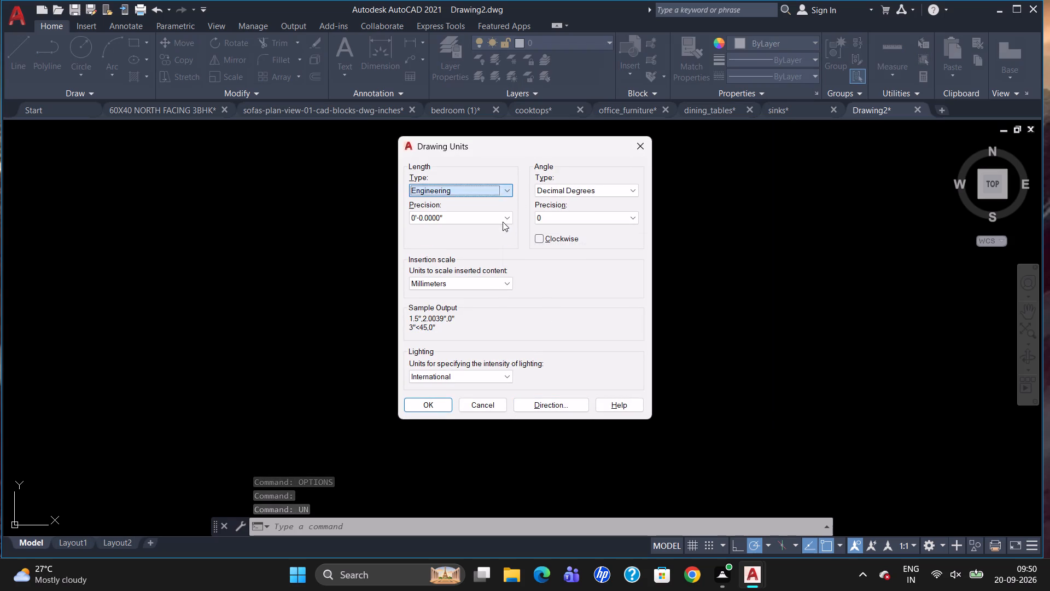
pyautogui.click(505, 219)
pyautogui.click(502, 247)
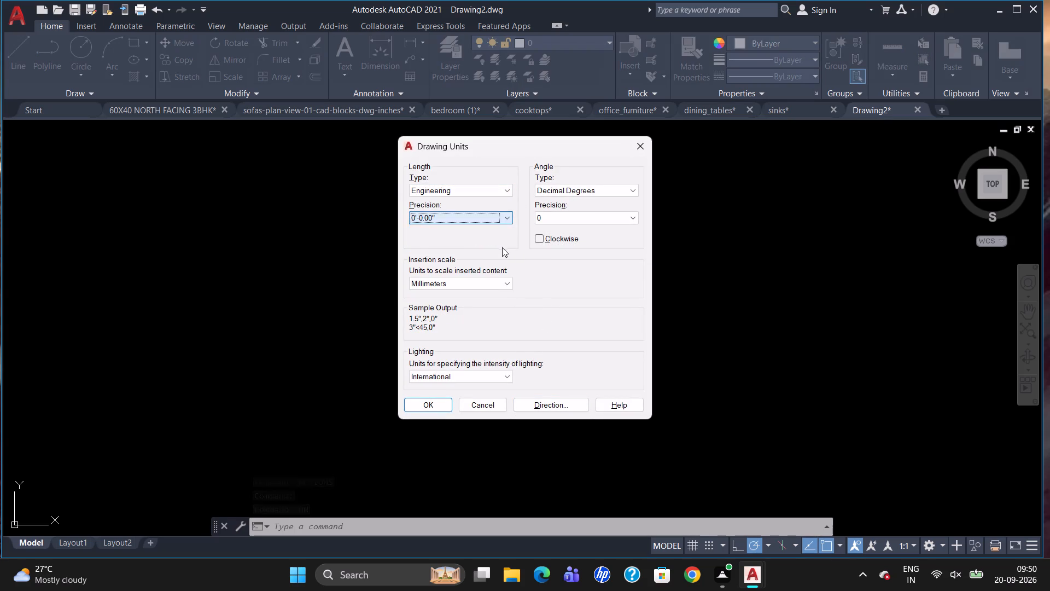
pyautogui.click(492, 286)
pyautogui.click(493, 304)
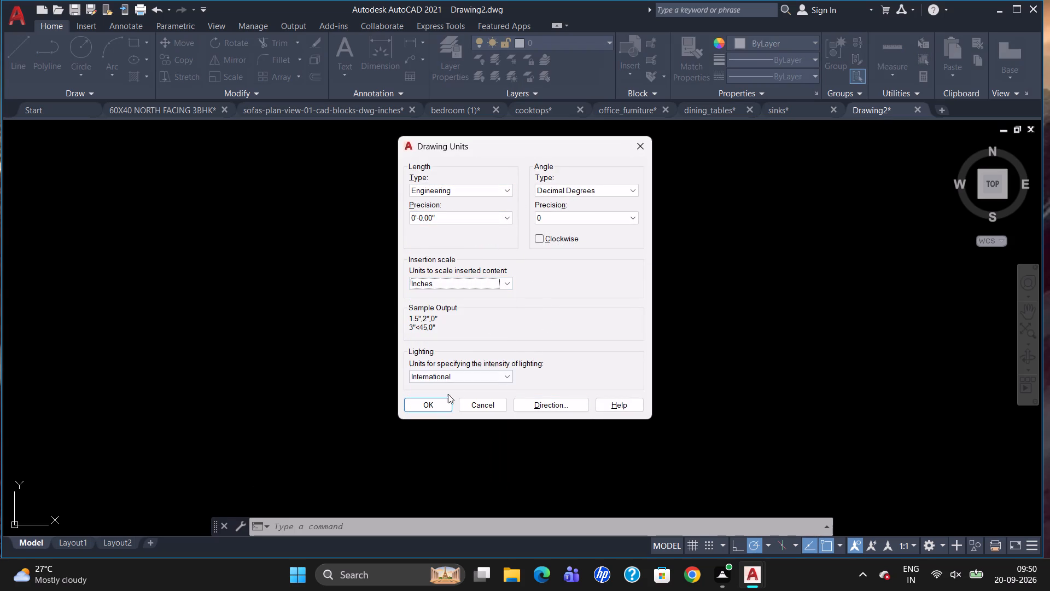
pyautogui.click(437, 401)
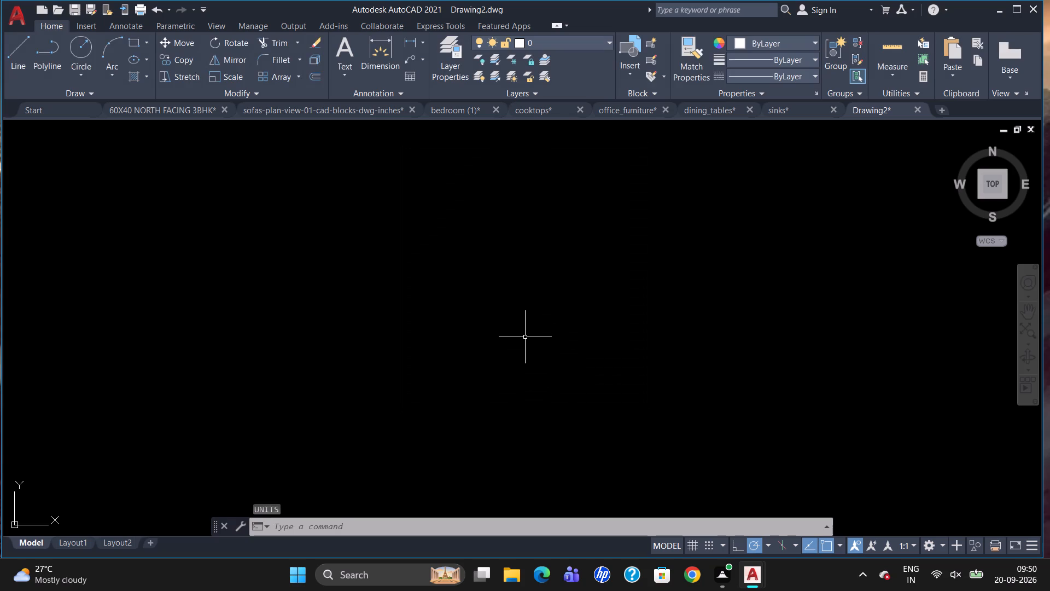
# Modify the ISO-25 dimension style to use the Engineering unit format for its primary linear dimensions.
pyautogui.press('d')
pyautogui.press('Return')
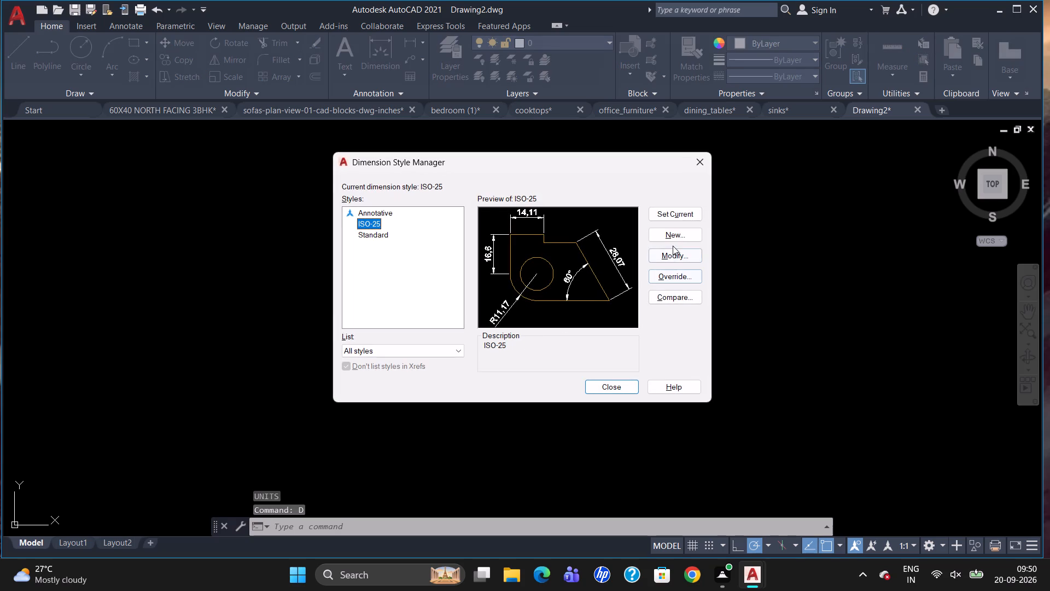
pyautogui.click(673, 246)
pyautogui.click(671, 256)
pyautogui.click(670, 257)
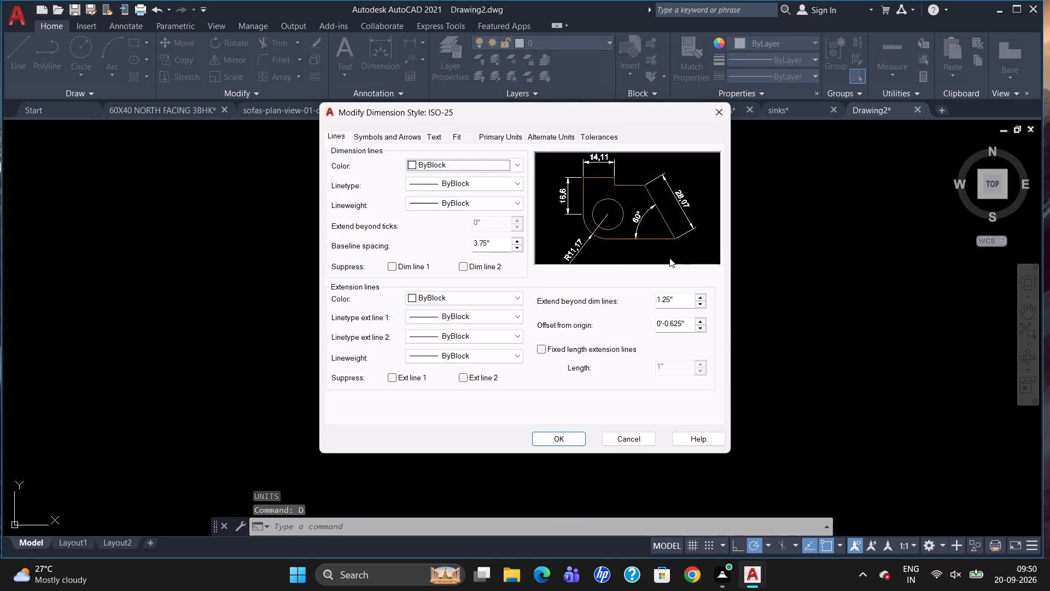
pyautogui.click(507, 137)
pyautogui.click(503, 159)
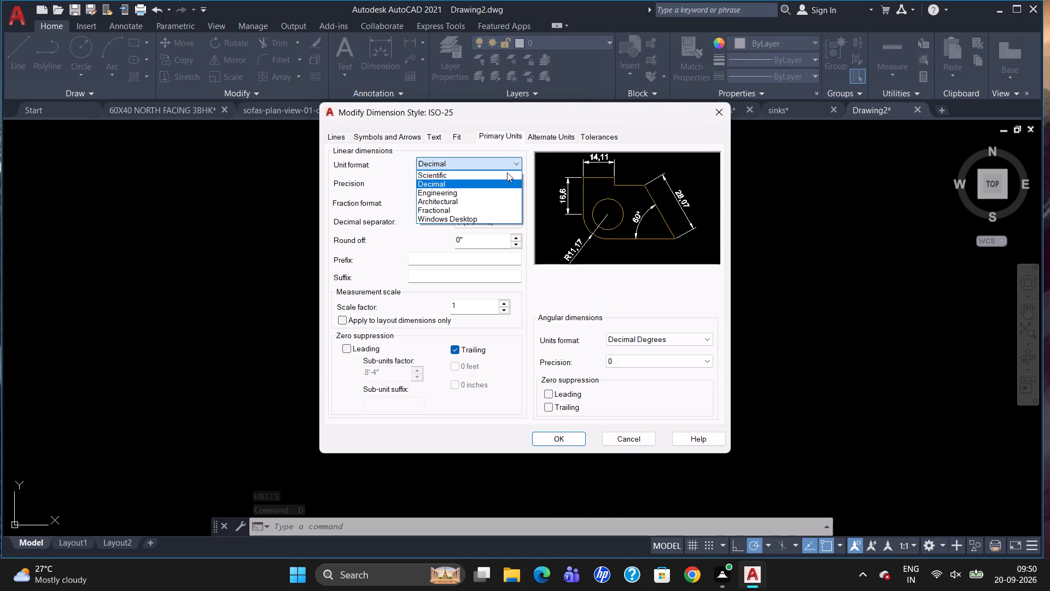
pyautogui.click(513, 190)
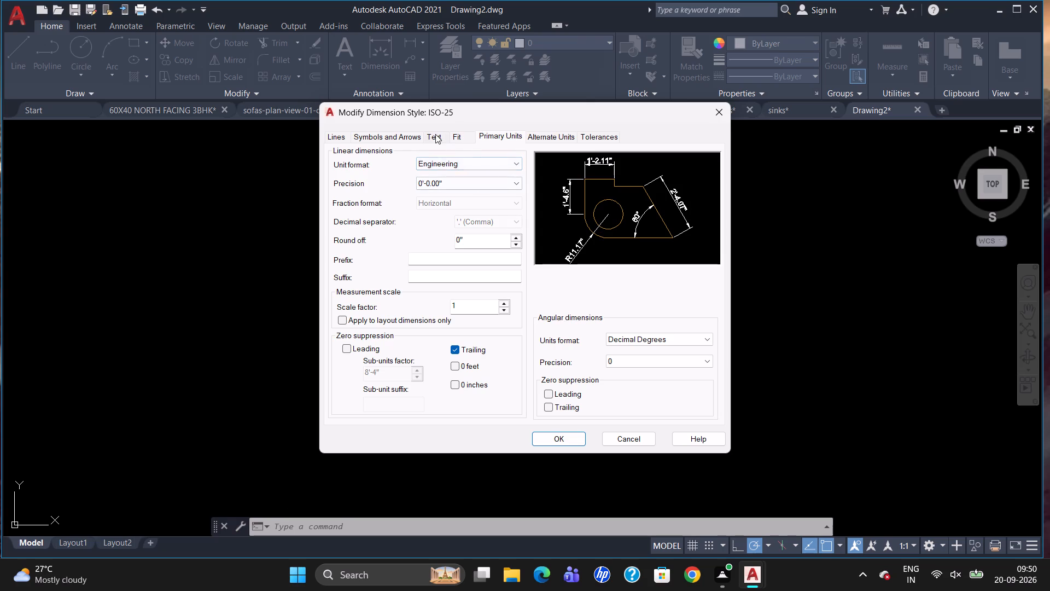
# Set both the text height and the arrow size of the ISO-25 dimension style to 5.
pyautogui.moveTo(435, 133); pyautogui.dragTo(438, 153)
pyautogui.moveTo(497, 234); pyautogui.dragTo(464, 242)
pyautogui.press('BackSpace')
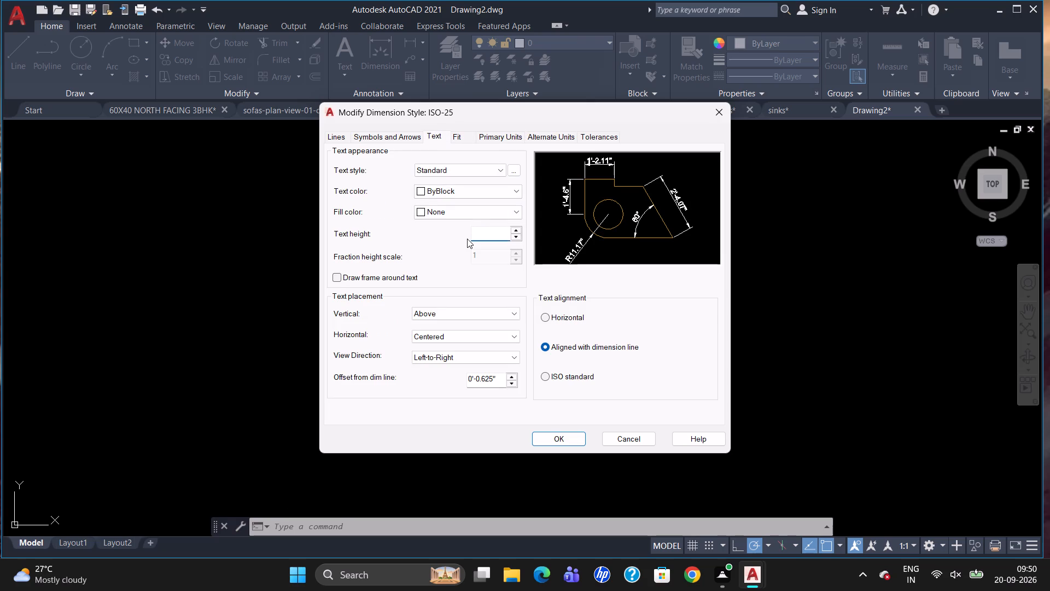
pyautogui.press('5')
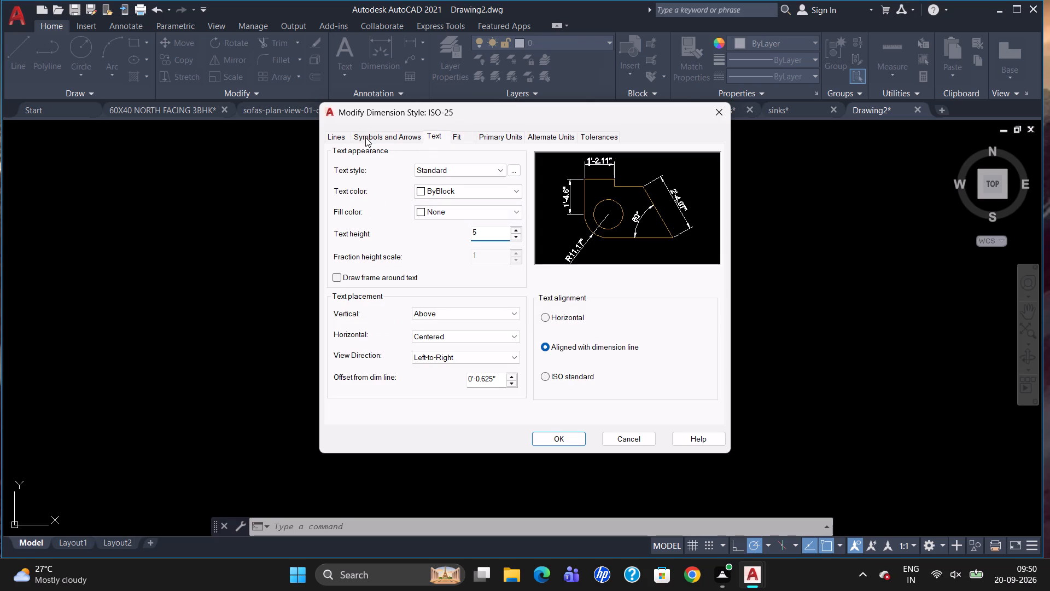
pyautogui.click(365, 137)
pyautogui.moveTo(360, 270); pyautogui.dragTo(287, 289)
pyautogui.press('BackSpace')
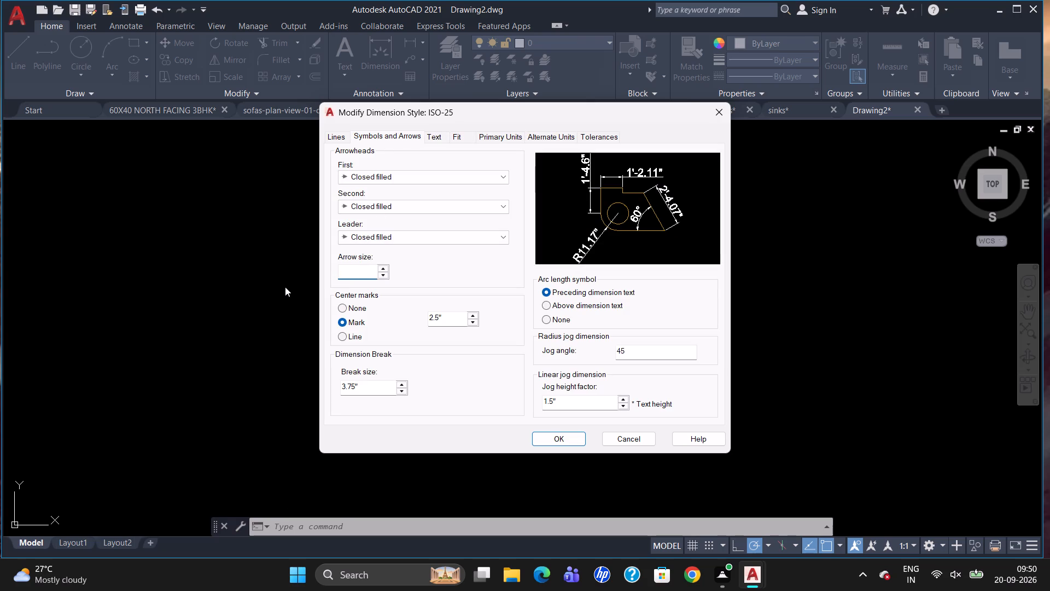
pyautogui.press('5')
# Enable fixed length extension lines in the ISO-25 style, save the changes and make the style current.
pyautogui.click(331, 138)
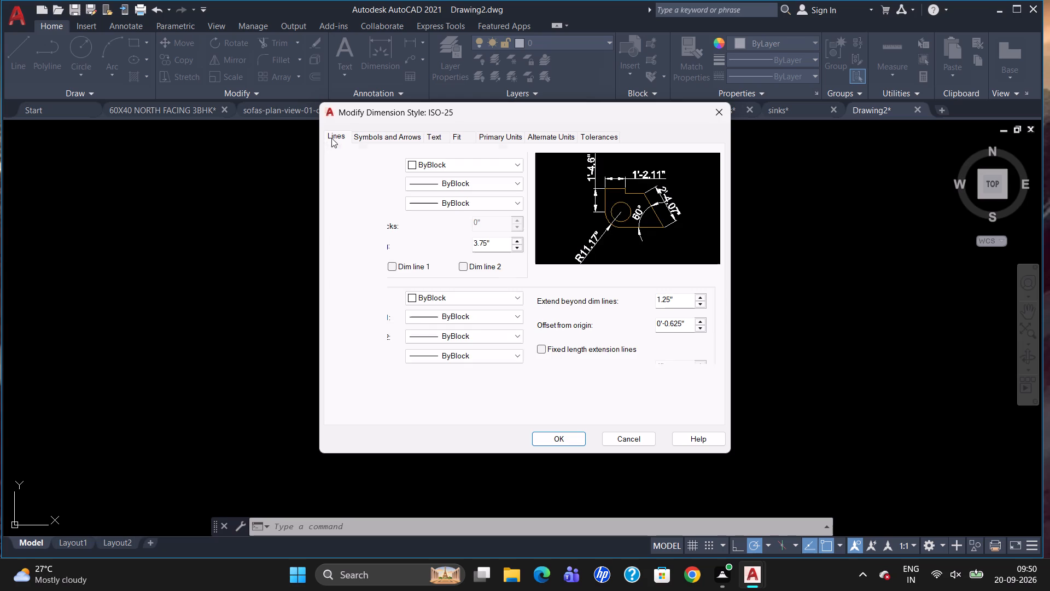
pyautogui.click(537, 348)
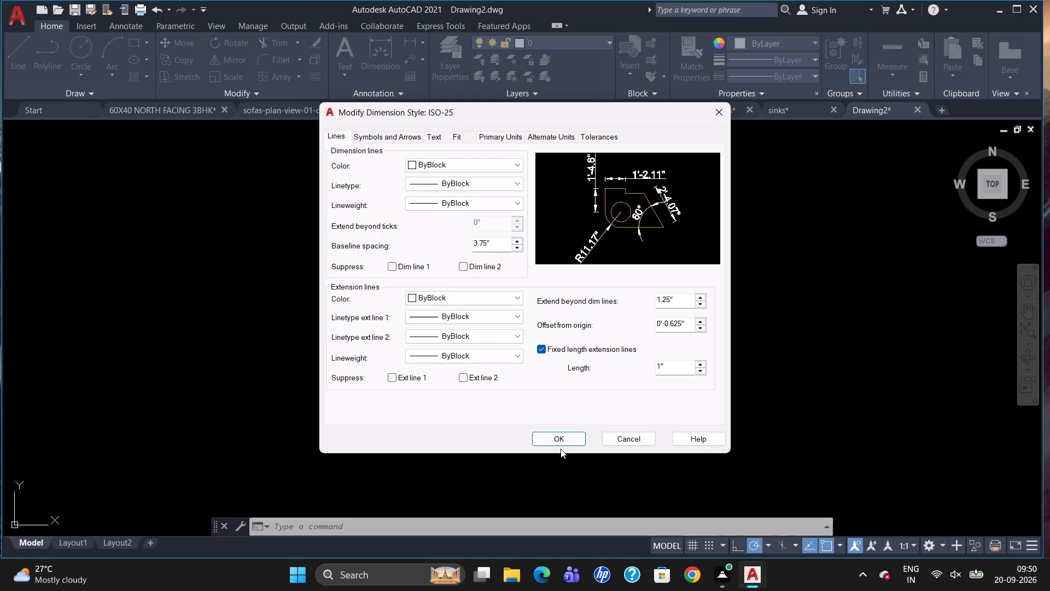
pyautogui.click(558, 437)
pyautogui.click(692, 212)
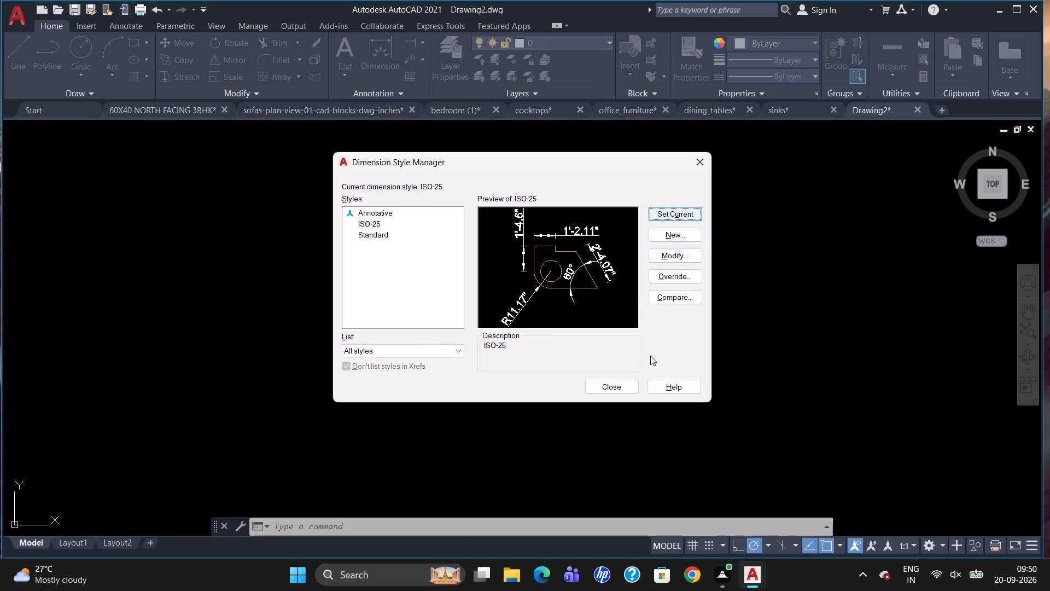
pyautogui.click(609, 386)
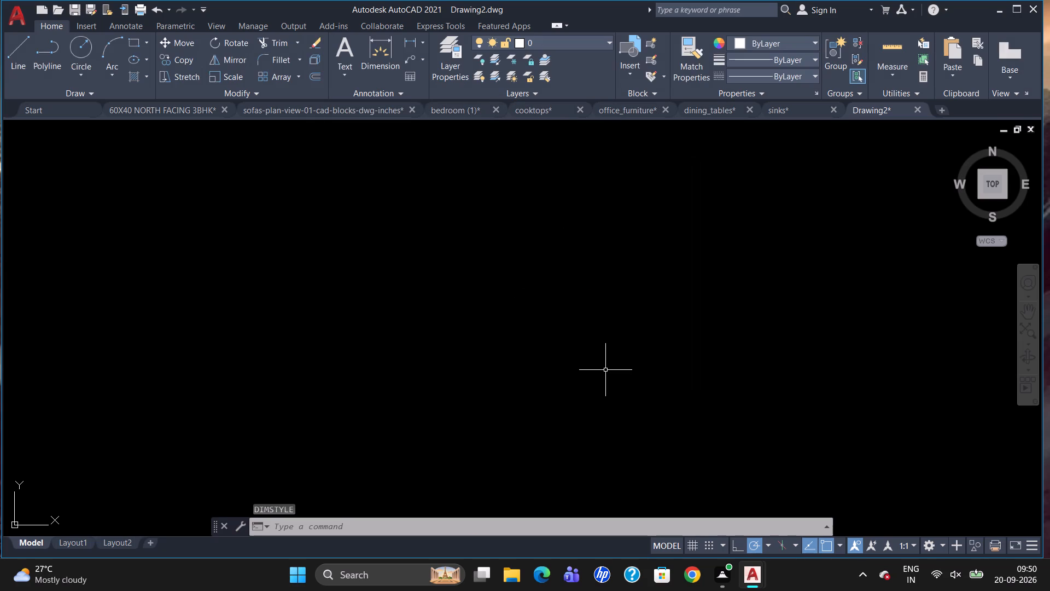
# Set the model space limits from 0,0 to 11.7,16.5.
pyautogui.write('LIMITS')
pyautogui.press('Return')
pyautogui.write('0,0')
pyautogui.press('Return')
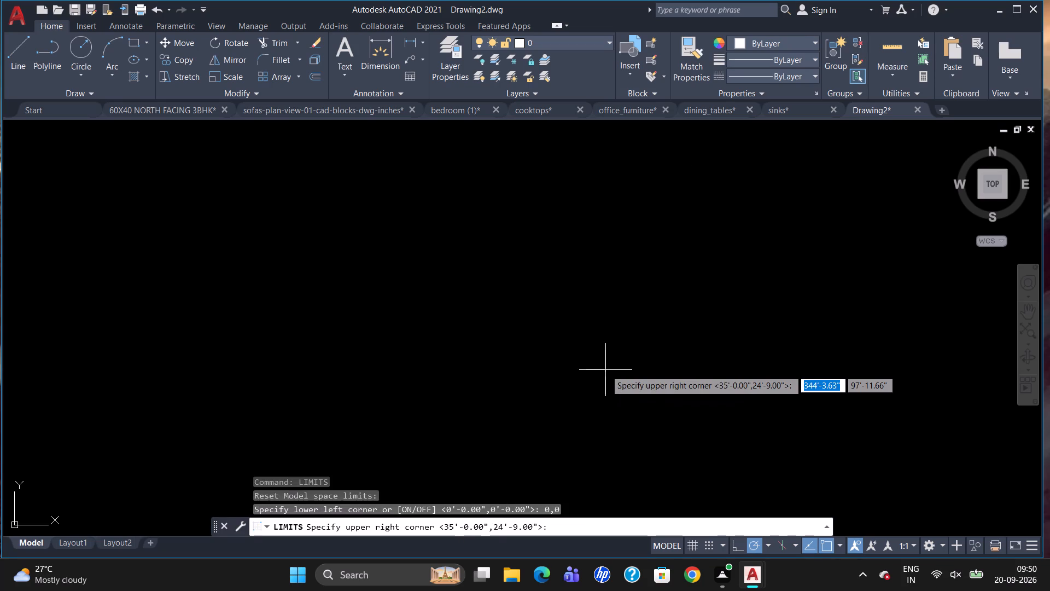
pyautogui.write('11.7,15')
pyautogui.press('BackSpace')
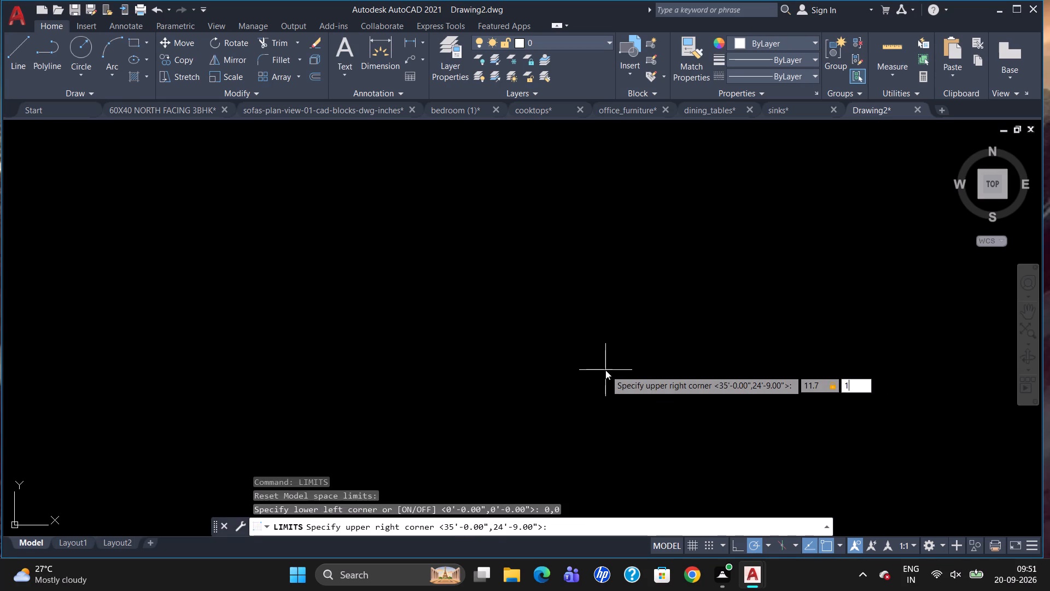
pyautogui.write('6.5')
pyautogui.press('Return')
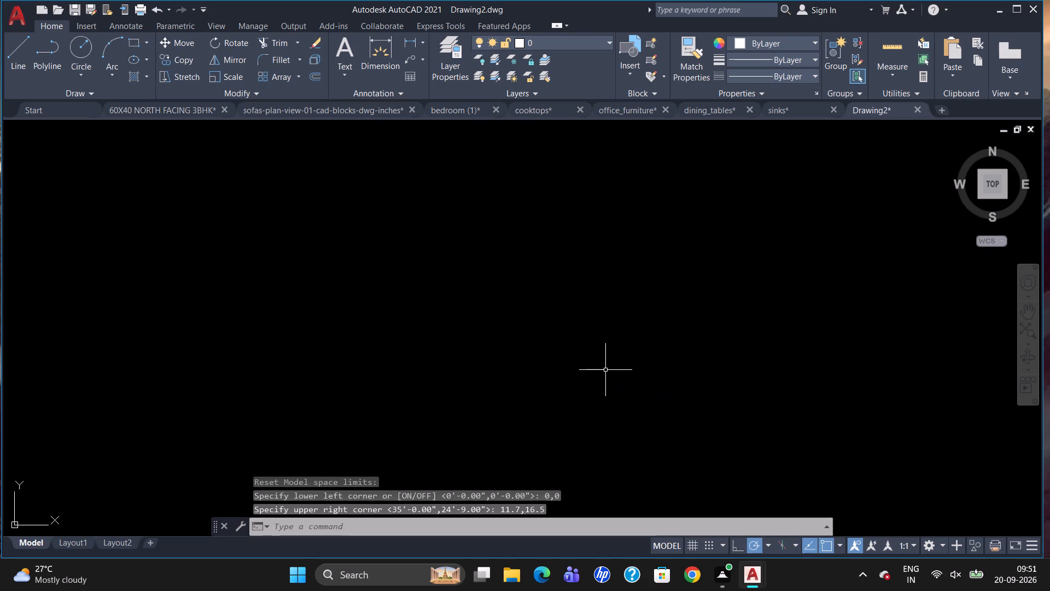
# Draw a rectangle 60' wide and 40' high as the outer boundary of the plan.
pyautogui.press('z')
pyautogui.press('Return')
pyautogui.press('a')
pyautogui.press('Return')
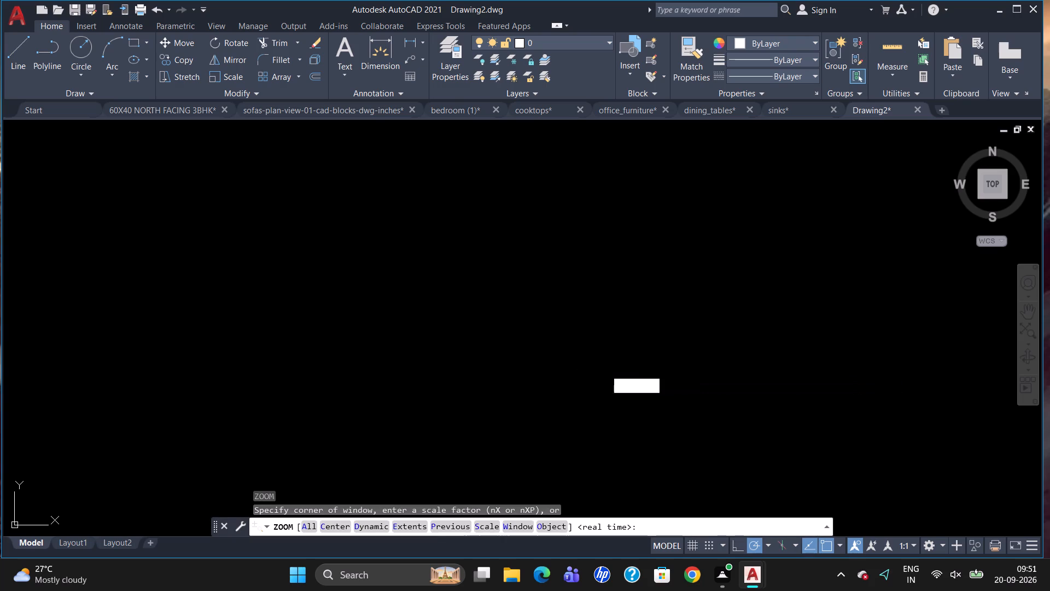
pyautogui.write('REC')
pyautogui.press('Return')
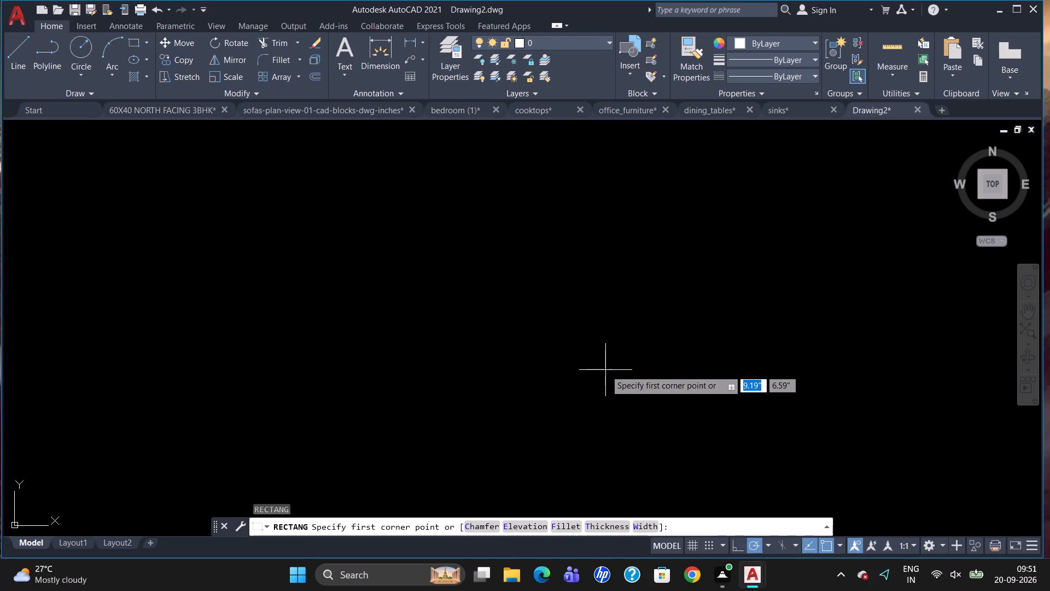
pyautogui.moveTo(436, 241); pyautogui.dragTo(439, 262)
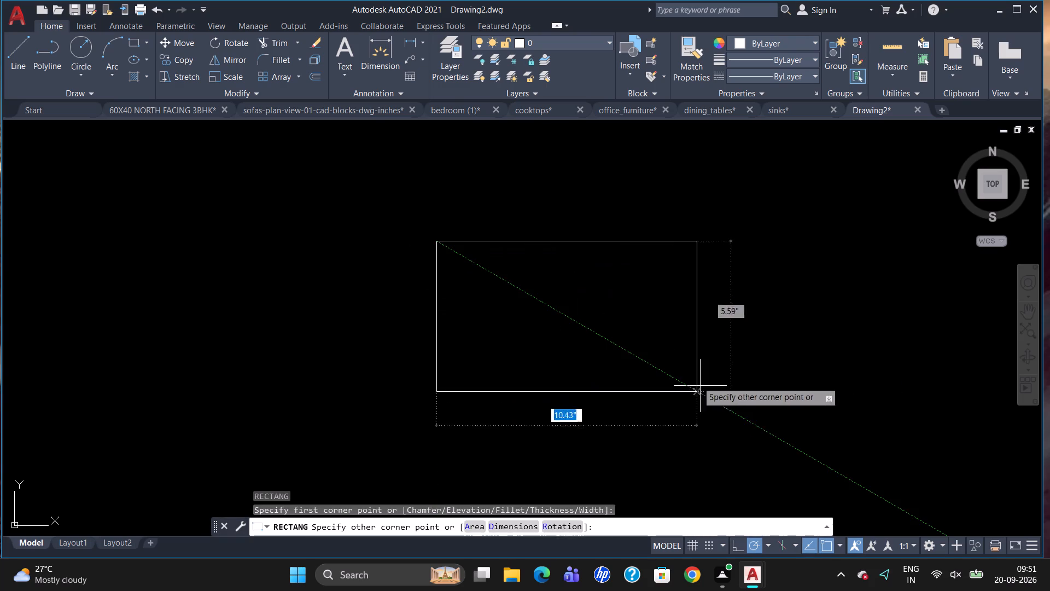
pyautogui.write("60'")
pyautogui.press('Tab')
pyautogui.write("40'")
pyautogui.press('Return')
pyautogui.press('Escape')
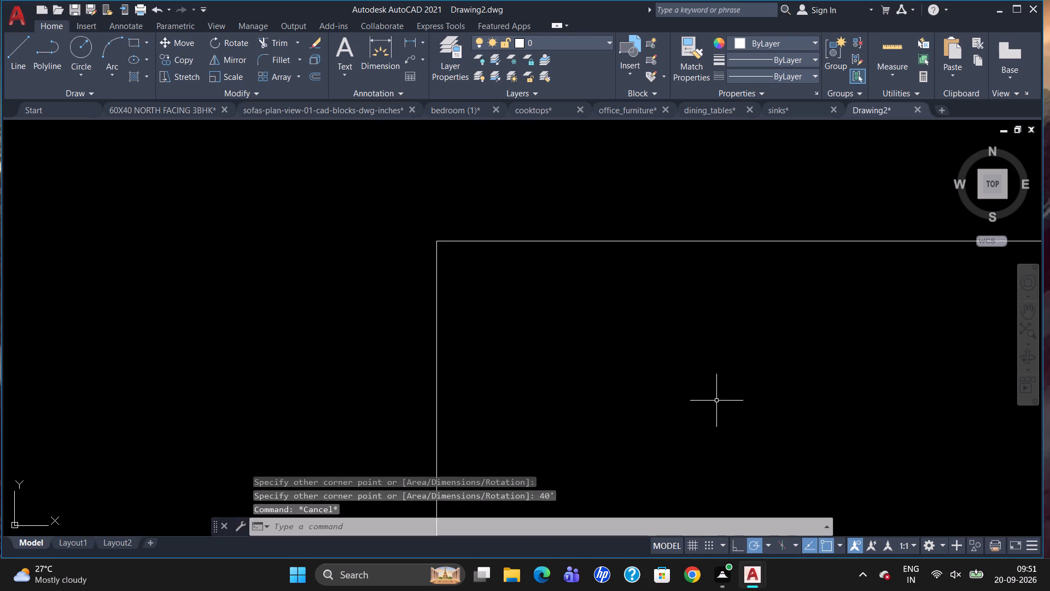
# Move the UCS origin away from the rectangle's upper-left corner to an empty area outside its left side.
pyautogui.scroll(-6, 540, 227)
pyautogui.scroll(-3, 435, 234)
pyautogui.scroll(1, 502, 229)
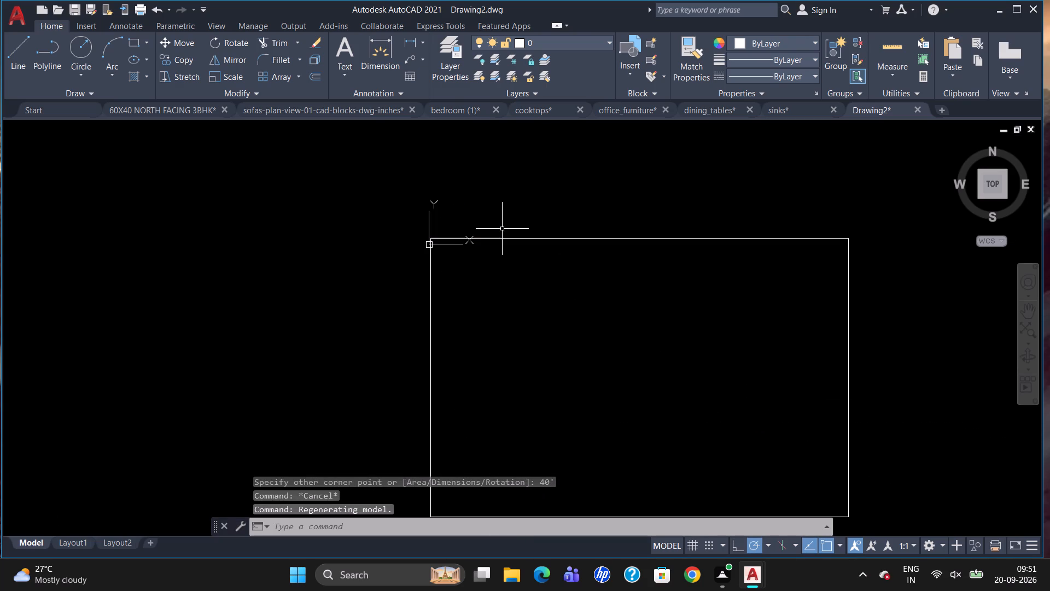
pyautogui.scroll(-1, 523, 193)
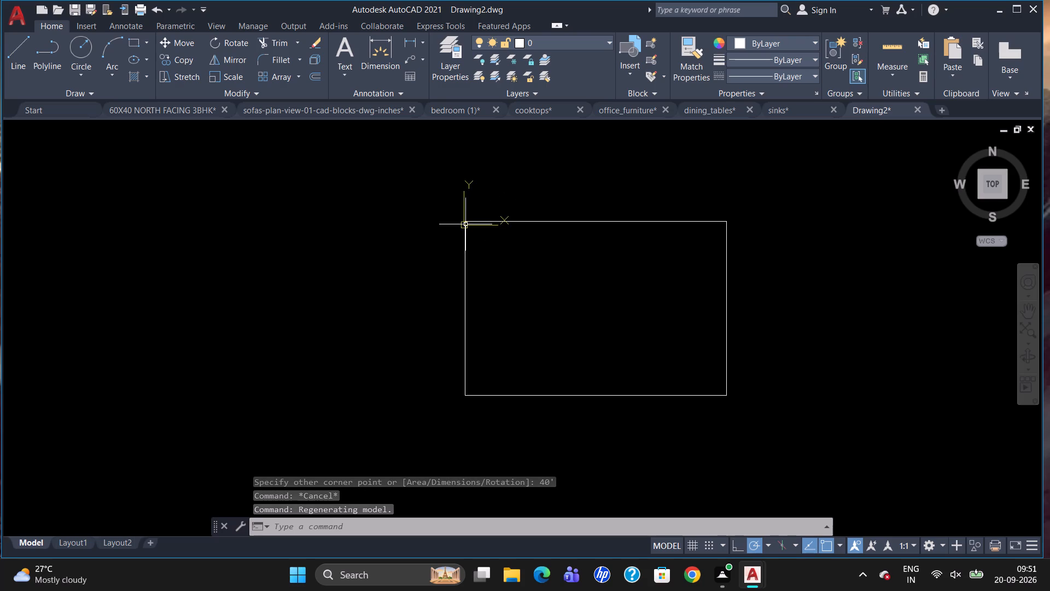
pyautogui.click(465, 224)
pyautogui.moveTo(464, 225); pyautogui.dragTo(330, 246)
pyautogui.click(312, 244)
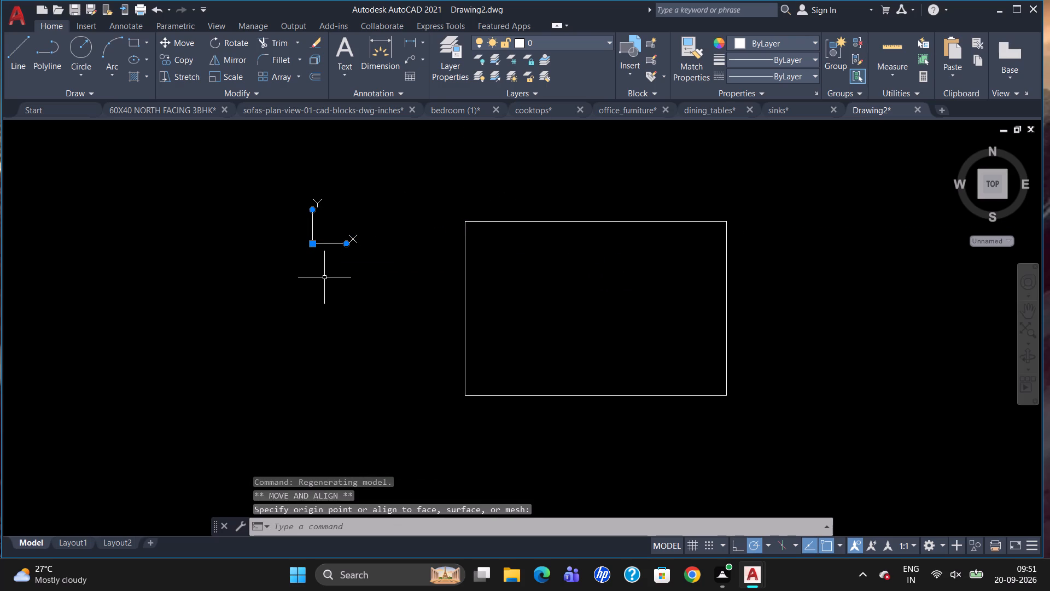
pyautogui.press('Escape')
# Offset the 60' by 40' rectangle 9" inward to form the outer wall thickness.
pyautogui.press('o')
pyautogui.press('Return')
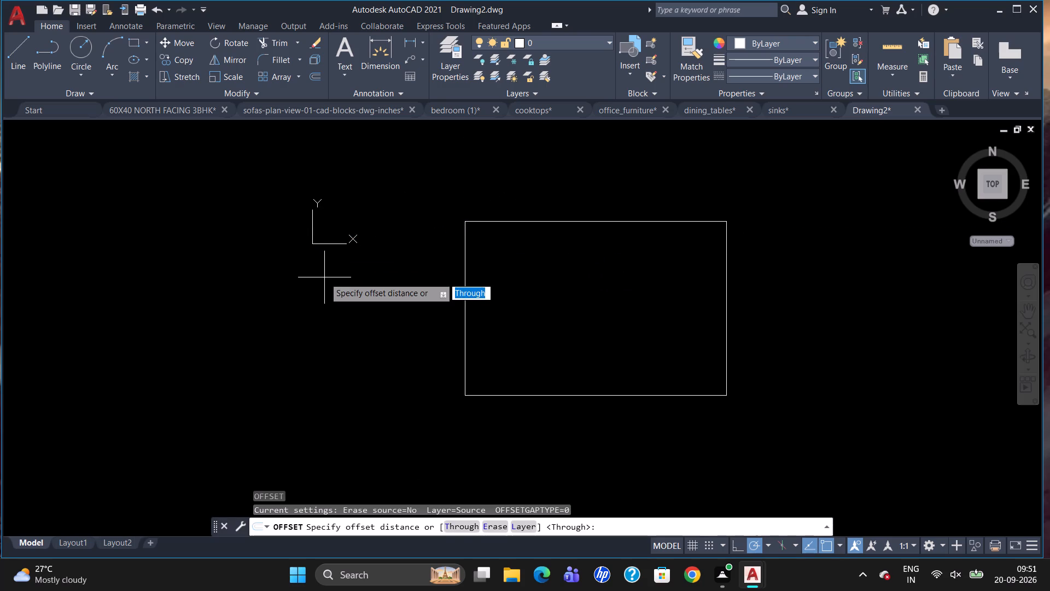
pyautogui.press('9')
pyautogui.press('Return')
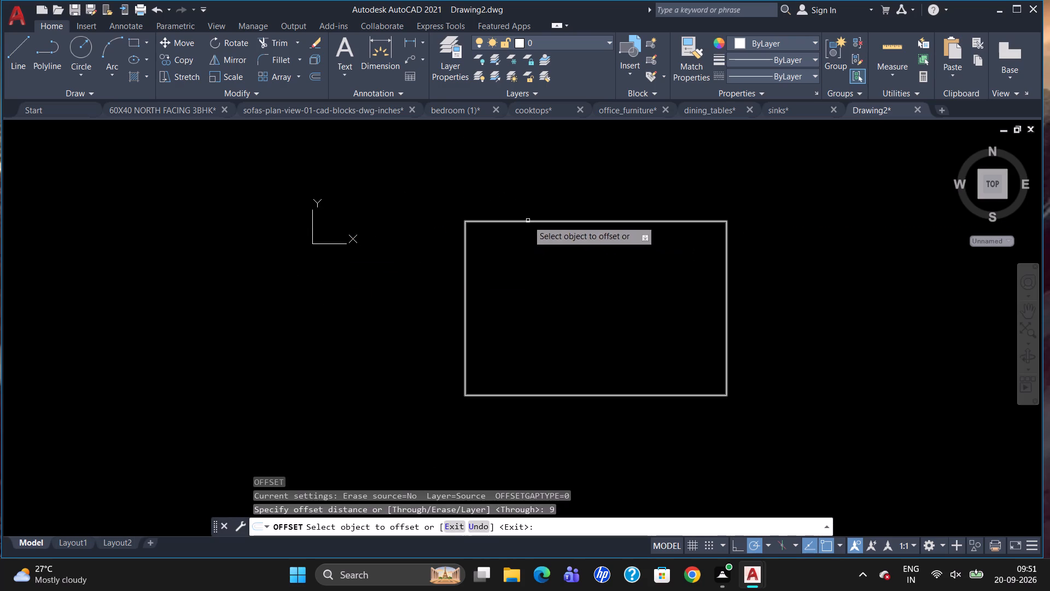
pyautogui.moveTo(528, 221); pyautogui.dragTo(536, 263)
pyautogui.click(537, 263)
pyautogui.press('Escape')
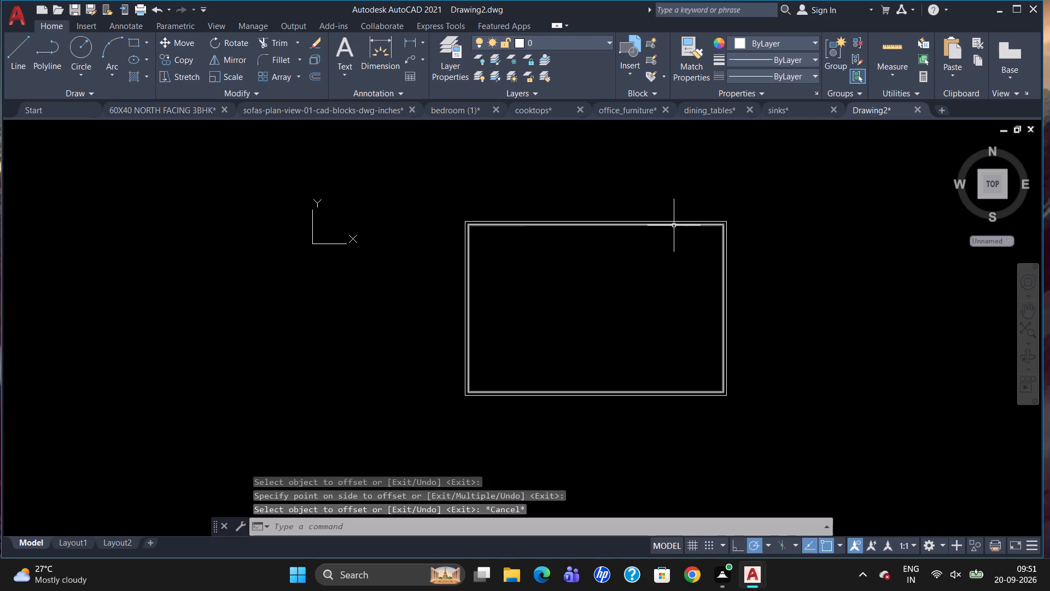
# Explode the inner and outer wall rectangles into separate lines.
pyautogui.moveTo(674, 225); pyautogui.dragTo(675, 235)
pyautogui.press('x')
pyautogui.press('Return')
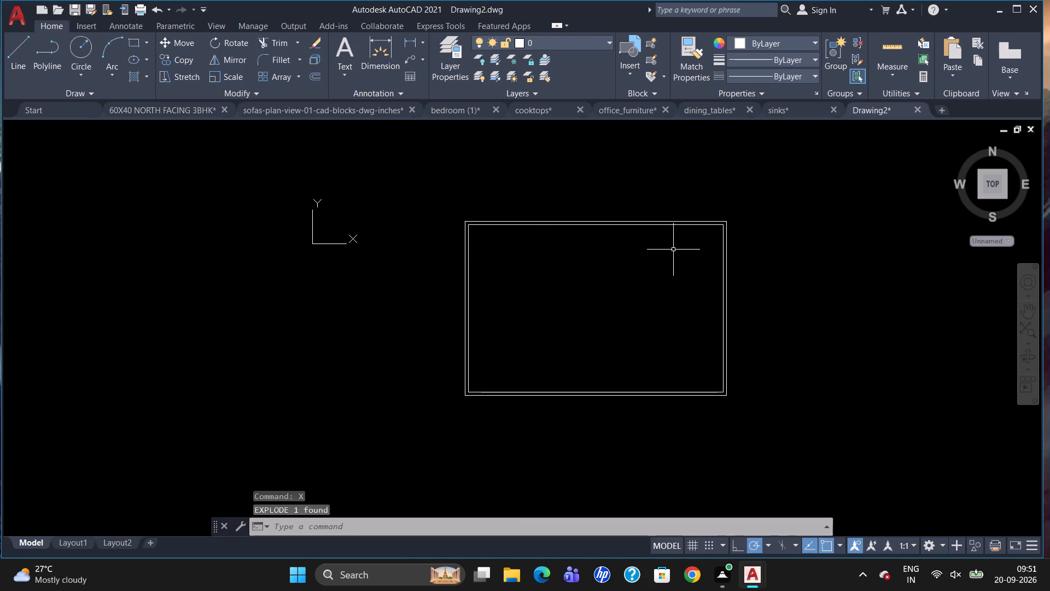
pyautogui.click(681, 221)
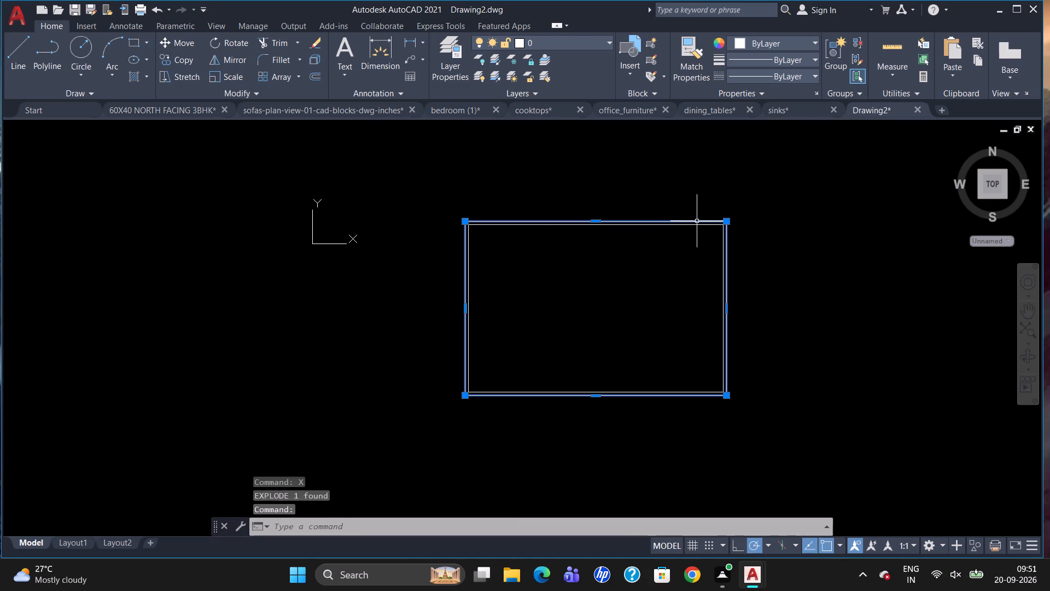
pyautogui.press('x')
pyautogui.press('Return')
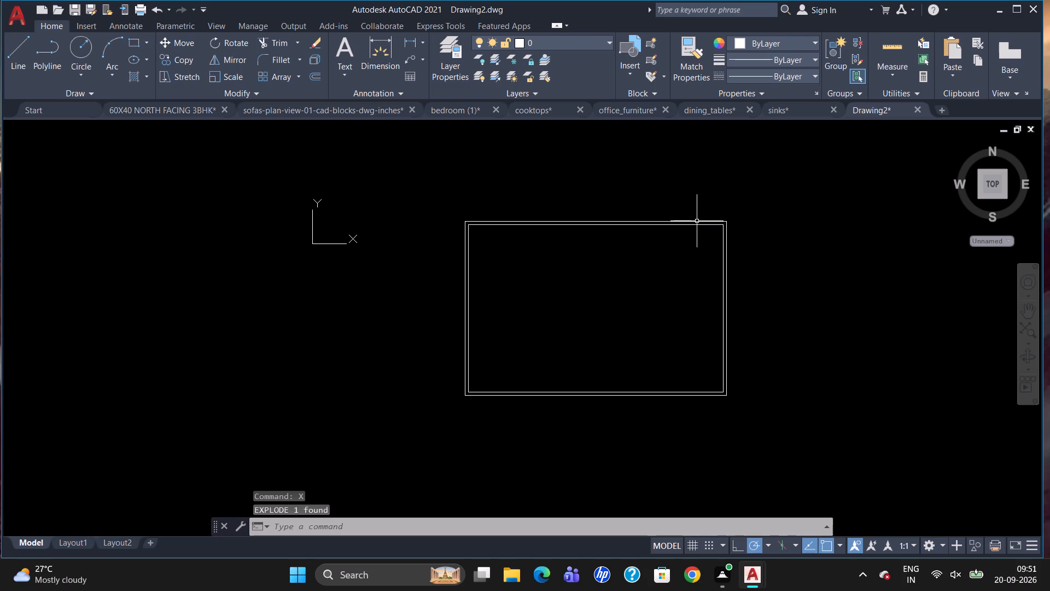
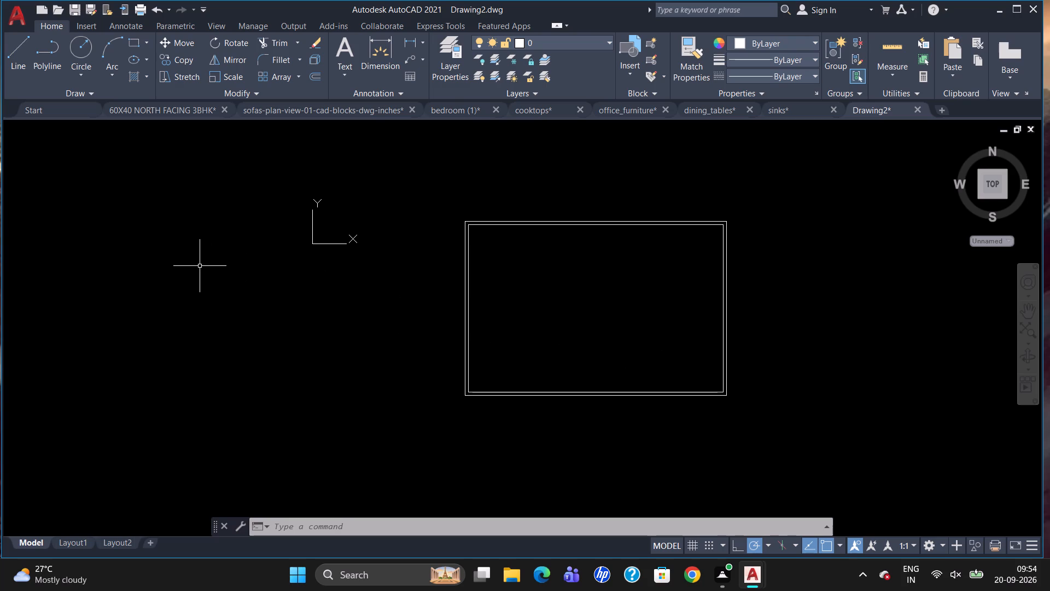
# Offset the inner line of the right outer wall 20' inward to place a vertical partition line.
pyautogui.press('o')
pyautogui.press('Return')
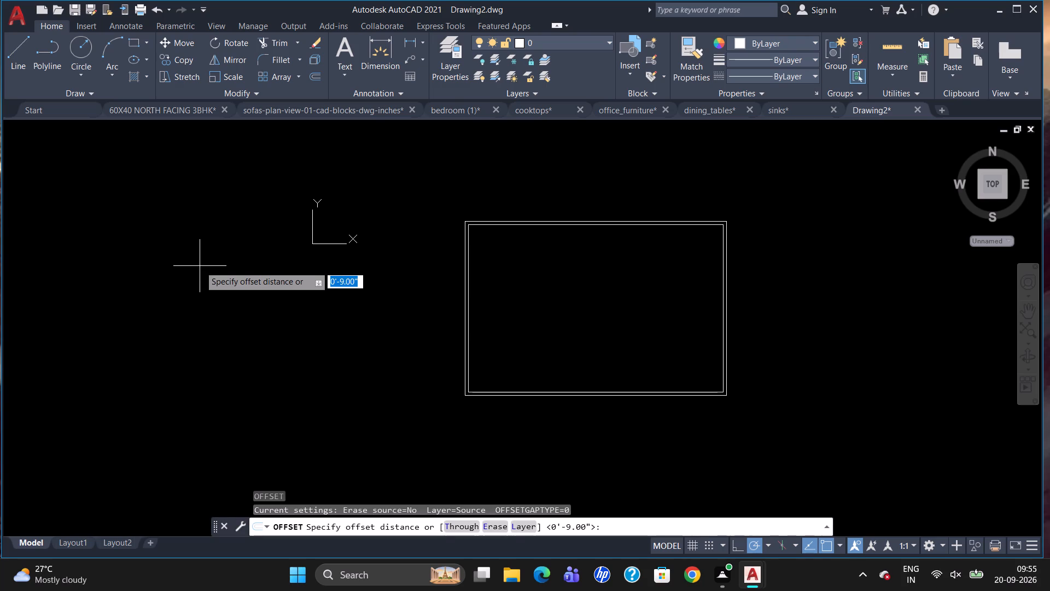
pyautogui.press('2')
pyautogui.write("0'")
pyautogui.press('Return')
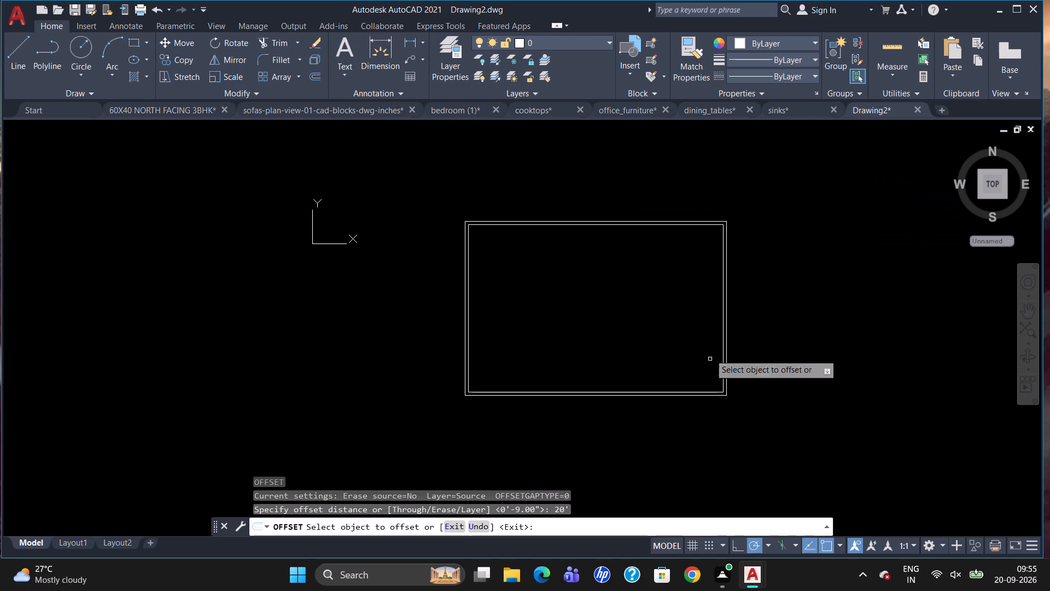
pyautogui.moveTo(722, 305); pyautogui.dragTo(718, 310)
pyautogui.click(689, 328)
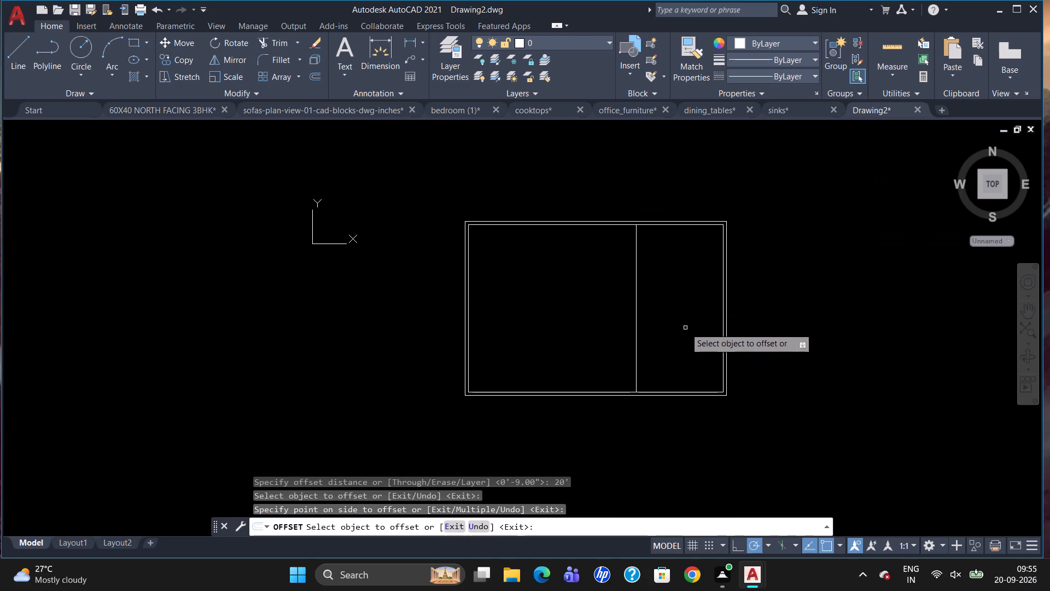
# Offset the new vertical partition line 6" to the left to give the interior wall its thickness.
pyautogui.click(635, 357)
pyautogui.press('6')
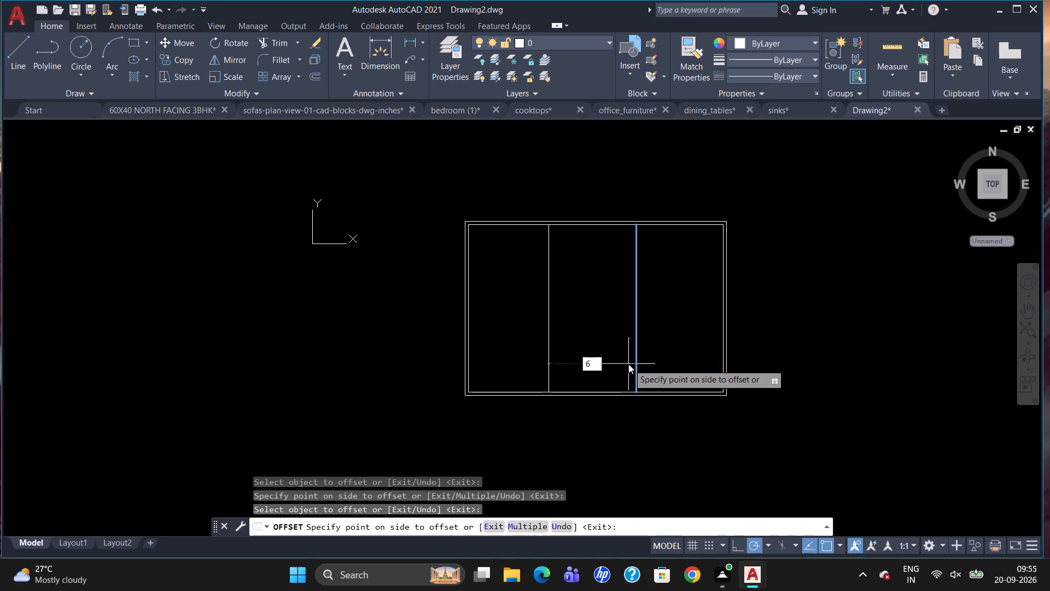
pyautogui.press('Return')
pyautogui.press('Escape')
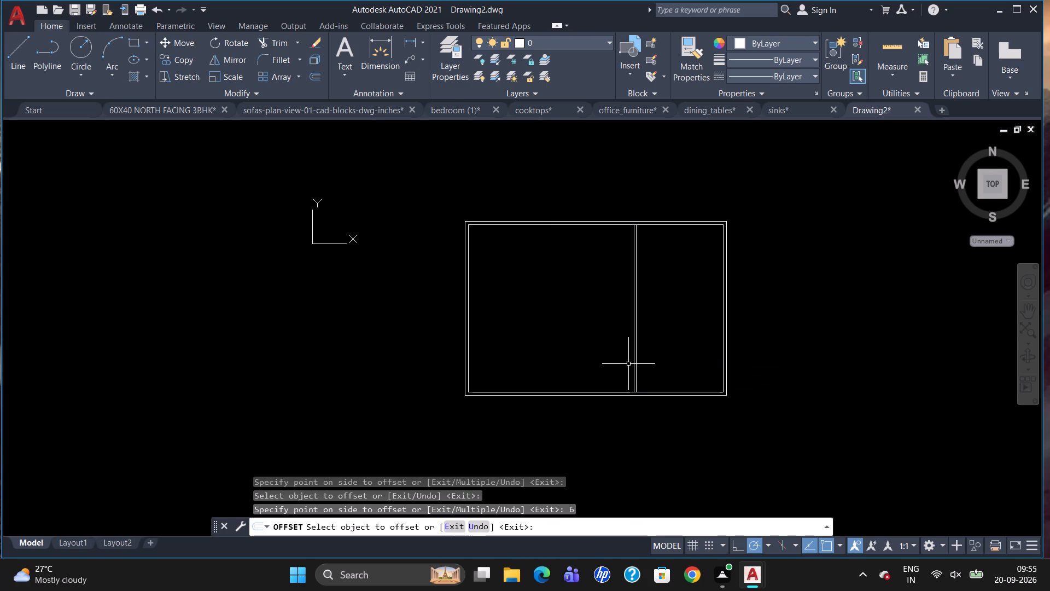
# Break the top wall's inner line at the point where it meets the partition's right-hand line.
pyautogui.write('BR')
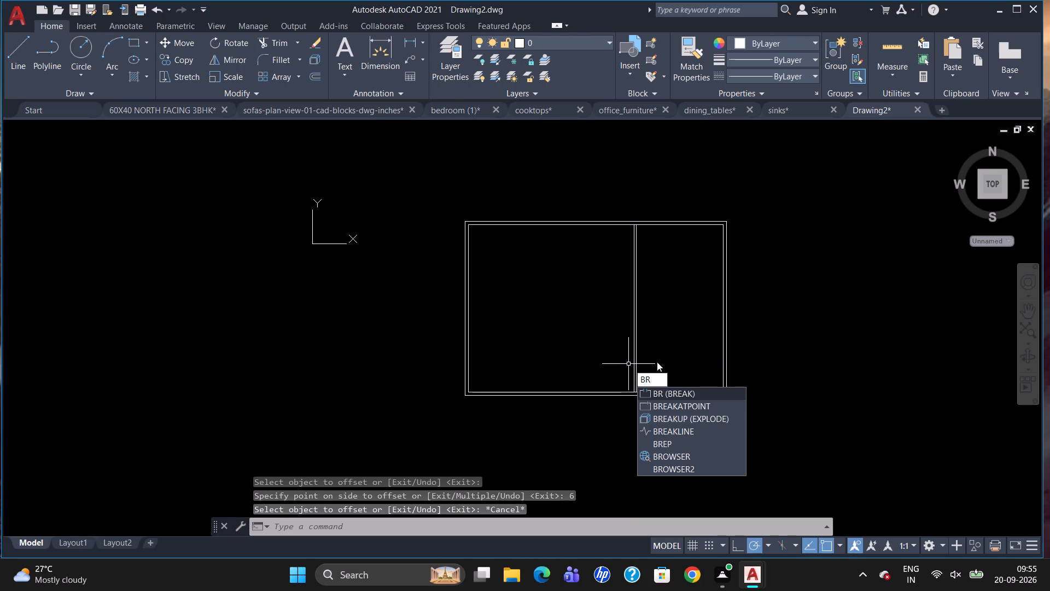
pyautogui.click(698, 408)
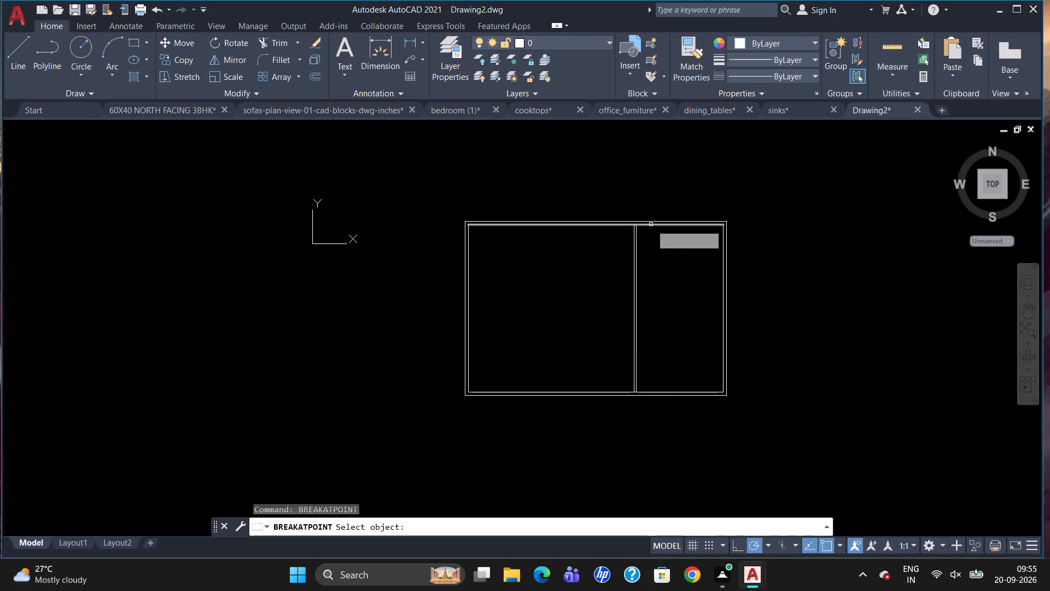
pyautogui.click(651, 224)
pyautogui.moveTo(637, 227); pyautogui.dragTo(637, 234)
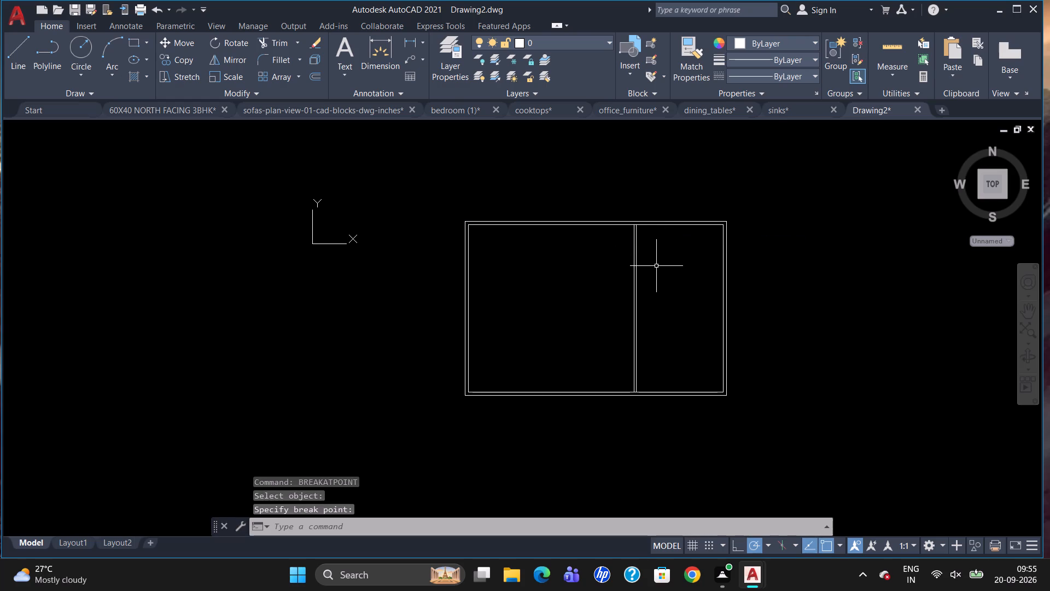
# Start the Offset command for another wall line.
pyautogui.press('o')
pyautogui.press('Return')
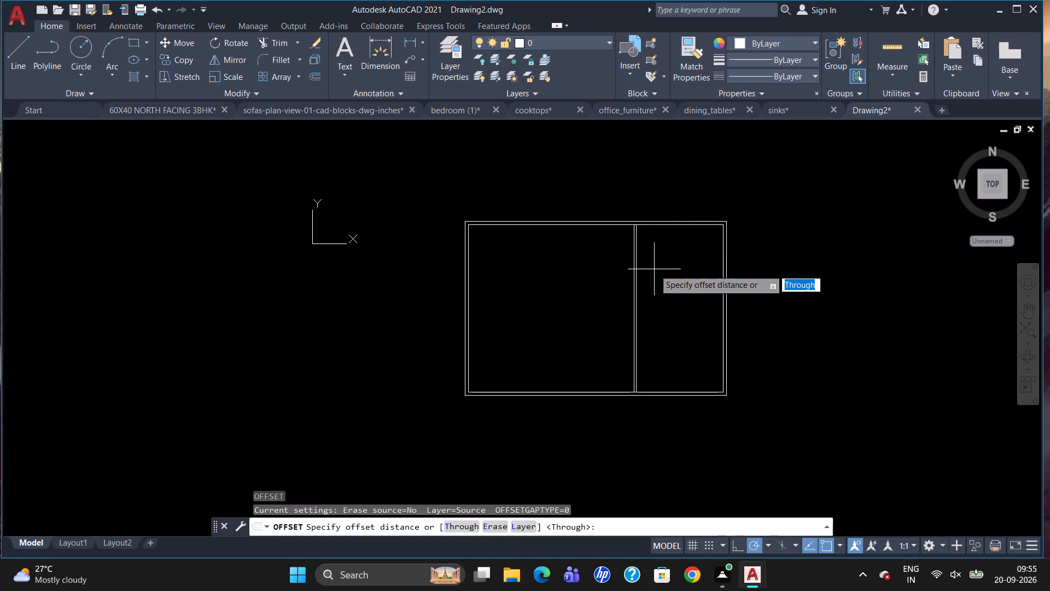
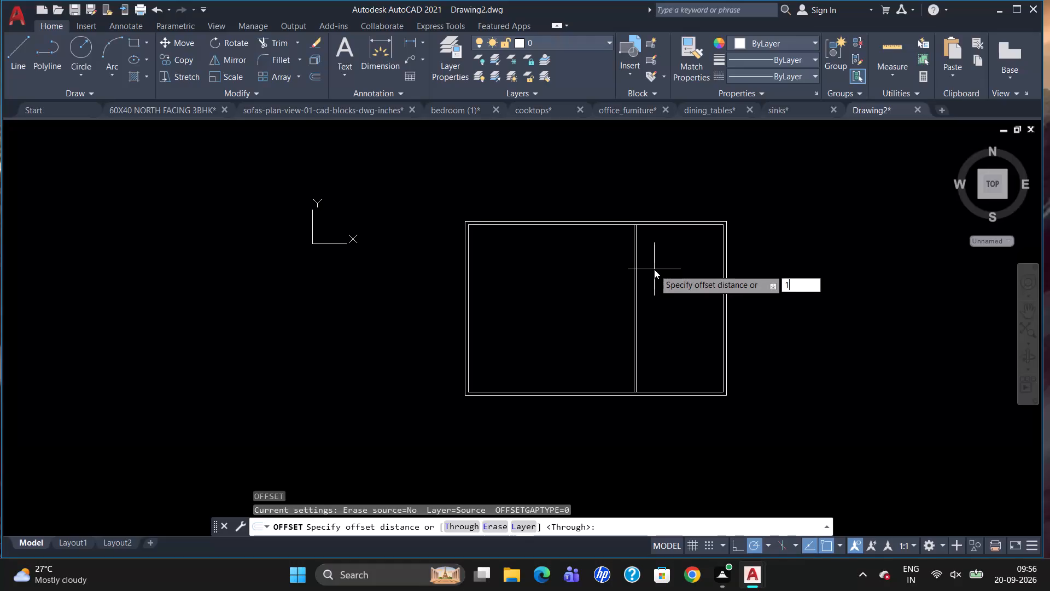
# Offset the top wall's inner line, right of the vertical partition, 15' downward to place a horizontal partition line.
pyautogui.write("5'")
pyautogui.press('Return')
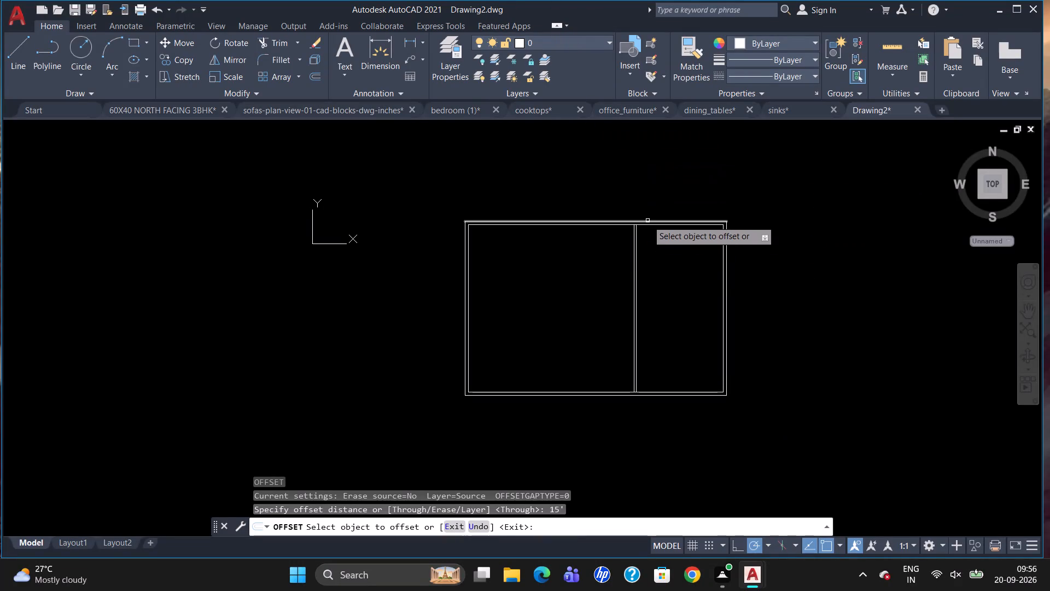
pyautogui.moveTo(648, 225); pyautogui.dragTo(651, 239)
pyautogui.click(651, 283)
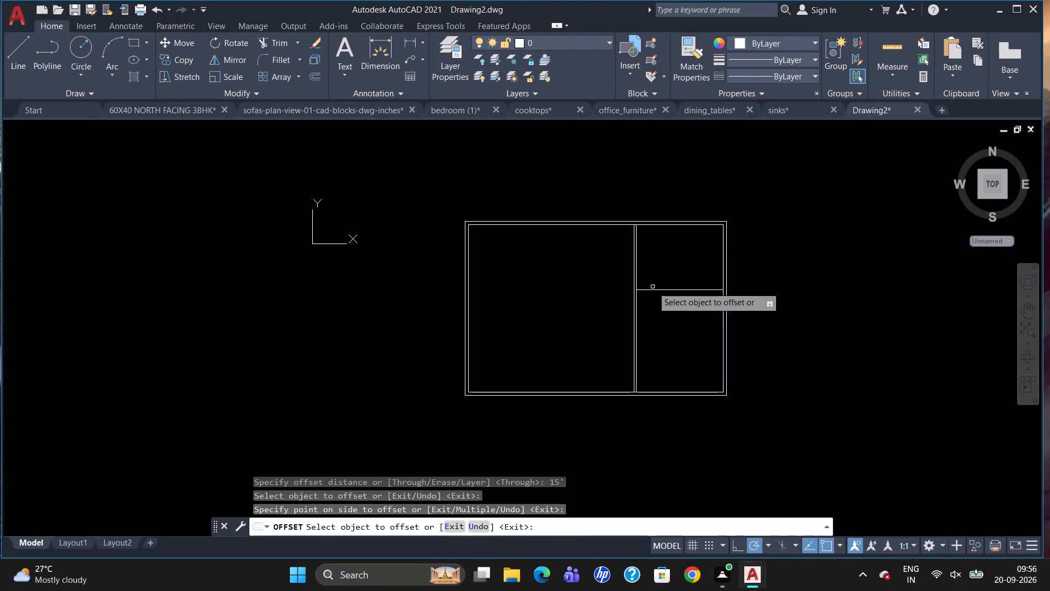
# Offset the new horizontal partition line 6" downward to give the interior wall its thickness.
pyautogui.moveTo(654, 291); pyautogui.dragTo(663, 310)
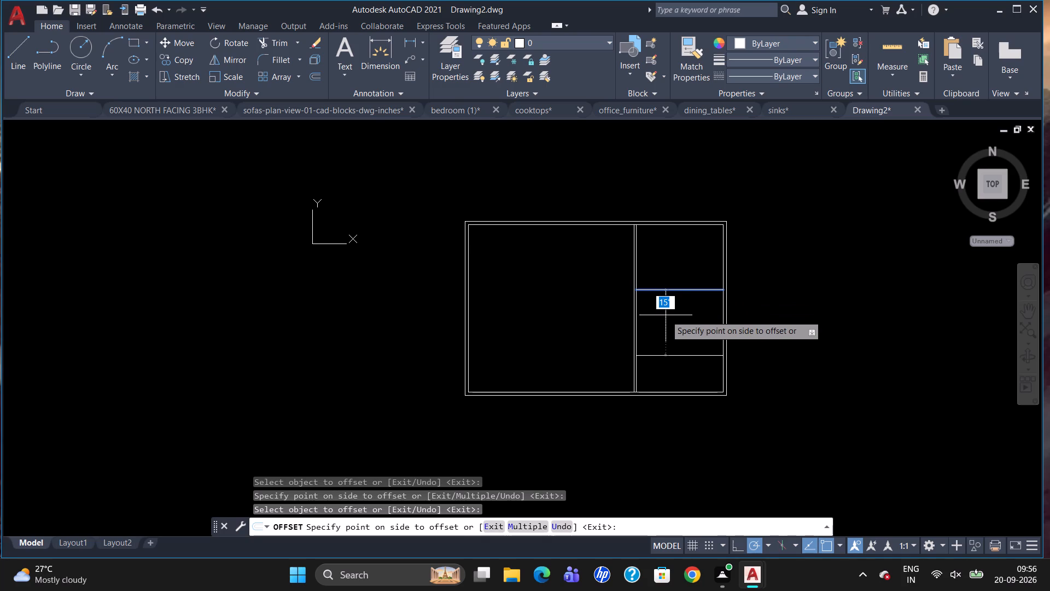
pyautogui.press('6')
pyautogui.press('Return')
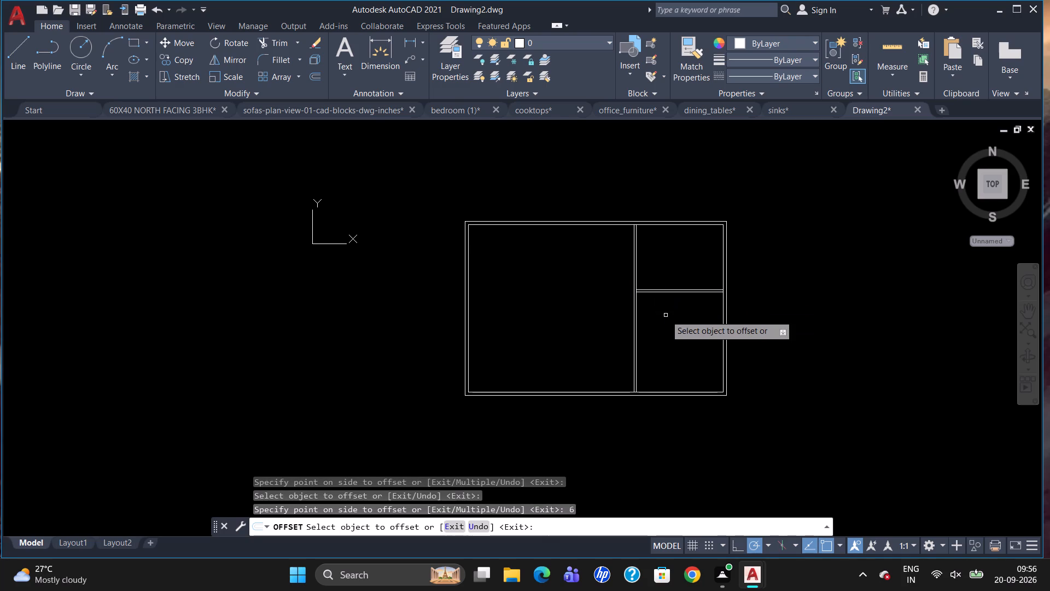
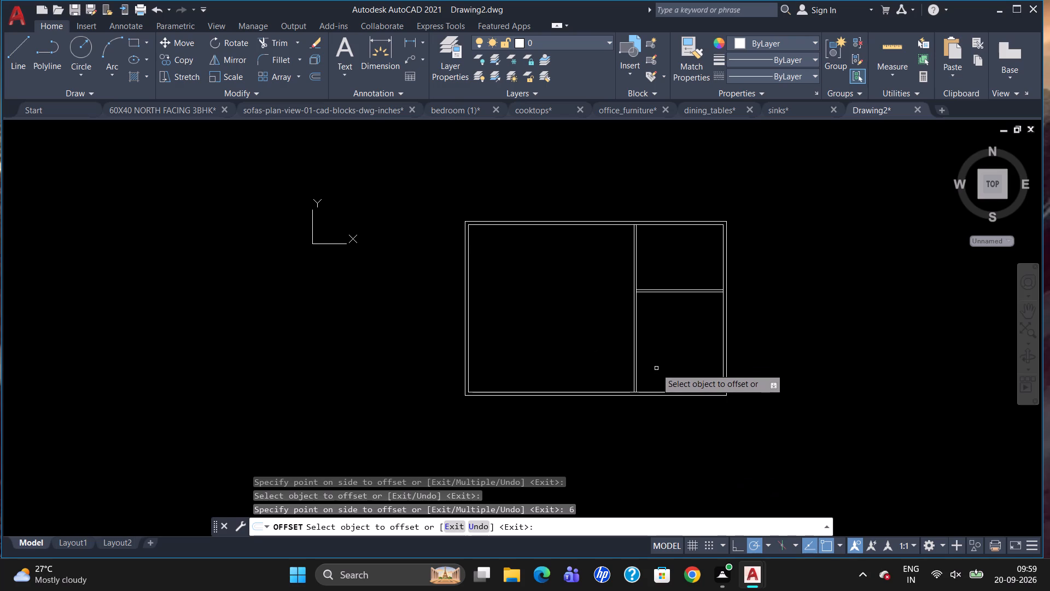
# Draw the lower-right room's lines starting 17' left of the inner bottom-right corner, going 15' up and across to the right inner wall.
pyautogui.press('Escape')
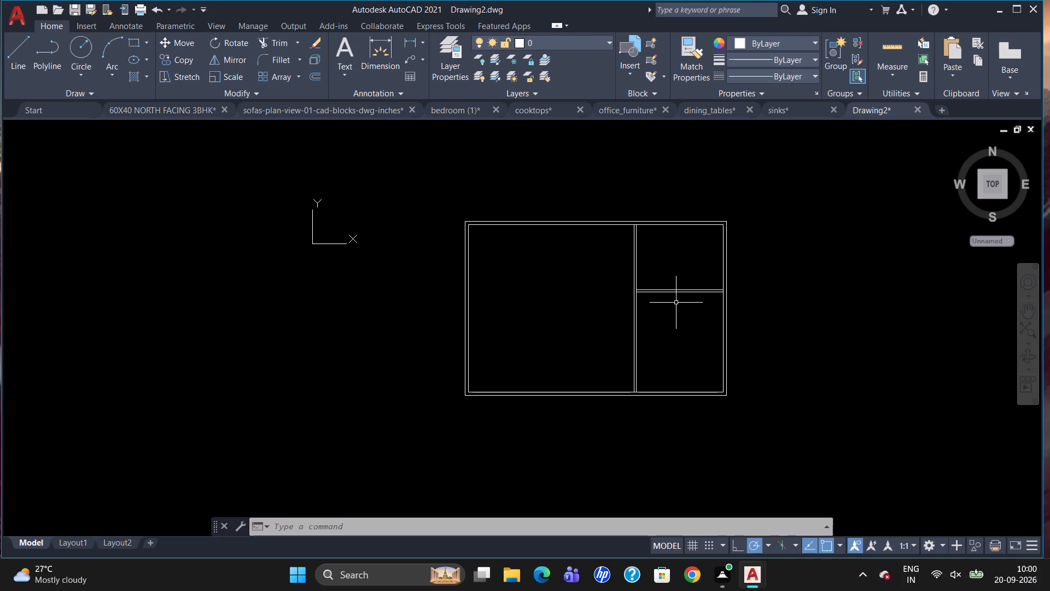
pyautogui.scroll(1, 678, 378)
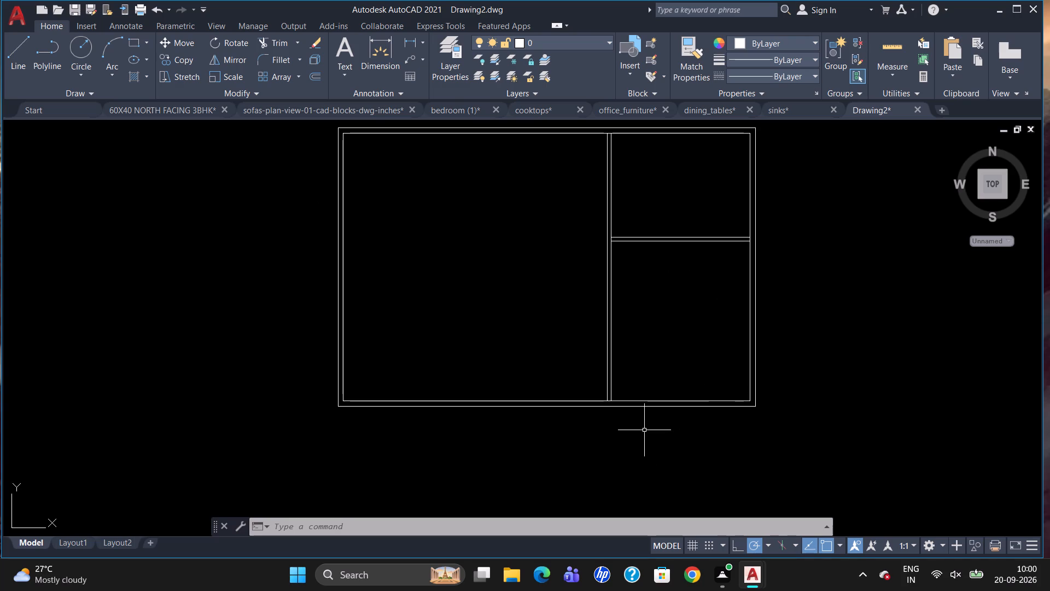
pyautogui.press('l')
pyautogui.press('Return')
pyautogui.write('TK')
pyautogui.press('Return')
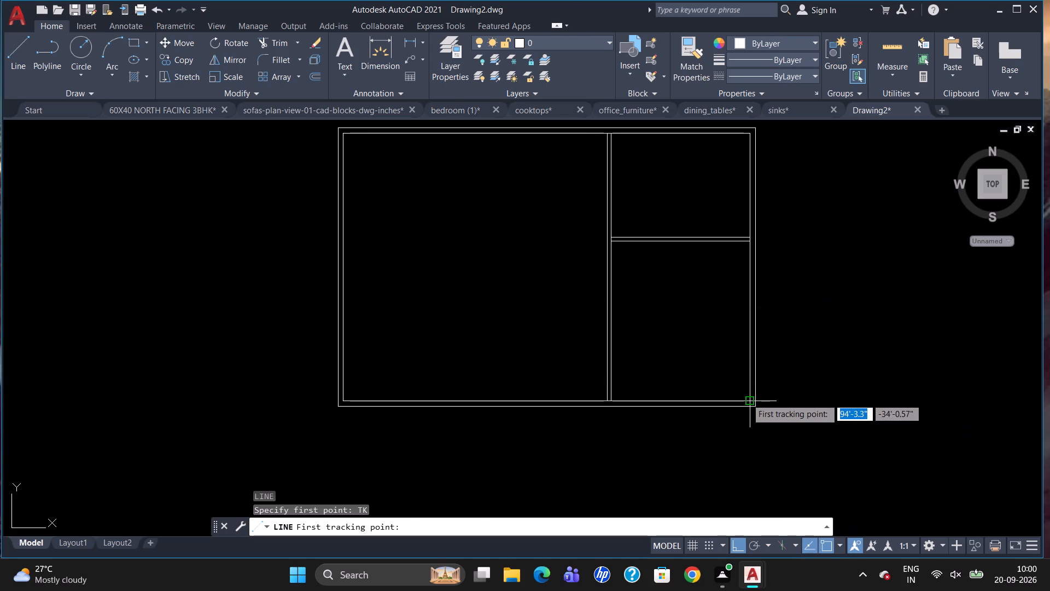
pyautogui.click(747, 398)
pyautogui.write('15')
pyautogui.press('BackSpace')
pyautogui.write("7'")
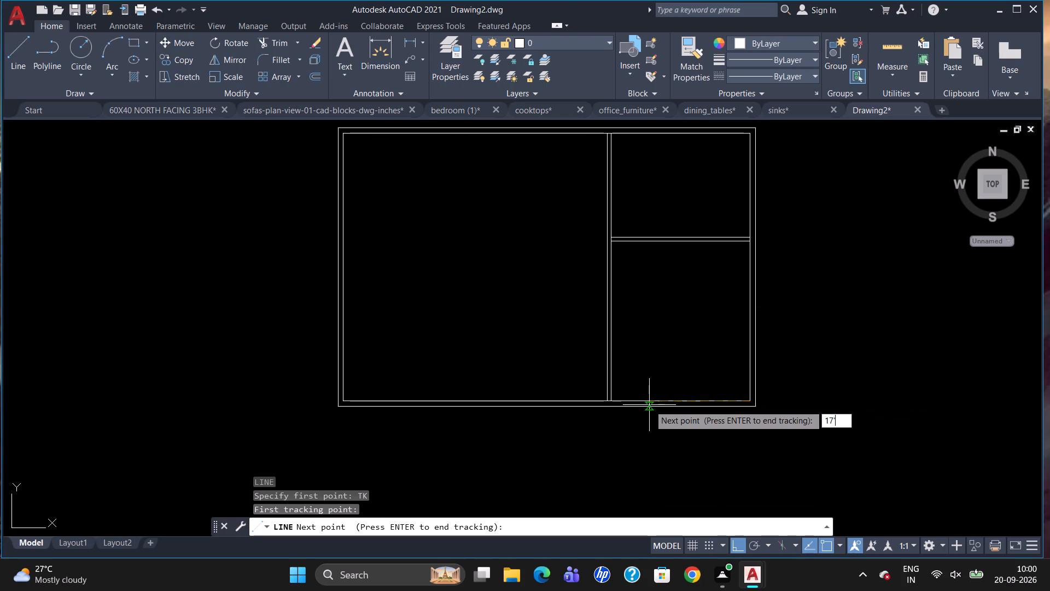
pyautogui.press('Return')
pyautogui.press('Return')
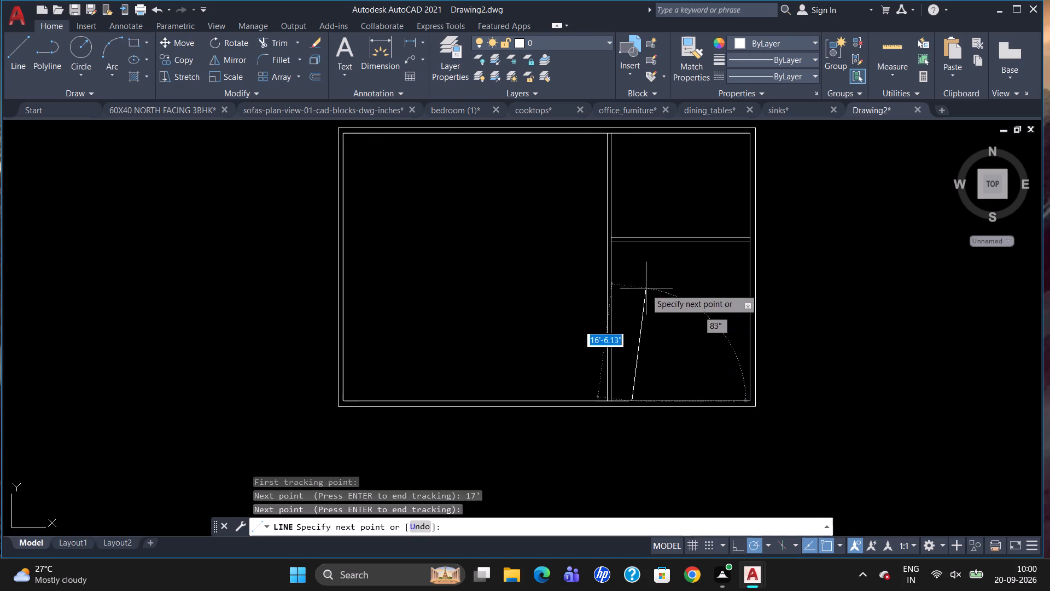
pyautogui.write("15'")
pyautogui.press('Return')
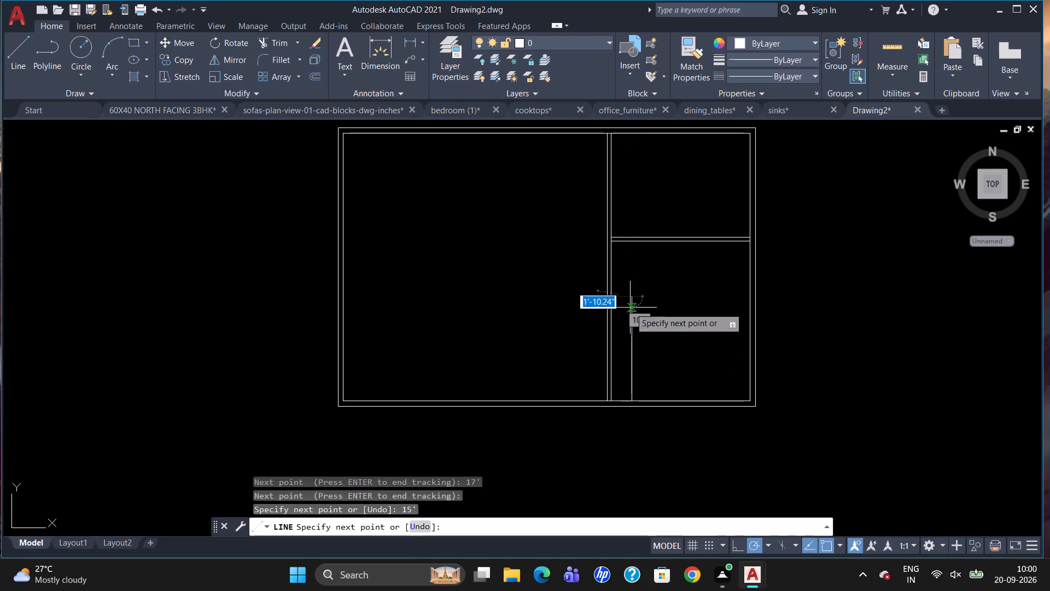
pyautogui.click(747, 294)
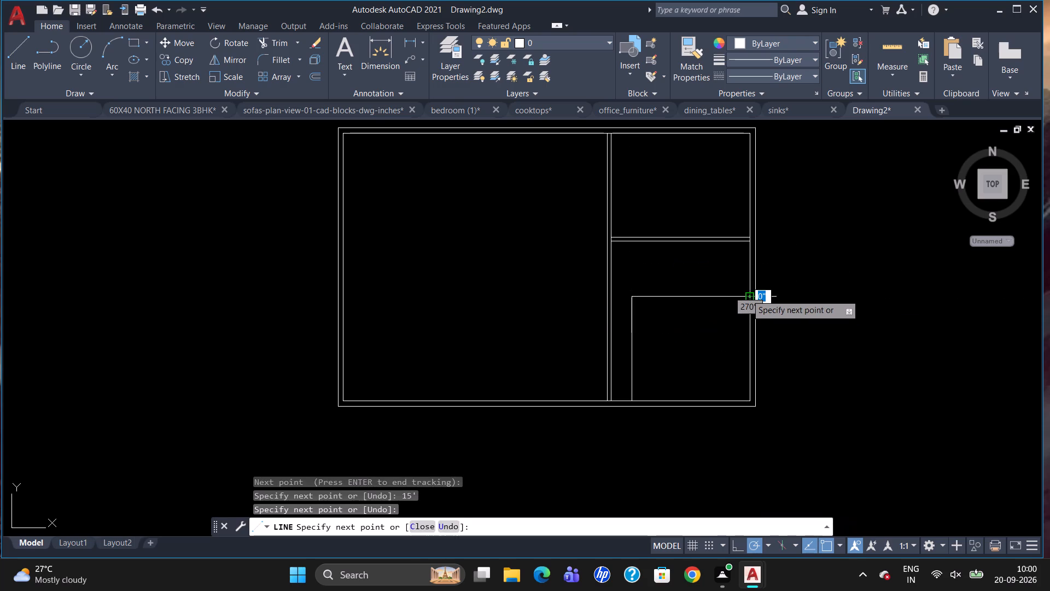
pyautogui.press('Escape')
# Offset the lower-right room's top line 6" upward and its left line 6" outward to give the partitions thickness.
pyautogui.press('o')
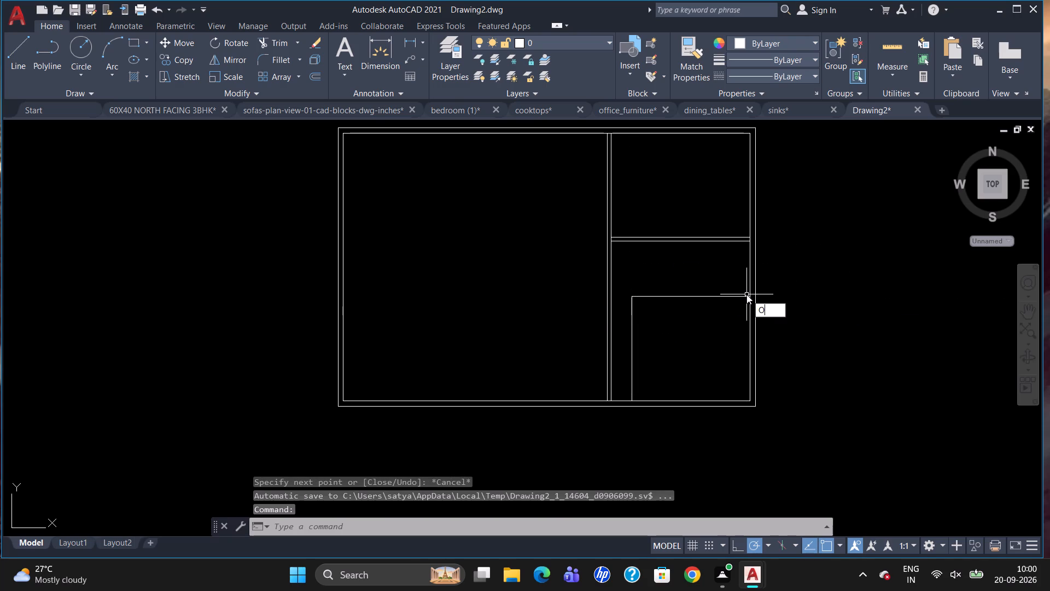
pyautogui.press('Return')
pyautogui.press('6')
pyautogui.press('Return')
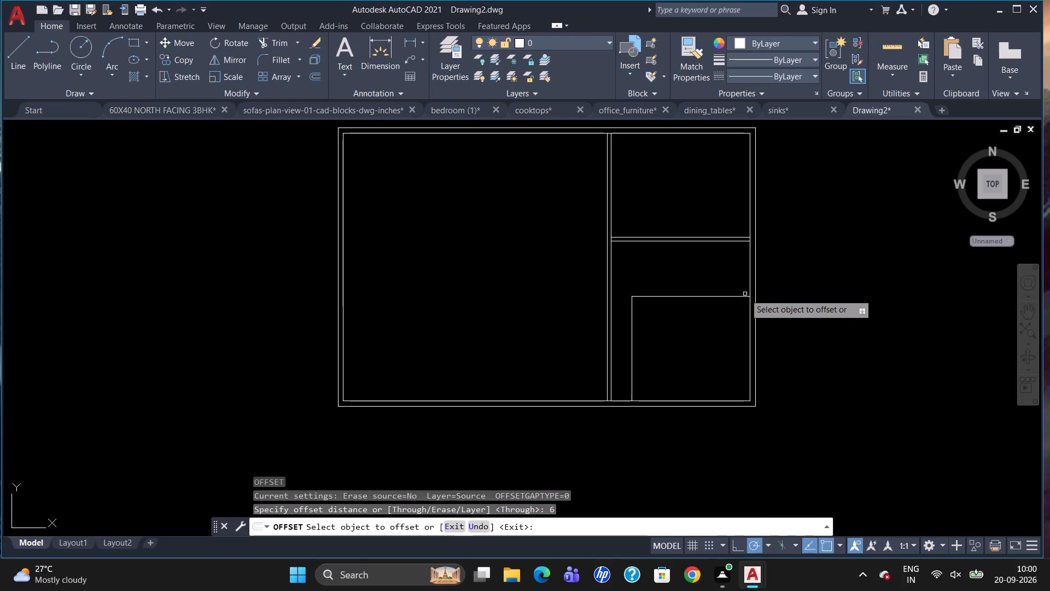
pyautogui.moveTo(738, 297); pyautogui.dragTo(731, 279)
pyautogui.moveTo(730, 273); pyautogui.dragTo(722, 280)
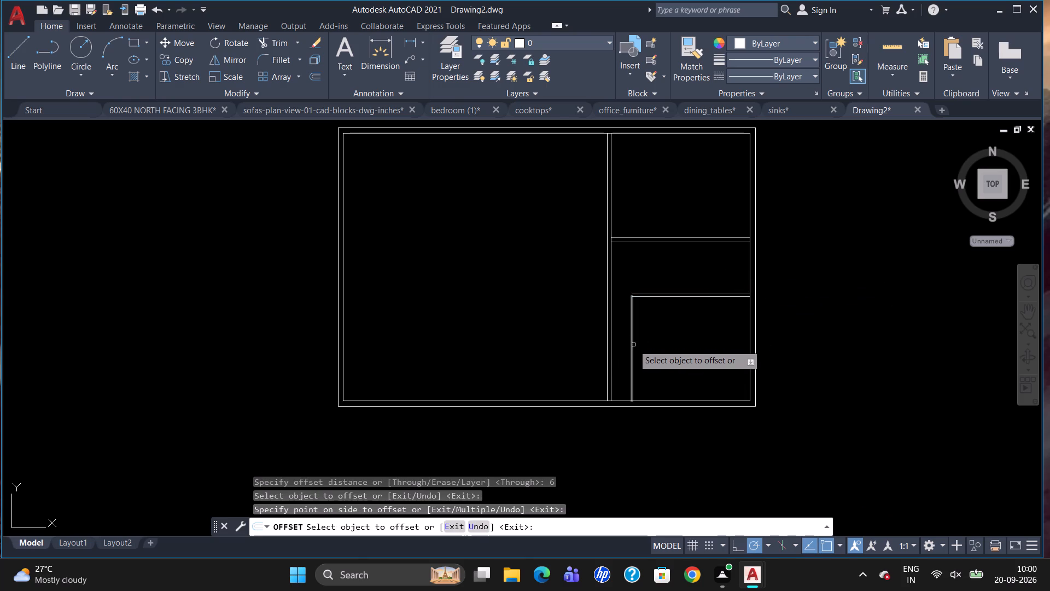
pyautogui.click(633, 345)
pyautogui.click(602, 364)
pyautogui.scroll(2, 635, 278)
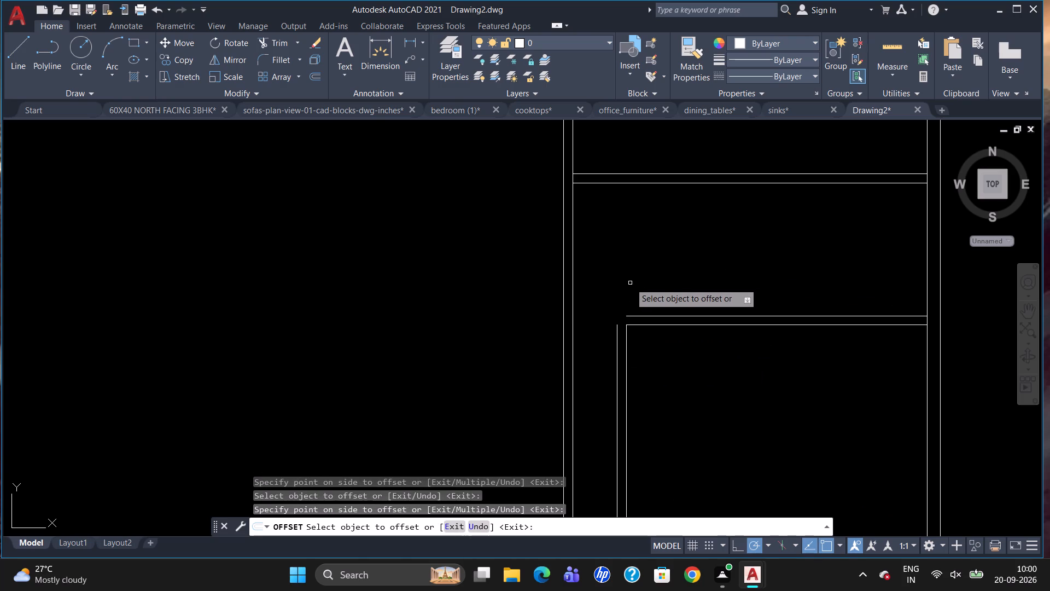
pyautogui.press('Escape')
# Draw a vertical helper line about 2'-10" upward from the top end of the lower room's outer left partition line.
pyautogui.press('l')
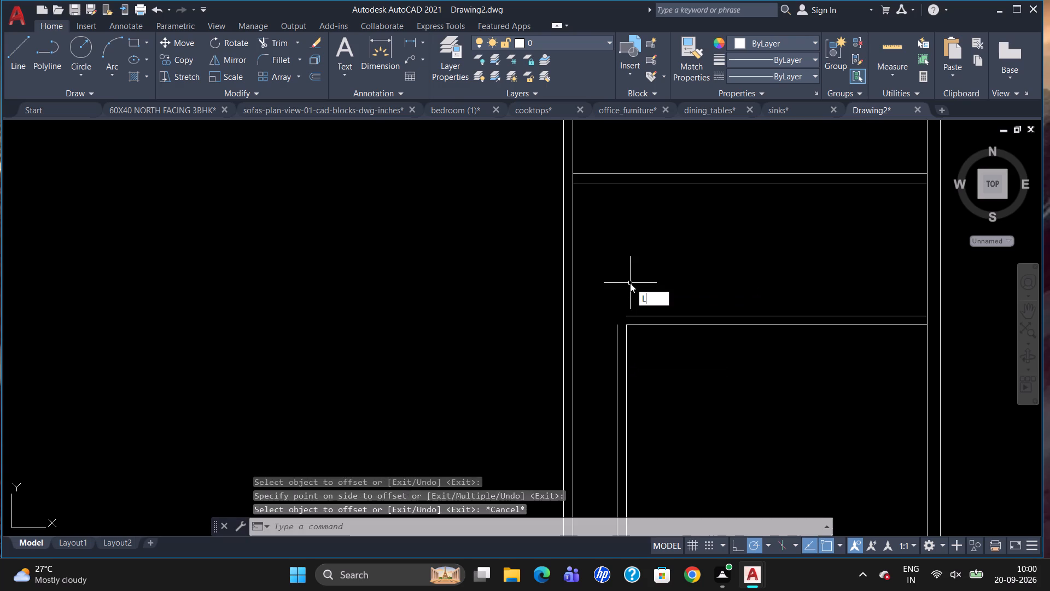
pyautogui.press('Return')
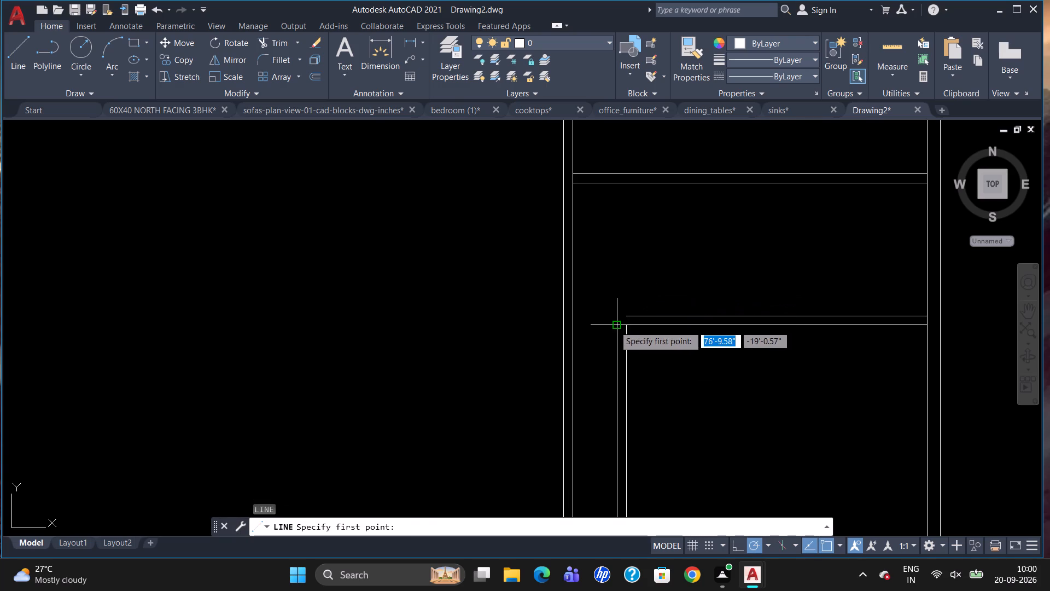
pyautogui.moveTo(614, 326); pyautogui.dragTo(611, 318)
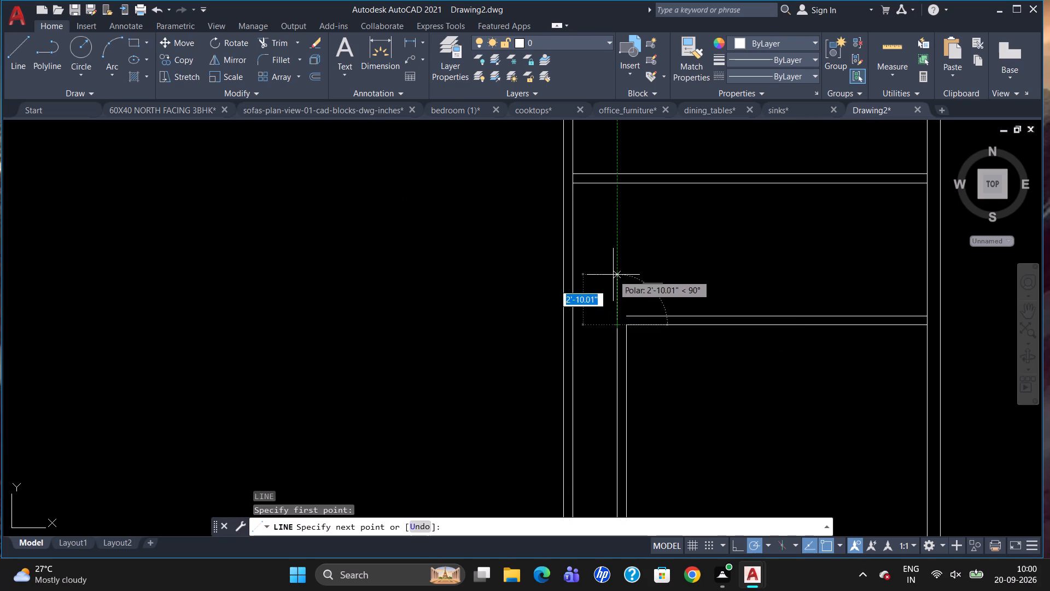
pyautogui.click(613, 275)
pyautogui.press('Escape')
# Extend the lower room's upper partition line leftward to meet the vertical helper line.
pyautogui.press('w')
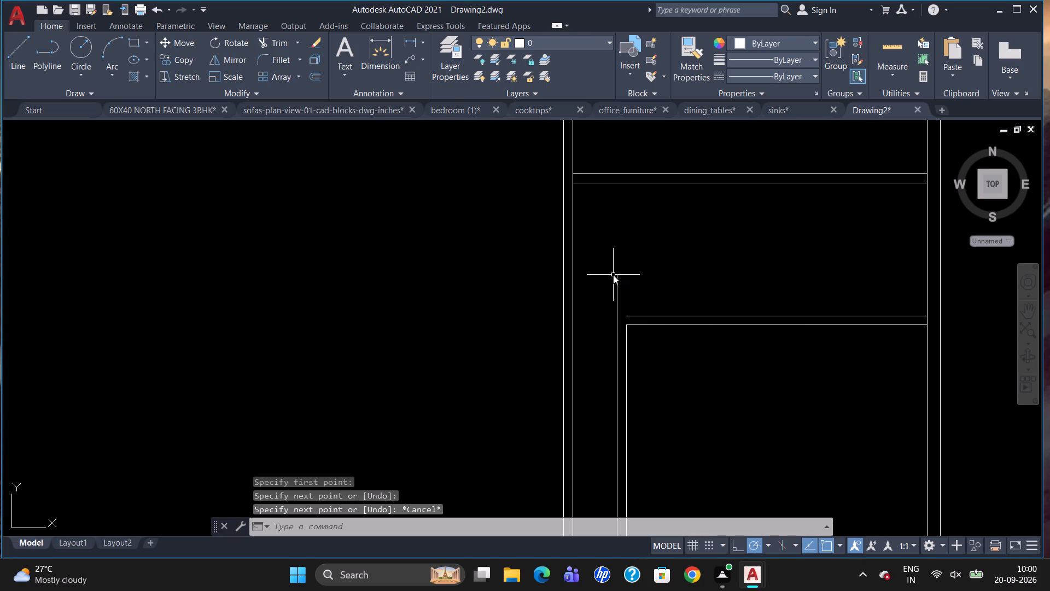
pyautogui.press('BackSpace')
pyautogui.write('EX')
pyautogui.press('Return')
pyautogui.moveTo(617, 294); pyautogui.dragTo(623, 305)
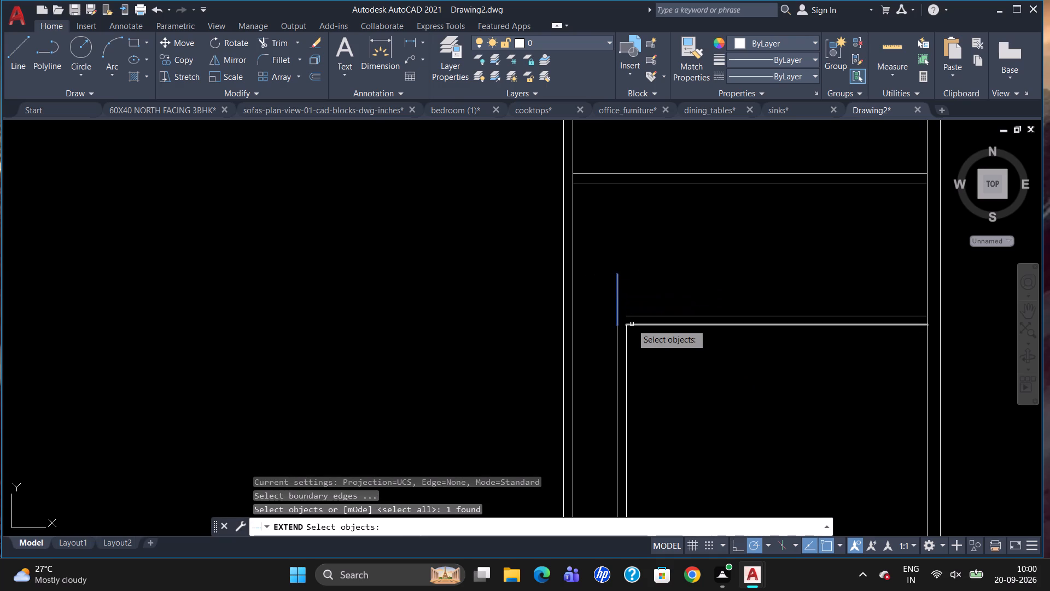
pyautogui.press('Return')
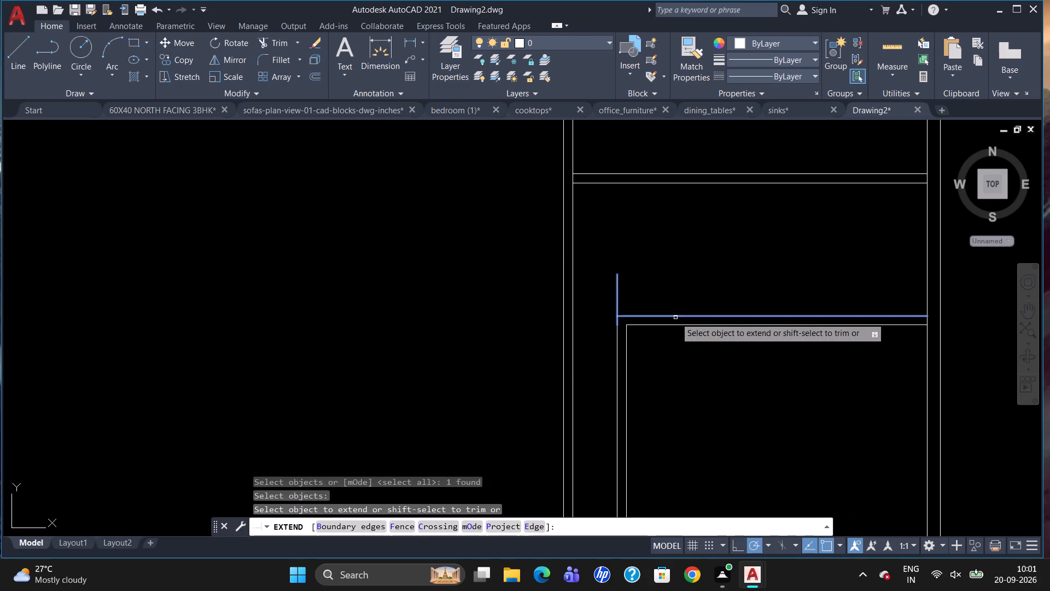
pyautogui.moveTo(675, 317); pyautogui.dragTo(672, 328)
pyautogui.press('Escape')
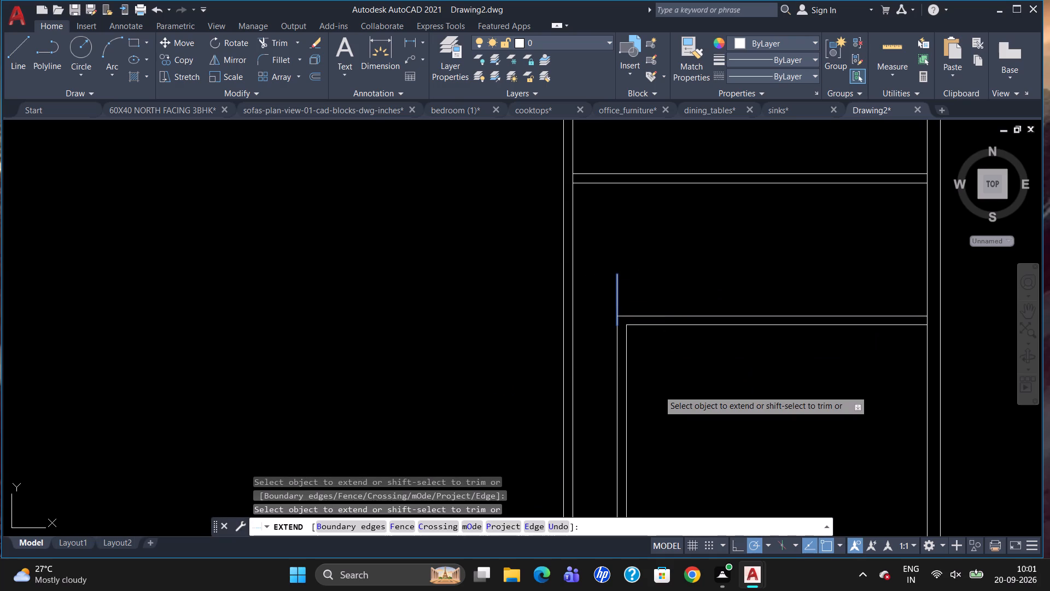
# Trim off the part of the helper line above the lower room's top-left partition corner.
pyautogui.write('RE')
pyautogui.press('Return')
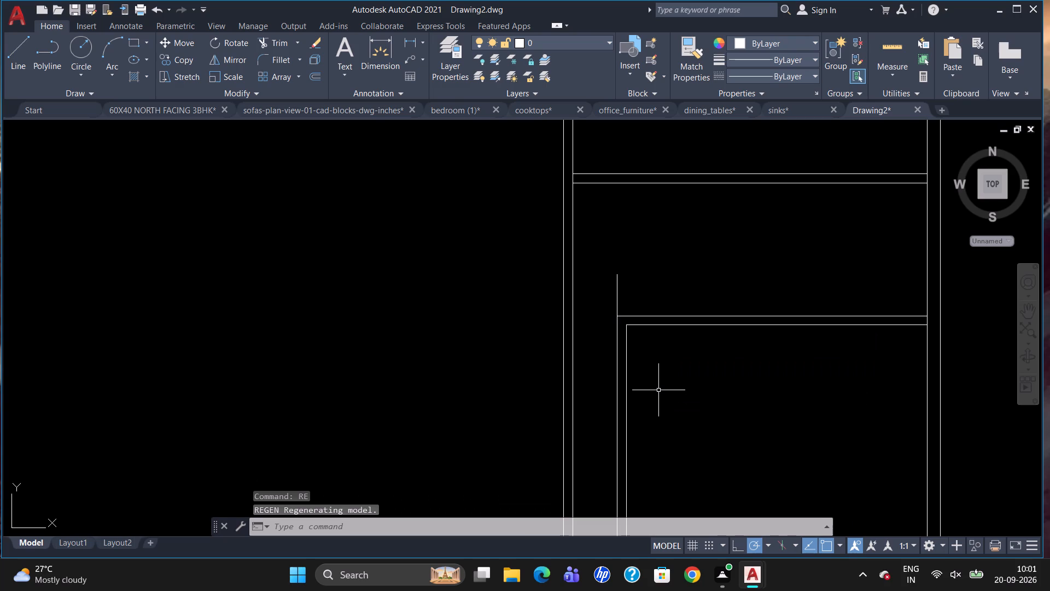
pyautogui.press('Escape')
pyautogui.press('r')
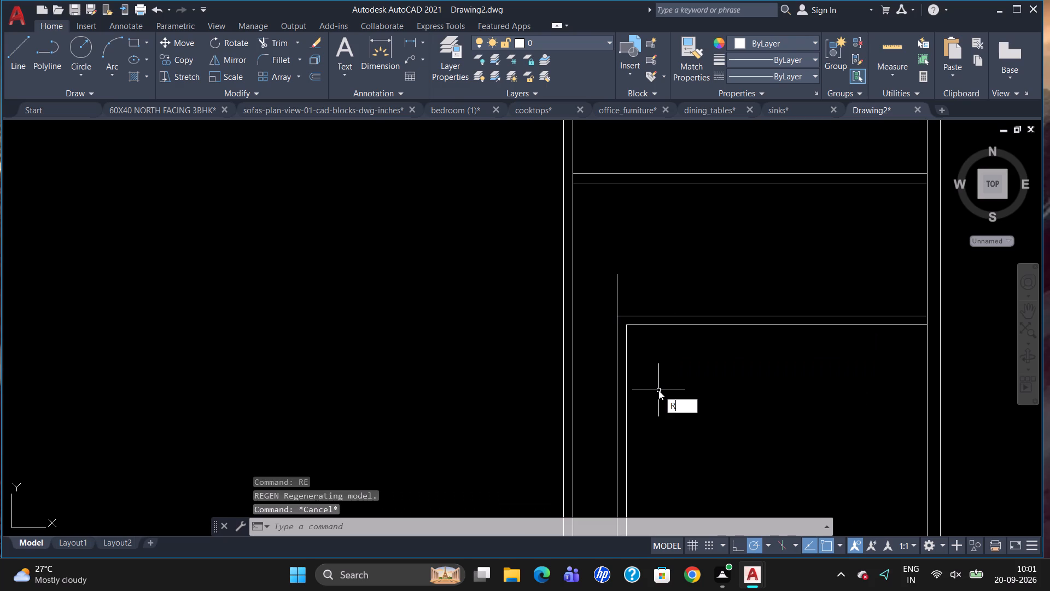
pyautogui.press('BackSpace')
pyautogui.write('TR')
pyautogui.press('Return')
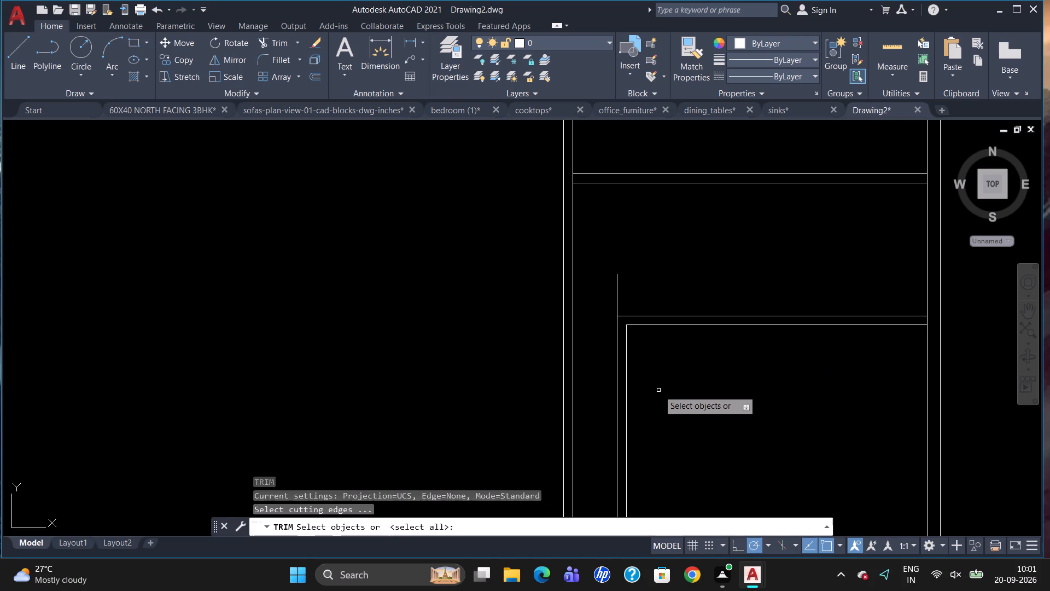
pyautogui.press('Return')
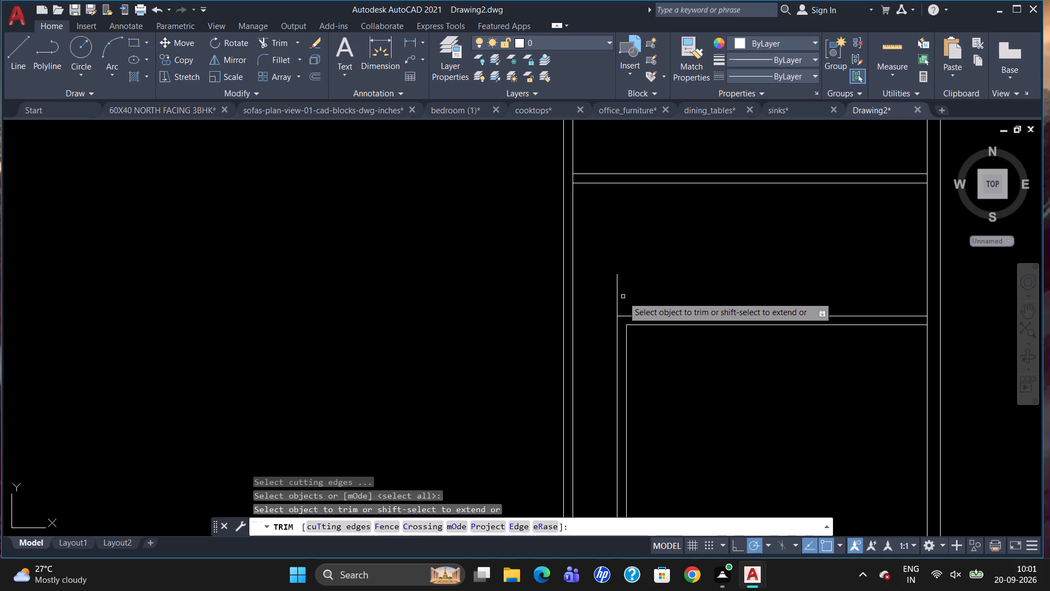
pyautogui.click(617, 300)
pyautogui.scroll(-2, 634, 301)
pyautogui.scroll(2, 615, 266)
pyautogui.press('Escape')
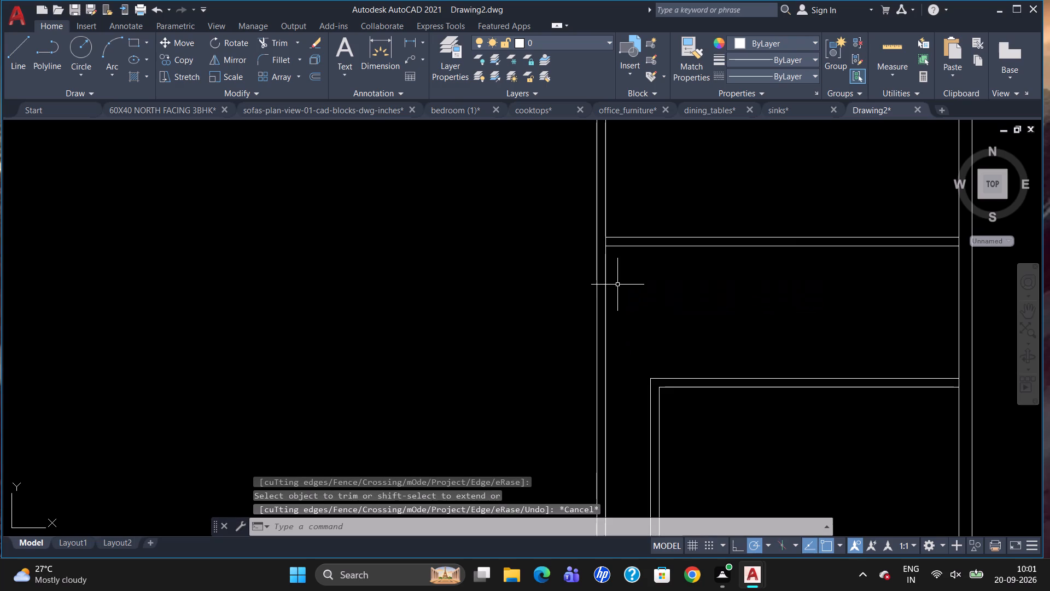
# Draw a 6" line across the long vertical partition, level with the underside of the upper-right room's horizontal partition.
pyautogui.press('l')
pyautogui.press('Return')
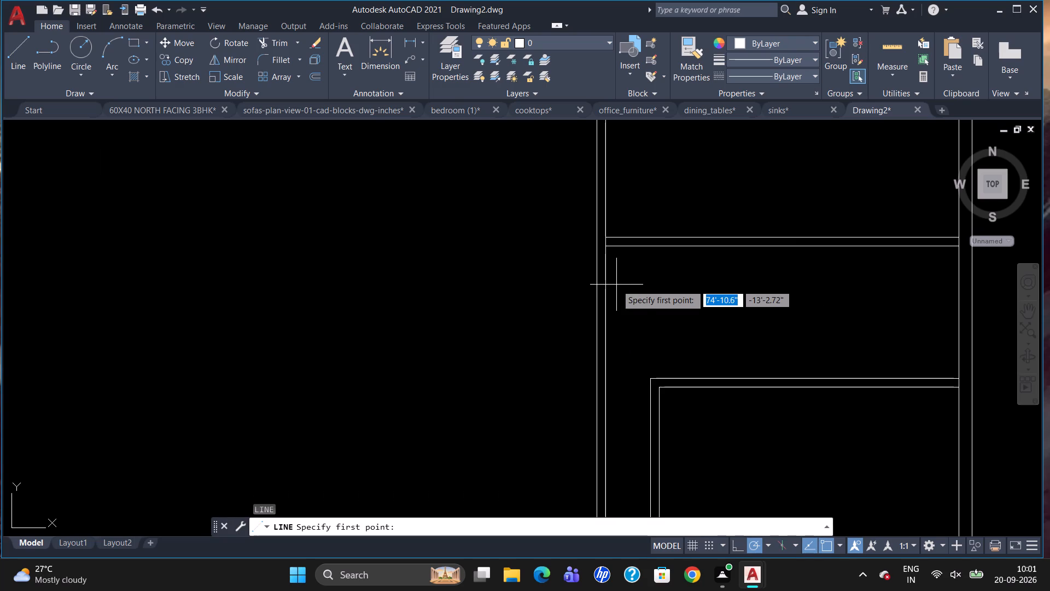
pyautogui.click(606, 246)
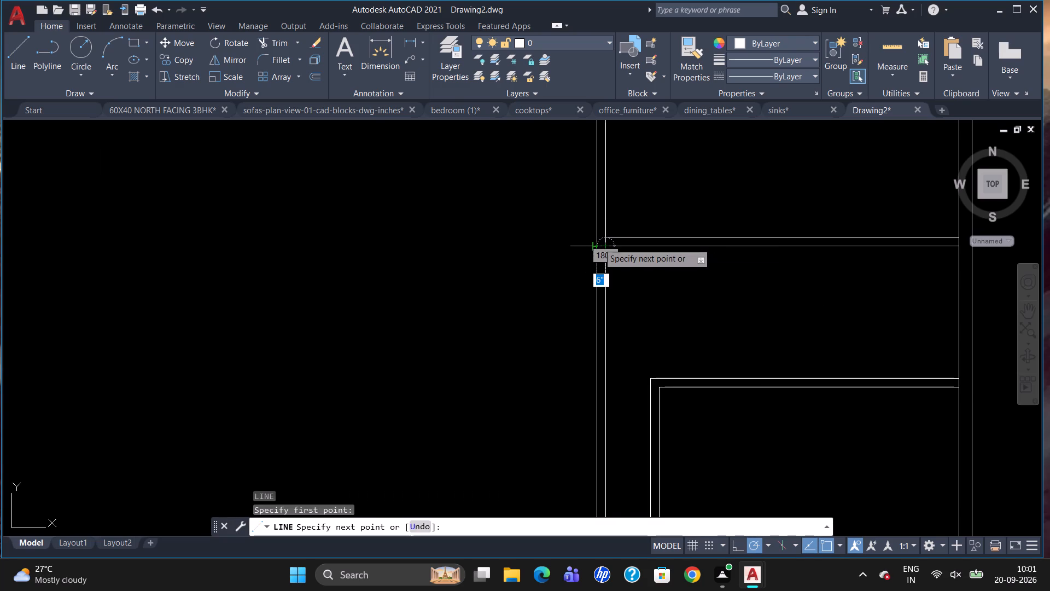
pyautogui.click(598, 242)
pyautogui.press('Escape')
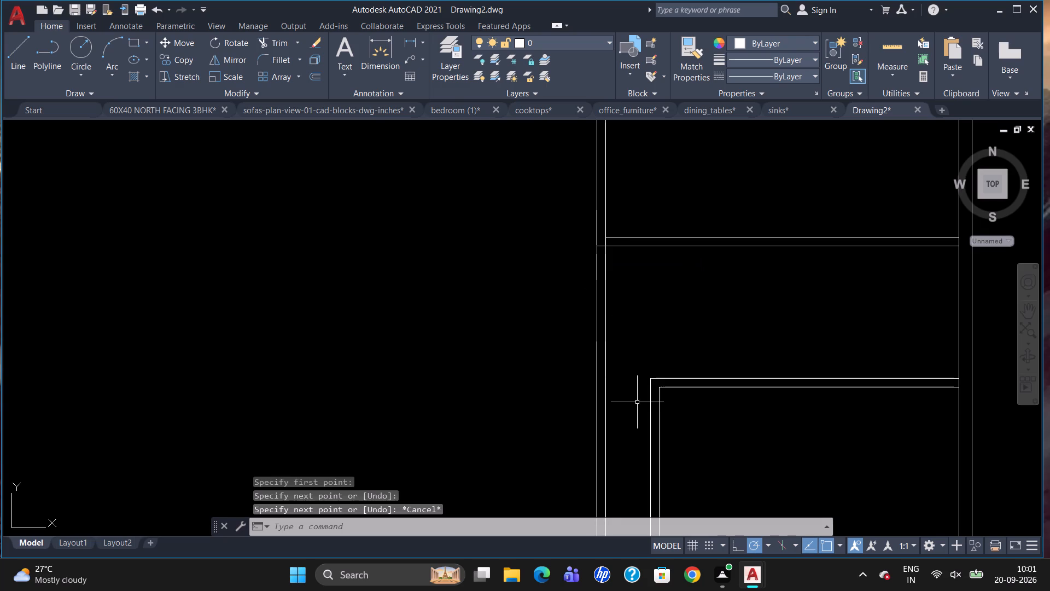
# Trim away both lines of the long vertical partition below the upper-right room's lower-left corner.
pyautogui.write('TR')
pyautogui.press('Return')
pyautogui.press('Return')
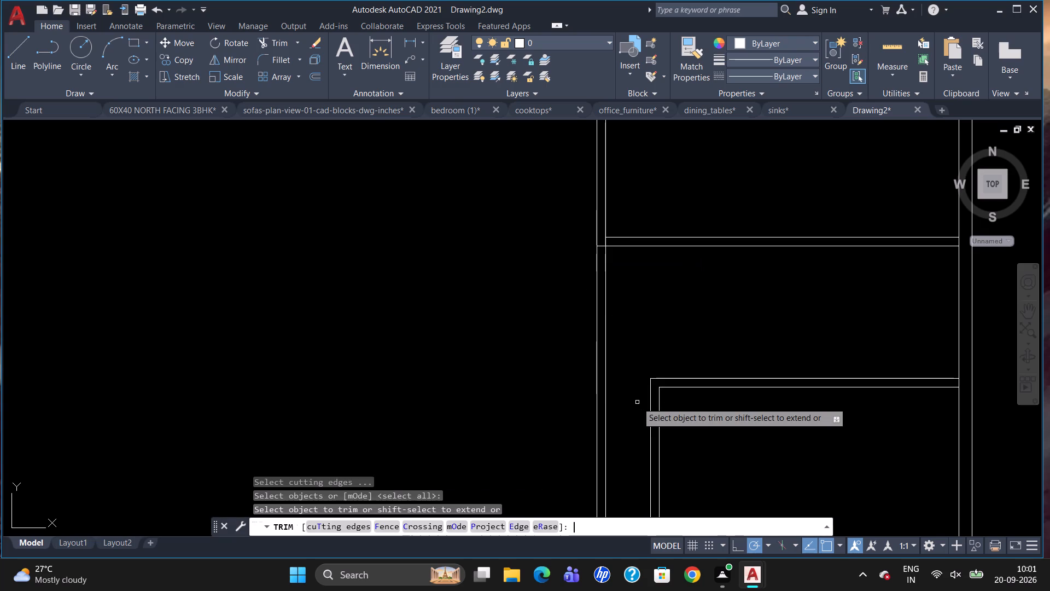
pyautogui.moveTo(616, 416); pyautogui.dragTo(531, 428)
pyautogui.click(527, 428)
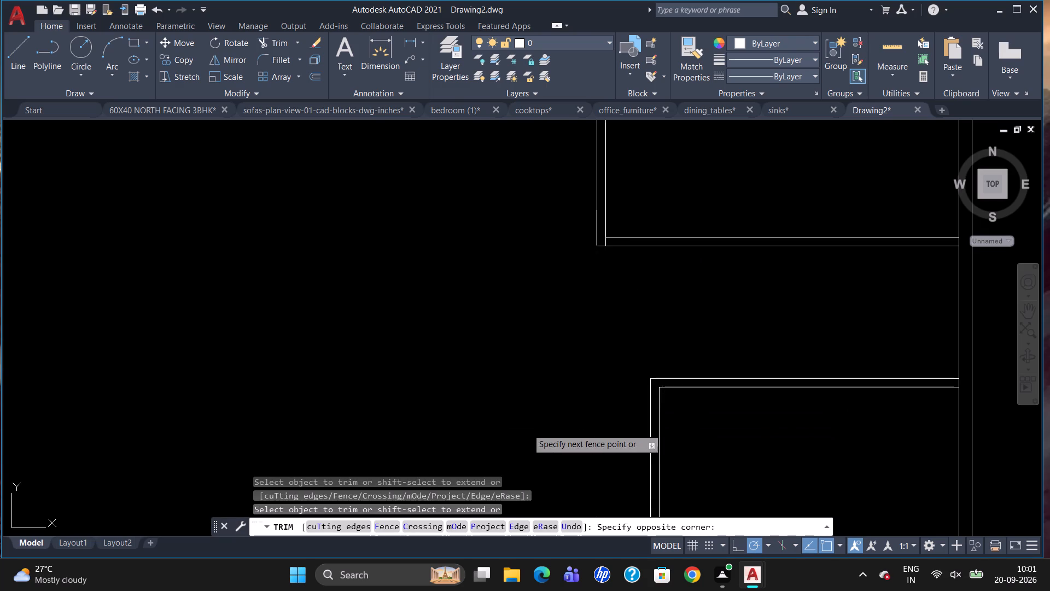
# Trim the leftover line stub inside the wall thickness at the upper-right room's lower-left corner.
pyautogui.scroll(2, 609, 237)
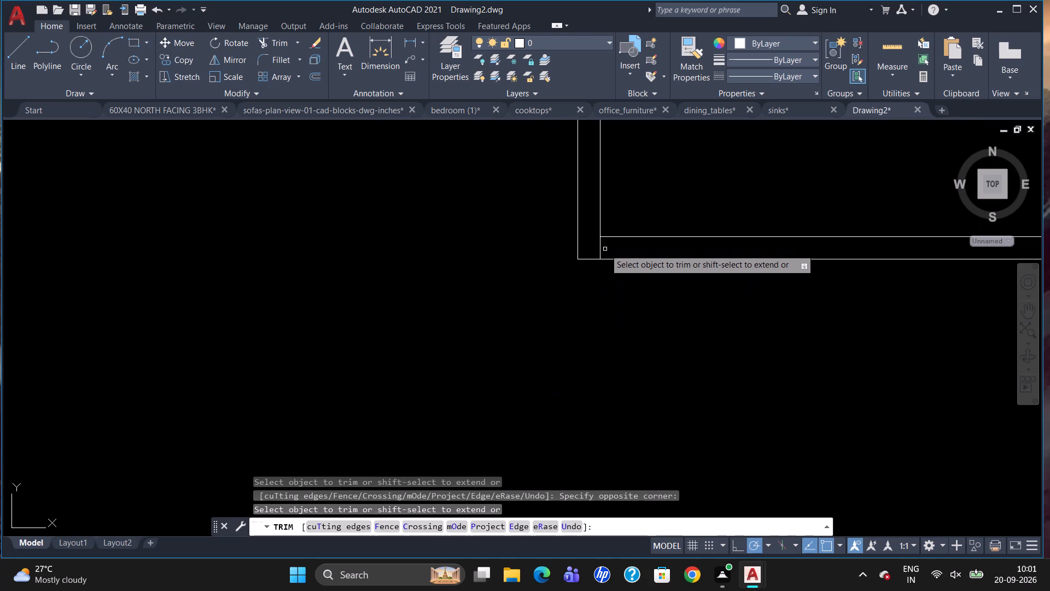
pyautogui.click(602, 247)
pyautogui.click(597, 247)
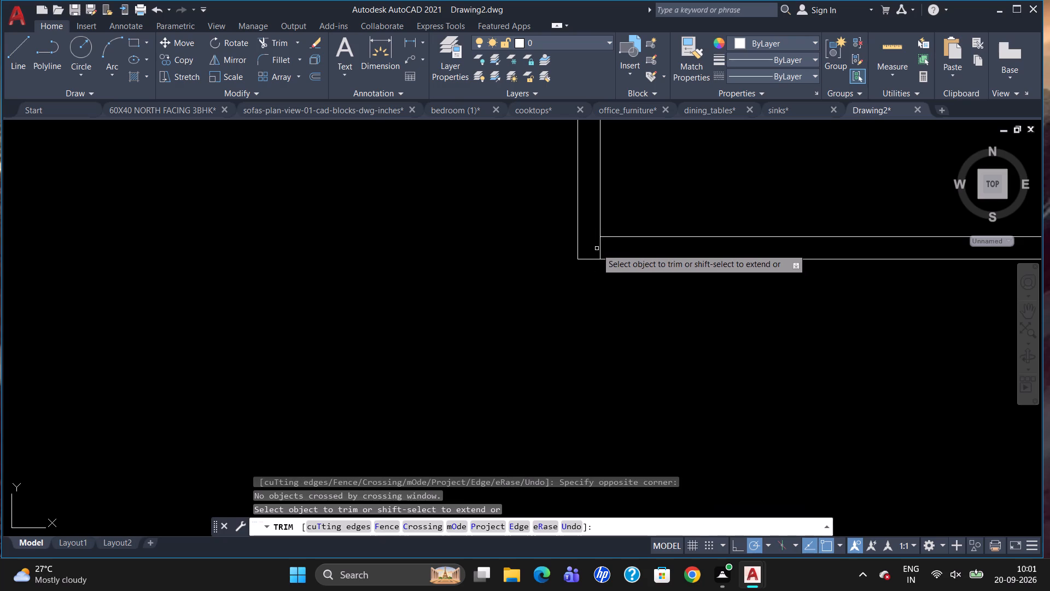
pyautogui.click(601, 248)
pyautogui.scroll(-4, 597, 263)
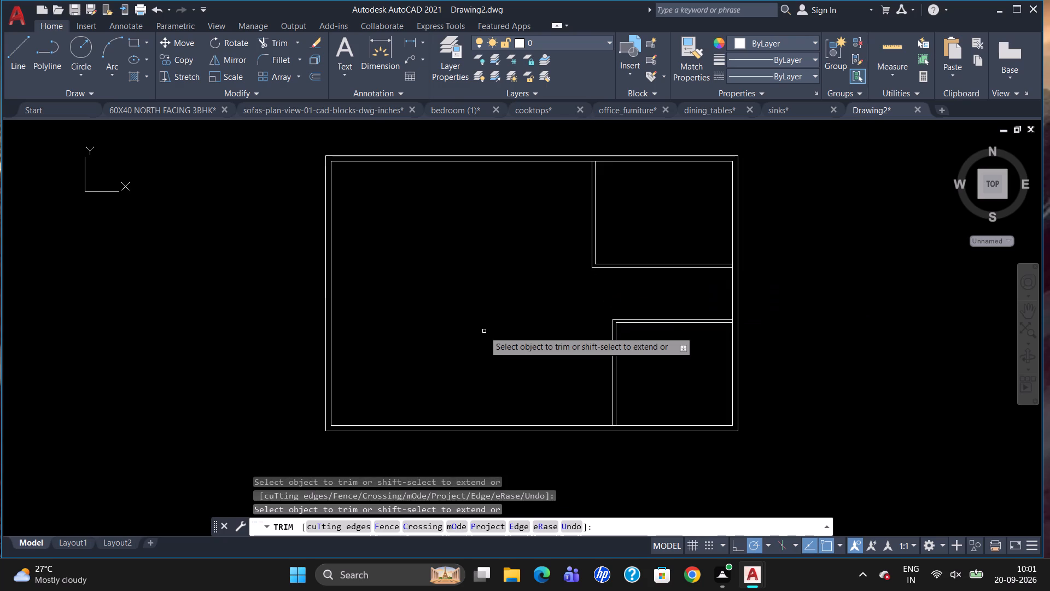
pyautogui.press('Escape')
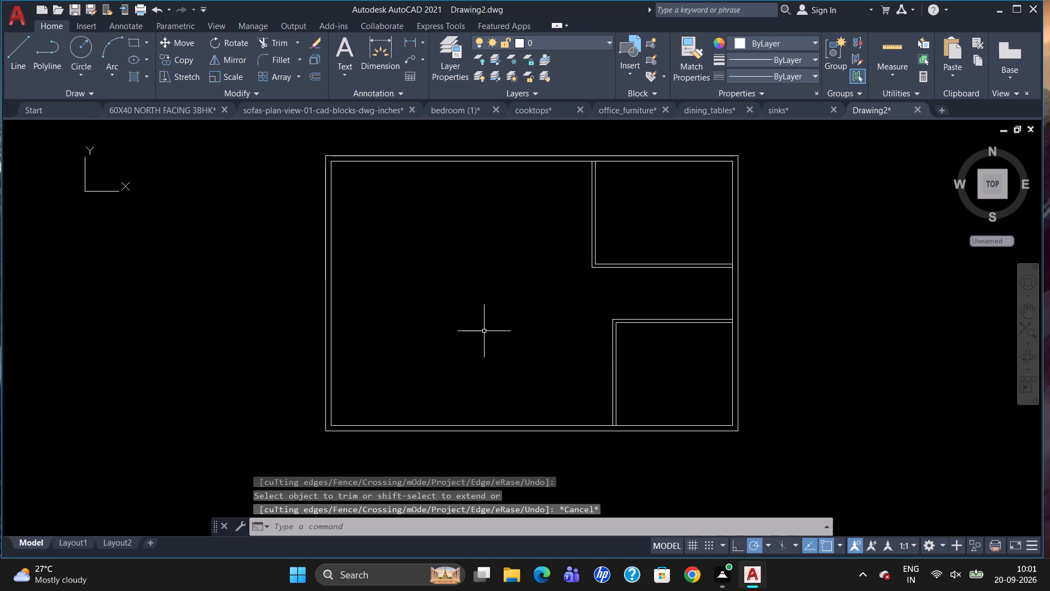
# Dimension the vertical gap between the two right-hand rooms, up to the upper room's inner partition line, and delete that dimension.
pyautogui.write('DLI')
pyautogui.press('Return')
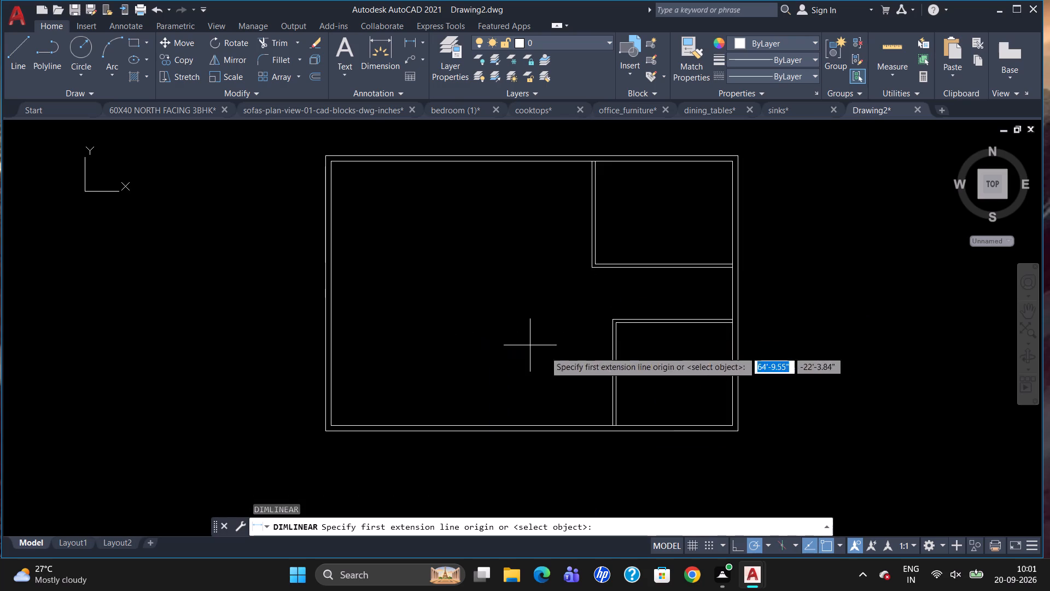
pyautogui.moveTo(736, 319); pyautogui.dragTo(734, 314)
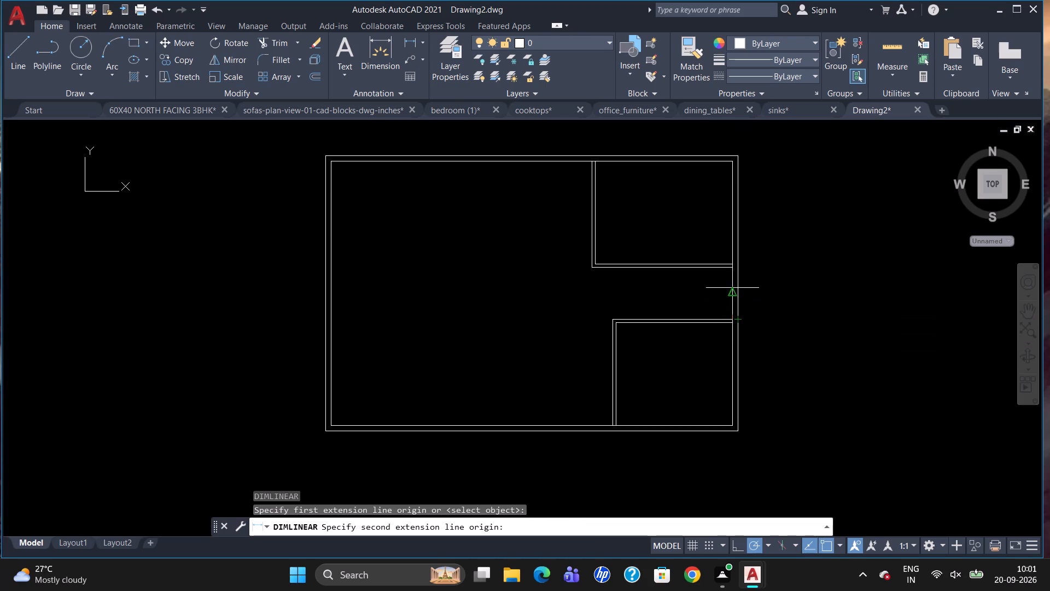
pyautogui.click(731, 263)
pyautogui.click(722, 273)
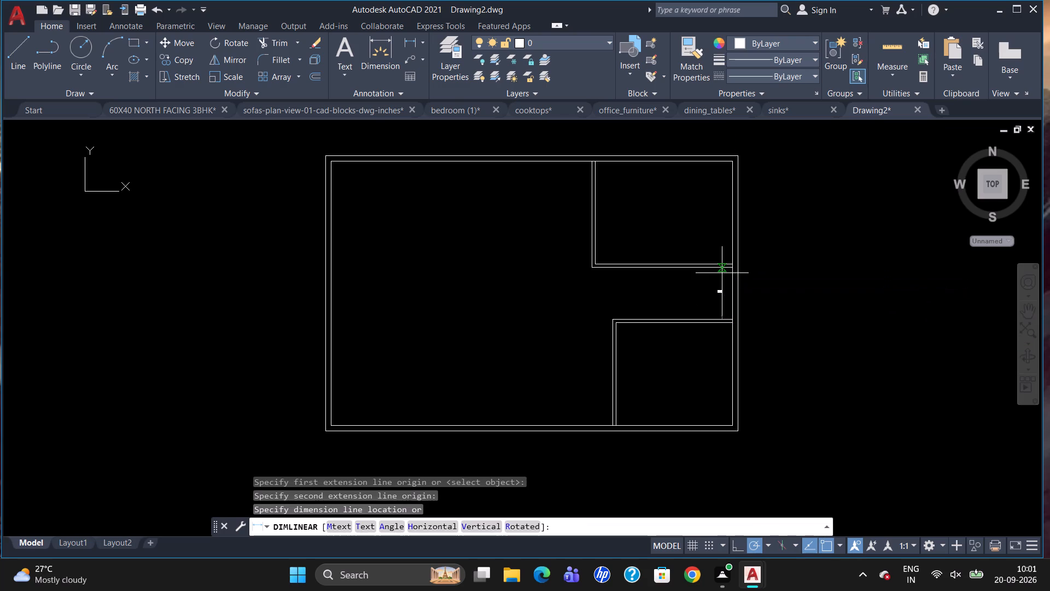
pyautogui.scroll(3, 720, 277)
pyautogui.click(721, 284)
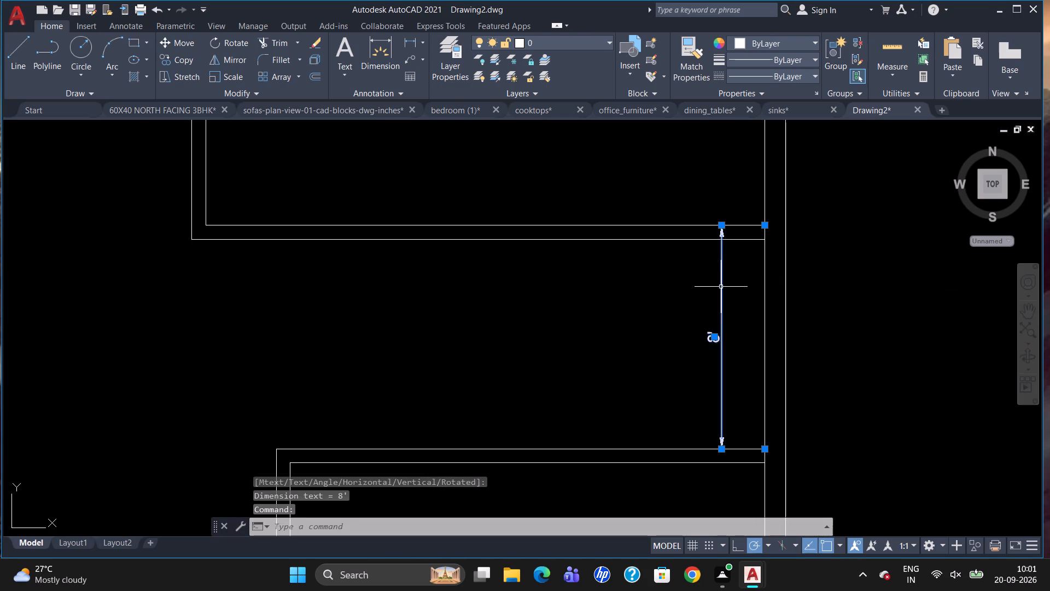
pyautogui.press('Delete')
# Measure the clear passage between the two right-hand rooms' partition faces with a linear dimension and erase it.
pyautogui.write('DLI')
pyautogui.press('Return')
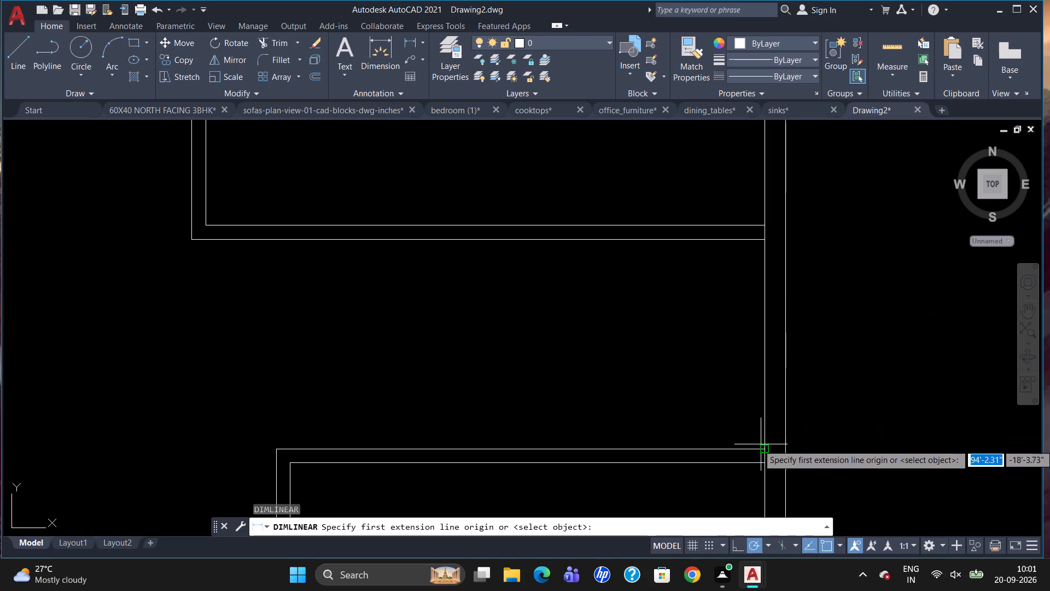
pyautogui.moveTo(761, 450); pyautogui.dragTo(758, 434)
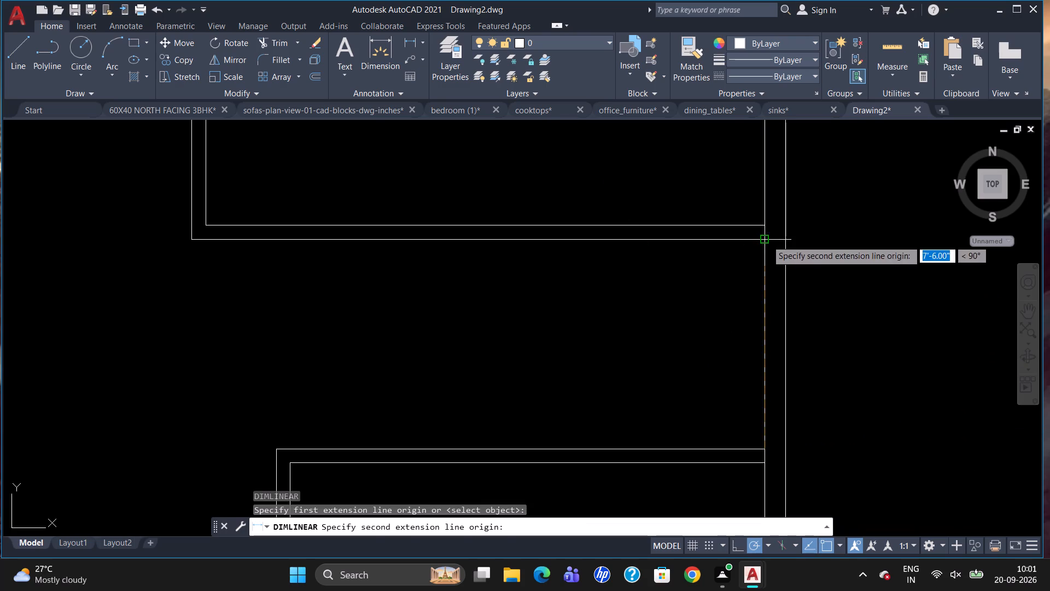
pyautogui.click(767, 240)
pyautogui.moveTo(757, 246); pyautogui.dragTo(754, 255)
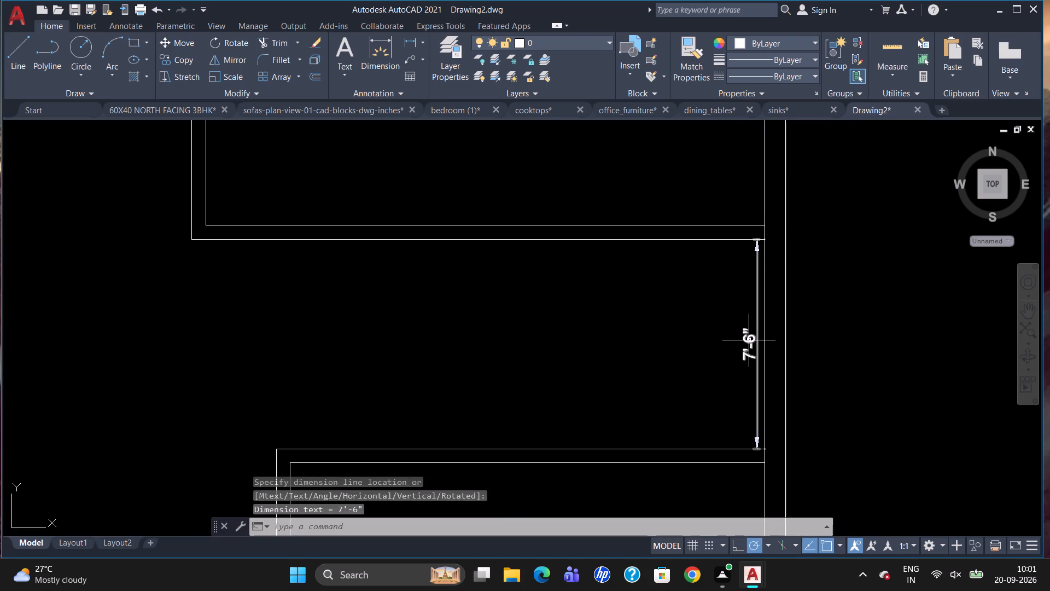
pyautogui.click(749, 340)
pyautogui.press('Delete')
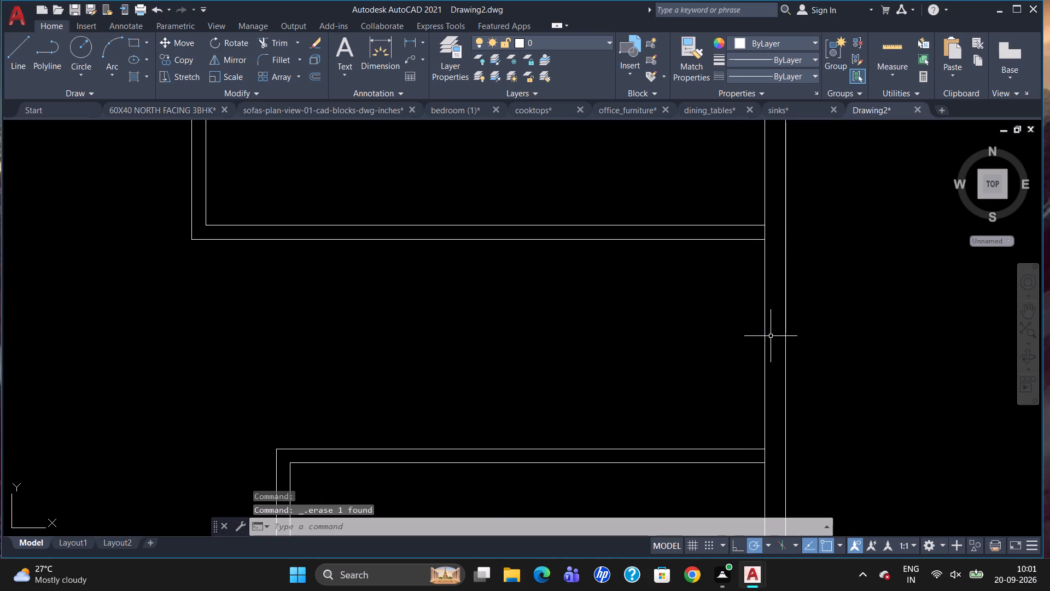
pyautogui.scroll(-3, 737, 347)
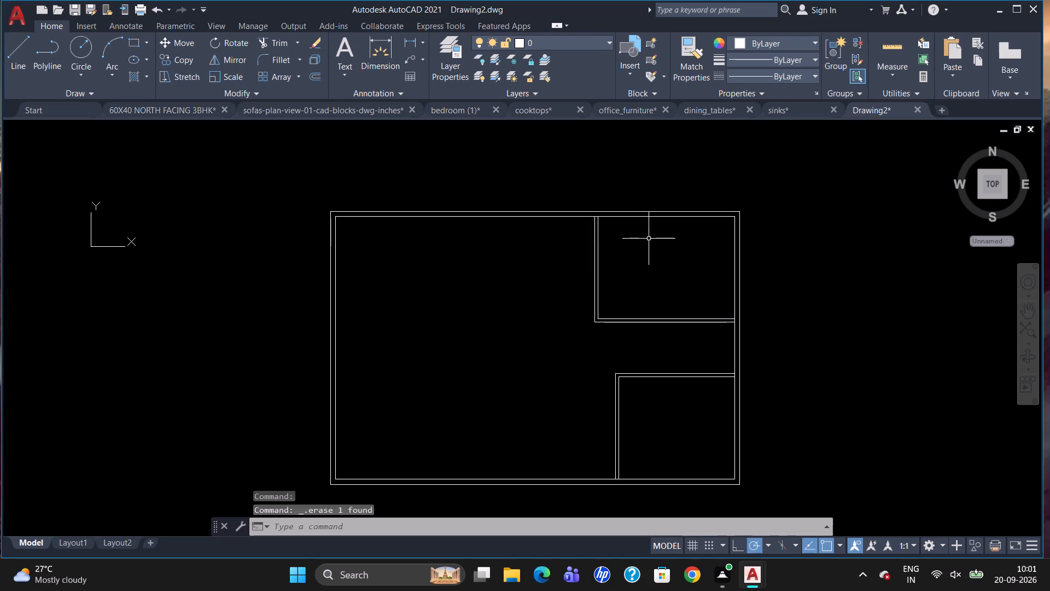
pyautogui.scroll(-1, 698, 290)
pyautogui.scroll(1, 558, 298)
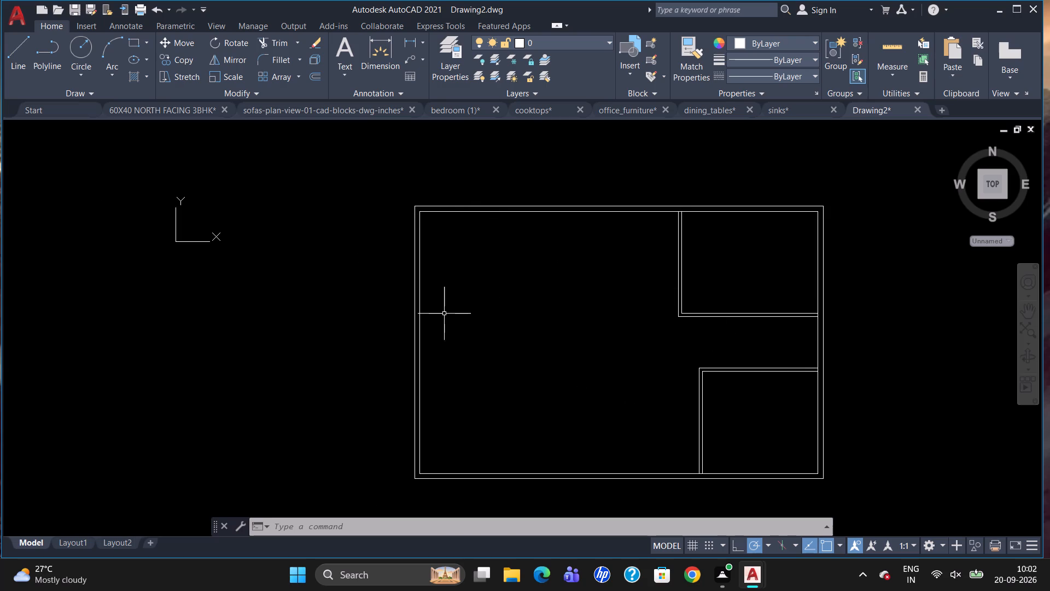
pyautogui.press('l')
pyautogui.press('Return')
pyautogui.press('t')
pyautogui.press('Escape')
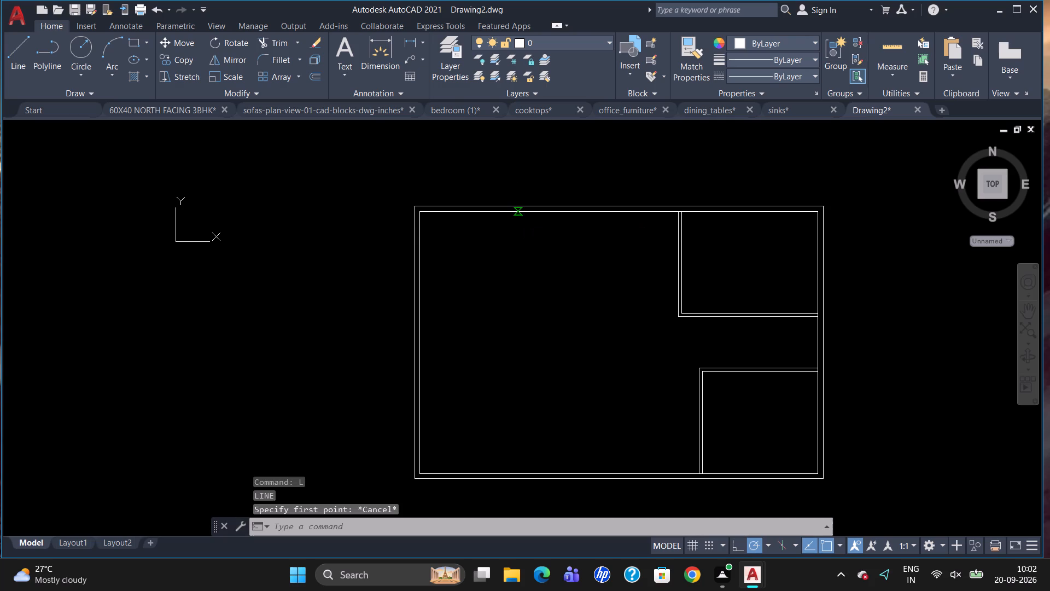
# Offset the left outer wall's inner line 12' inward, and offset the resulting line a further 6" to form a vertical partition.
pyautogui.press('o')
pyautogui.press('Return')
pyautogui.write("12'")
pyautogui.press('Return')
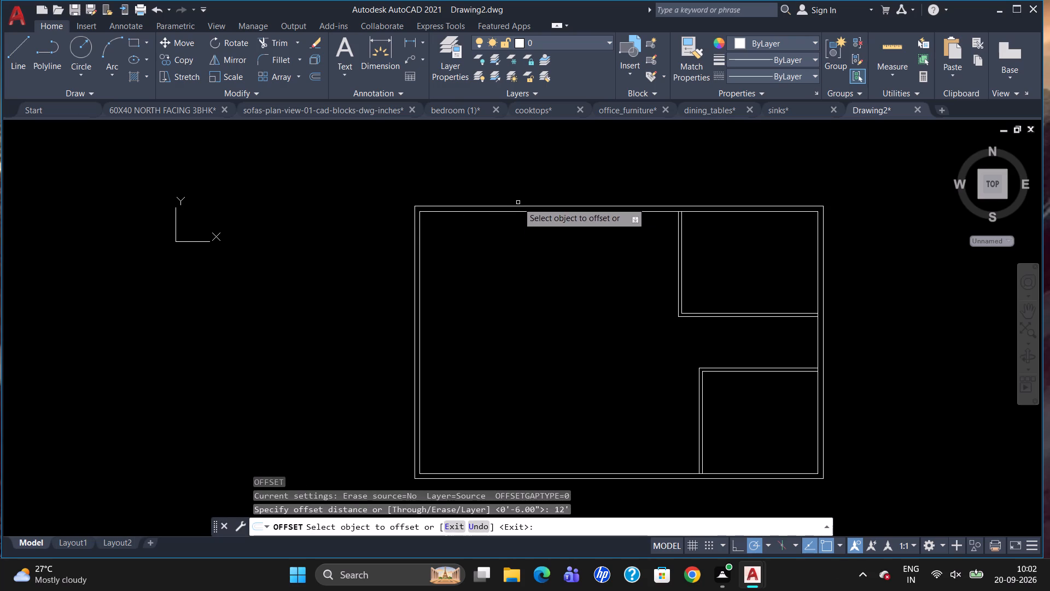
pyautogui.click(419, 342)
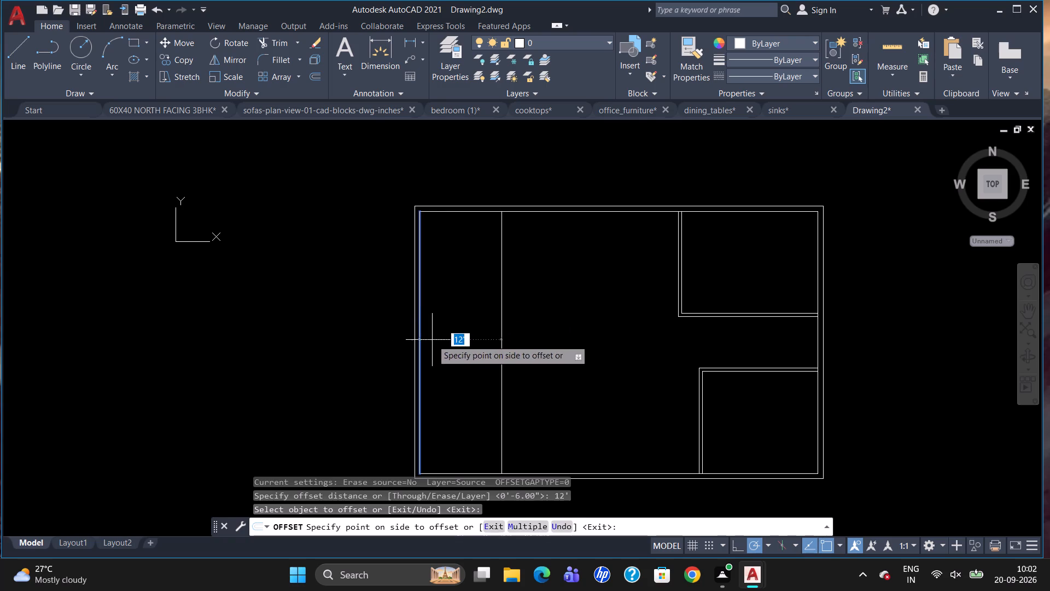
pyautogui.click(455, 333)
pyautogui.moveTo(501, 357); pyautogui.dragTo(506, 358)
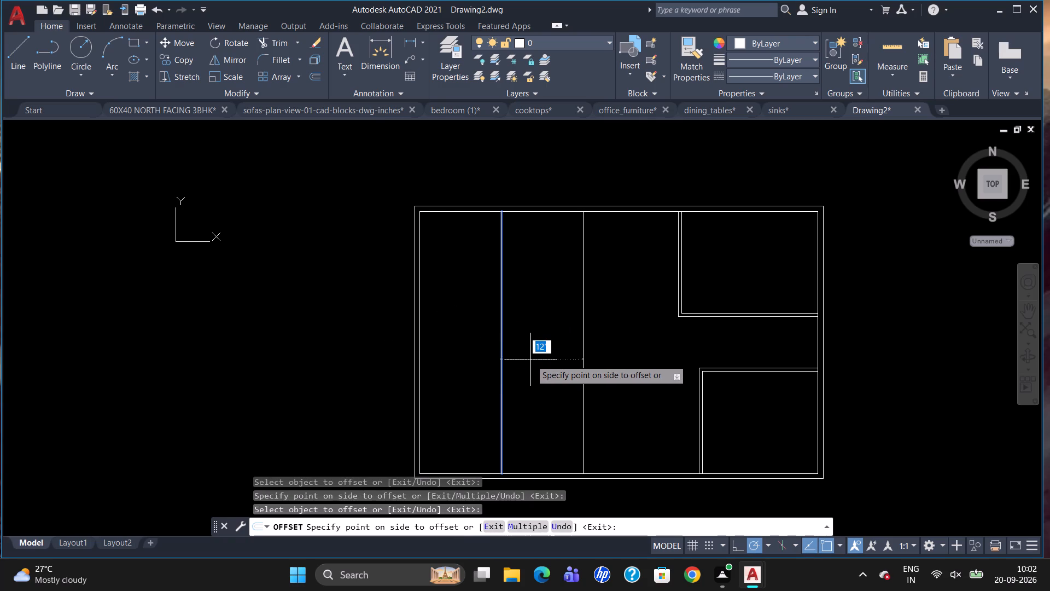
pyautogui.press('6')
pyautogui.press('Return')
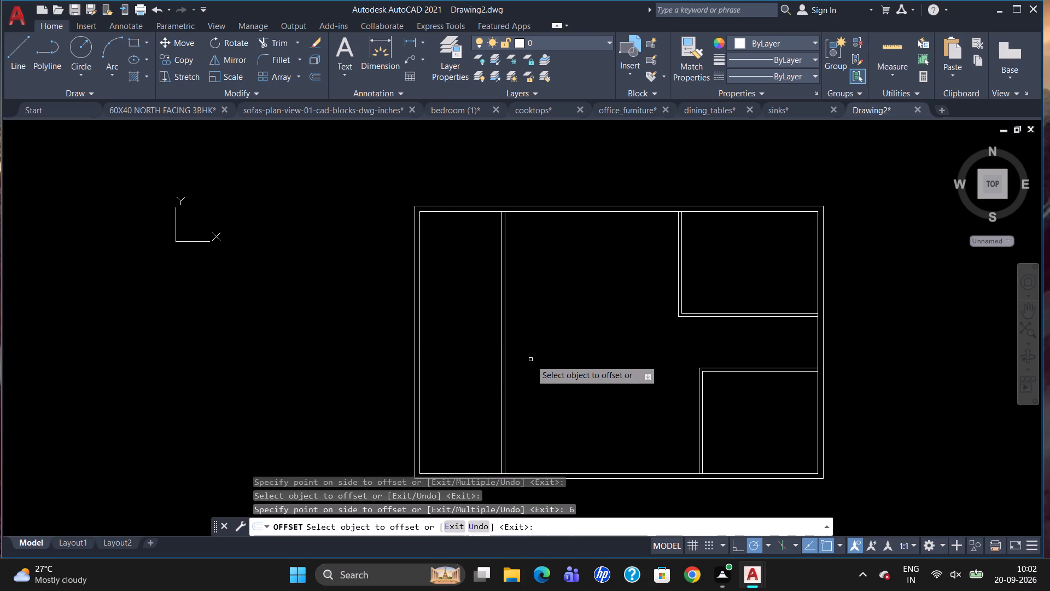
pyautogui.press('Escape')
# Break the top wall's inner line at the point where it meets the new vertical partition's left line.
pyautogui.write('BR')
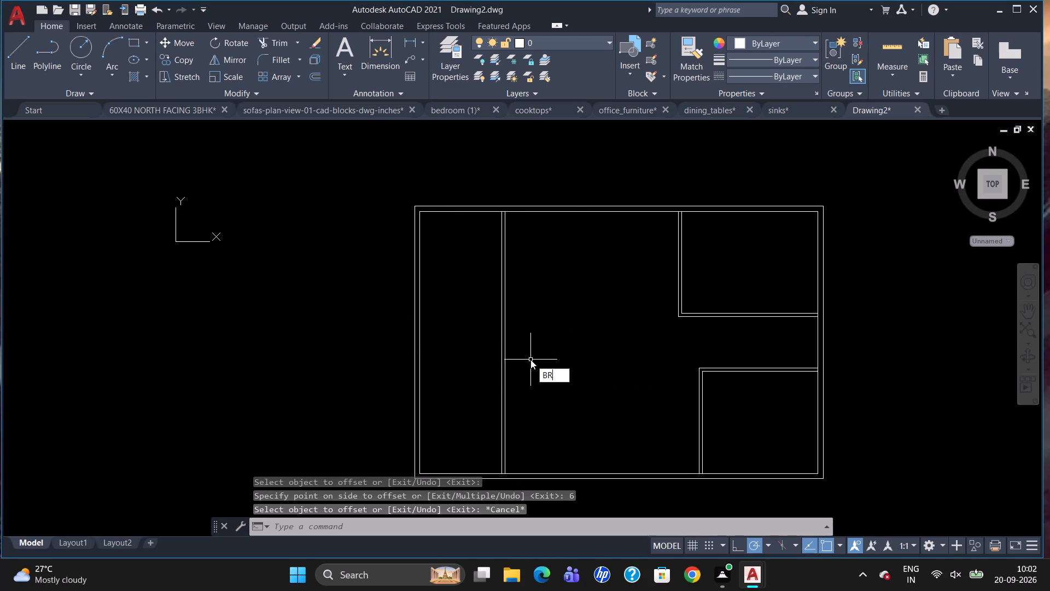
pyautogui.click(550, 398)
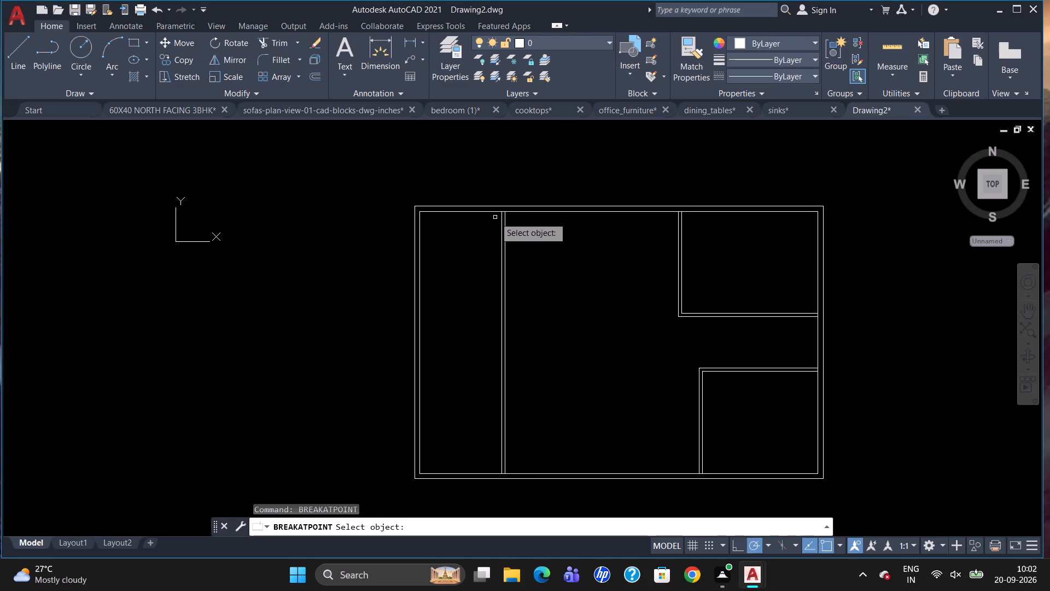
pyautogui.click(493, 212)
pyautogui.scroll(3, 501, 213)
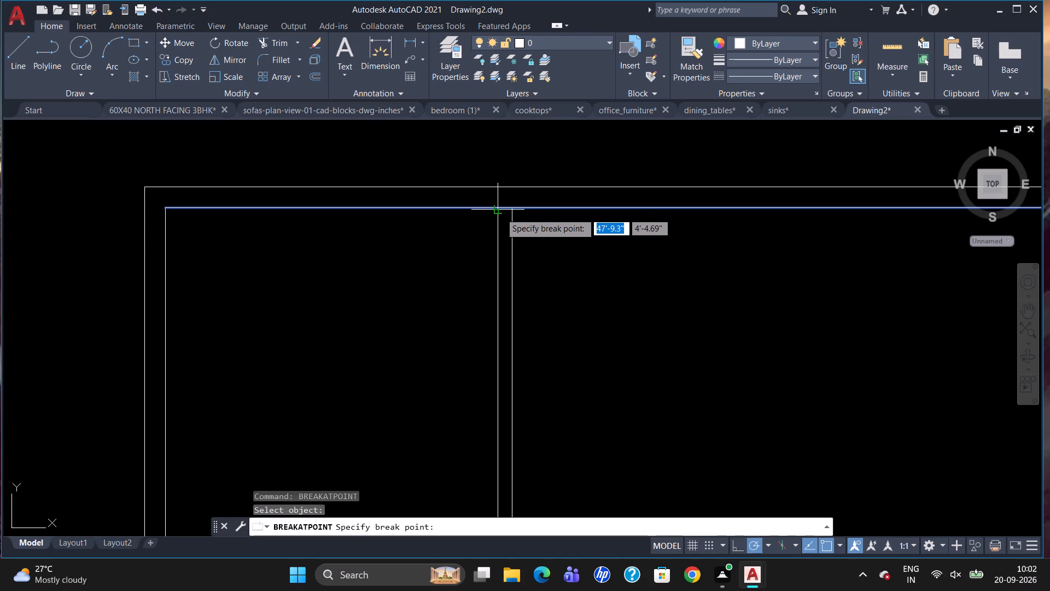
pyautogui.moveTo(500, 208); pyautogui.dragTo(497, 216)
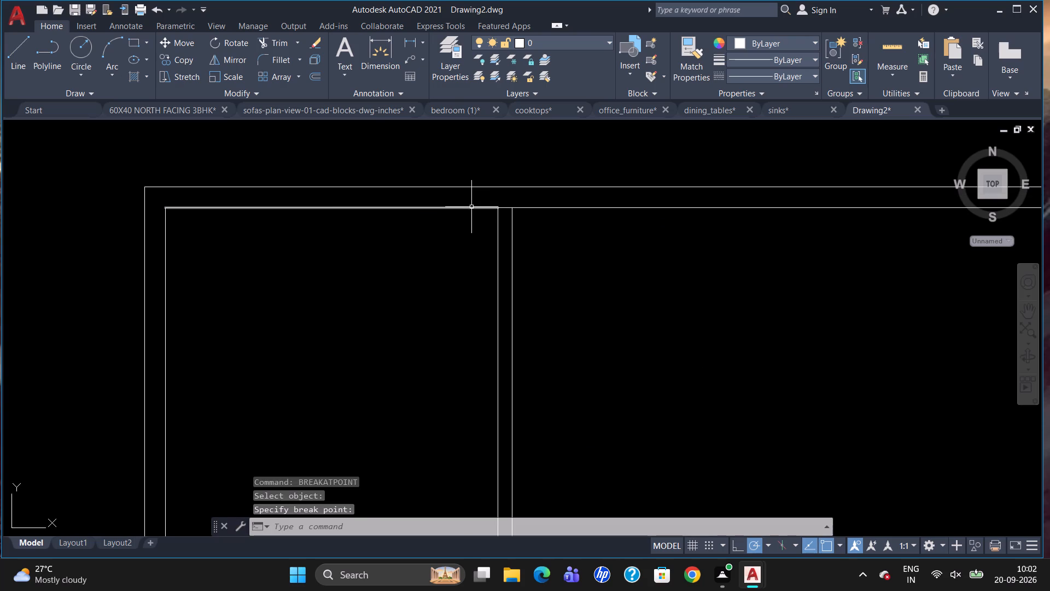
pyautogui.click(471, 207)
pyautogui.press('Escape')
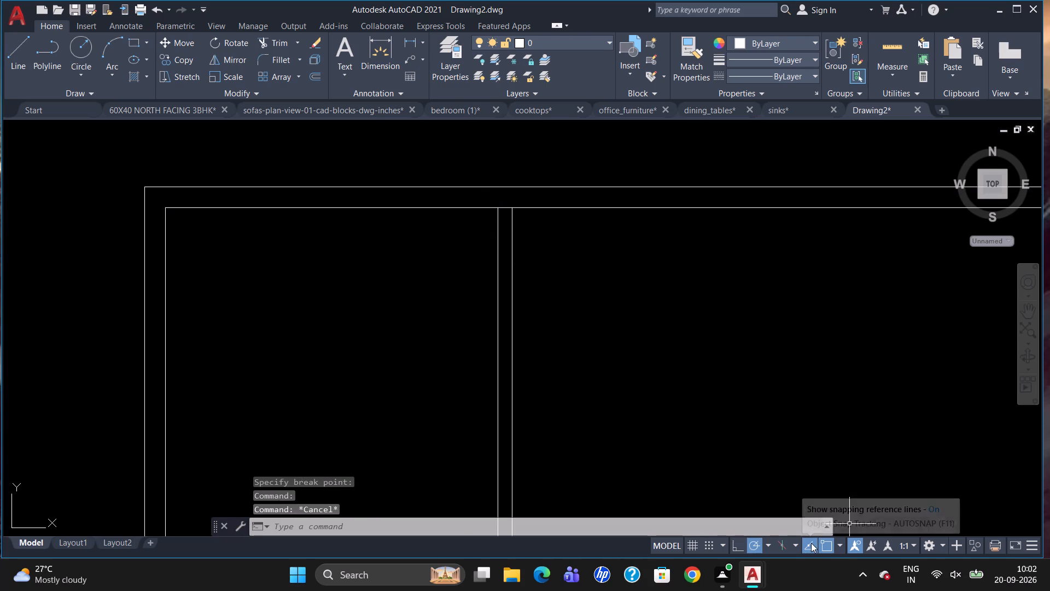
# Offset the top wall's broken-off inner segment 12' down, and the resulting line a further 6" down, forming the upper-left room's horizontal partition.
pyautogui.press('o')
pyautogui.press('Return')
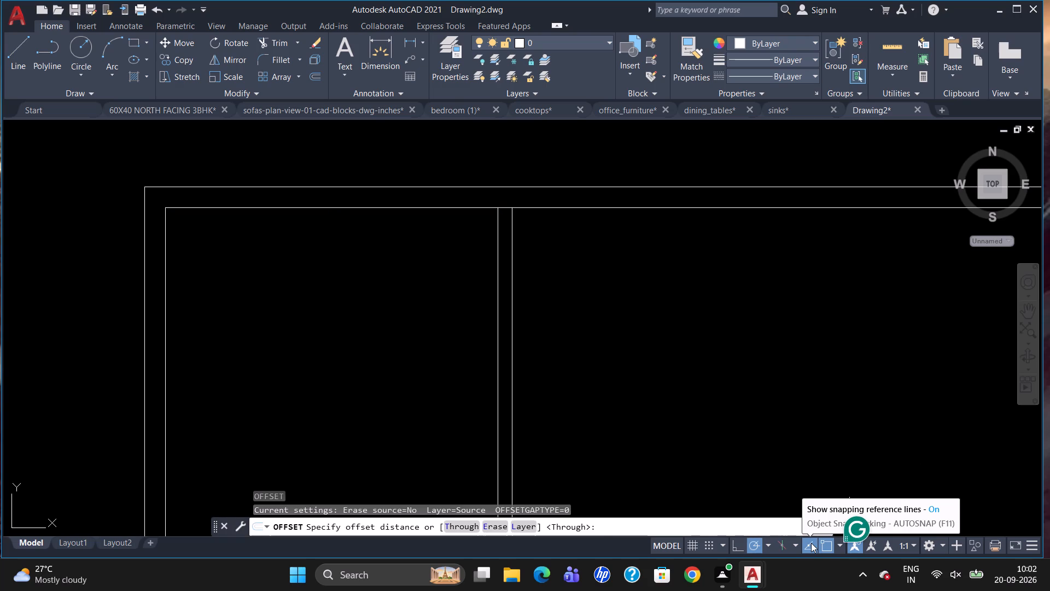
pyautogui.write('12')
pyautogui.press("'")
pyautogui.press('Return')
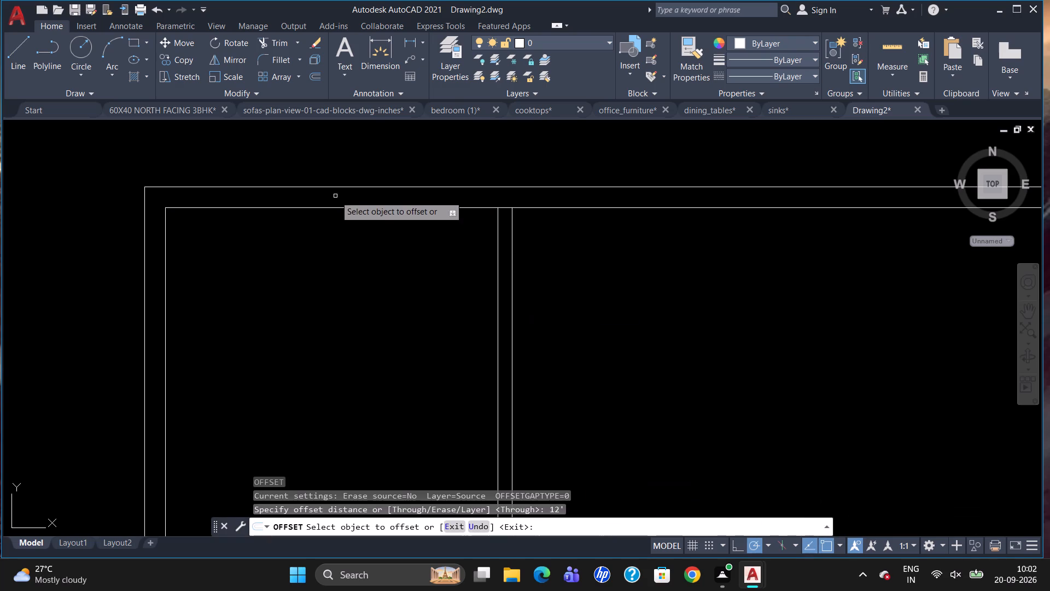
pyautogui.moveTo(345, 208); pyautogui.dragTo(345, 225)
pyautogui.moveTo(337, 342); pyautogui.dragTo(345, 321)
pyautogui.scroll(-2, 397, 187)
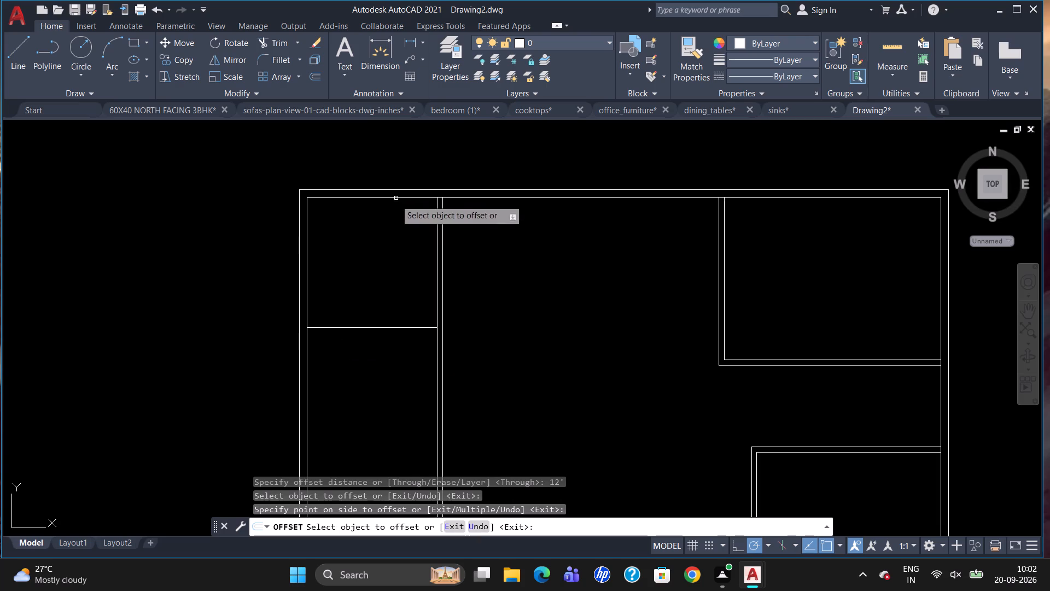
pyautogui.click(378, 326)
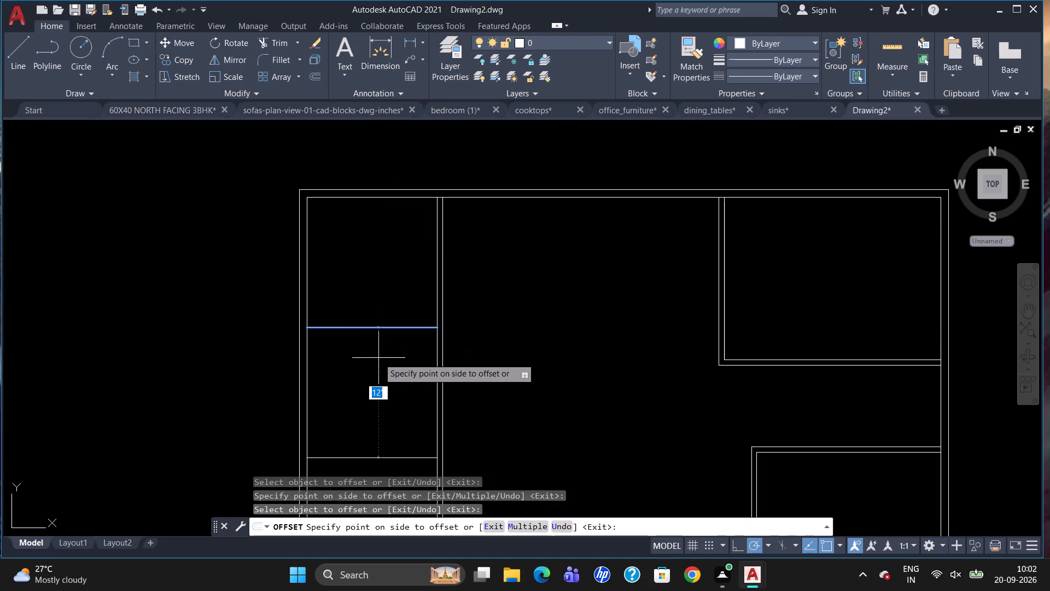
pyautogui.press('6')
pyautogui.press('Return')
pyautogui.press('Escape')
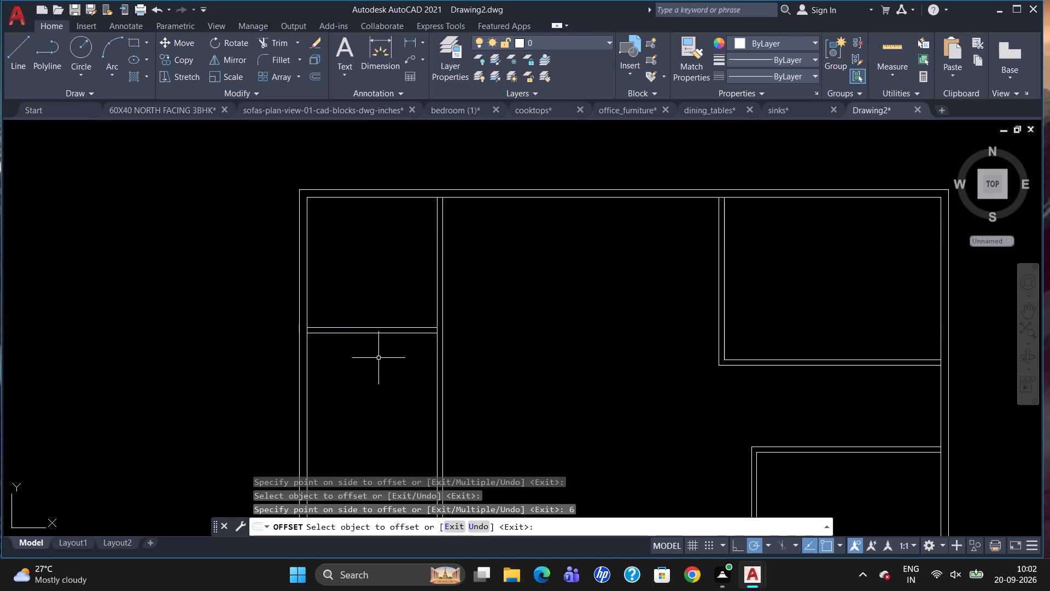
# Draw a short line across the left vertical partition, level with the underside of the upper-left room's horizontal partition.
pyautogui.scroll(1, 389, 340)
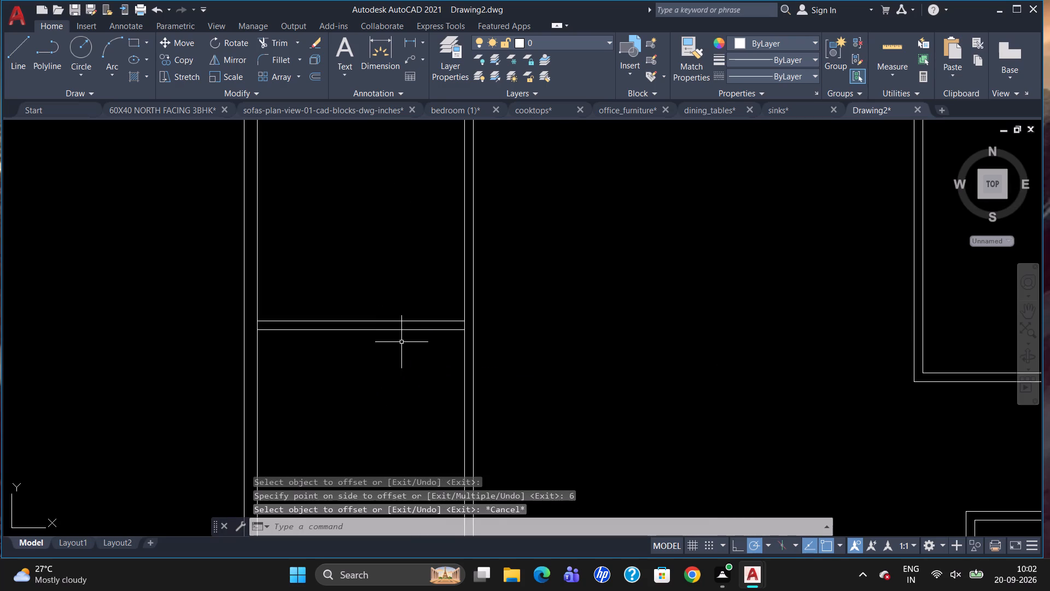
pyautogui.scroll(1, 408, 327)
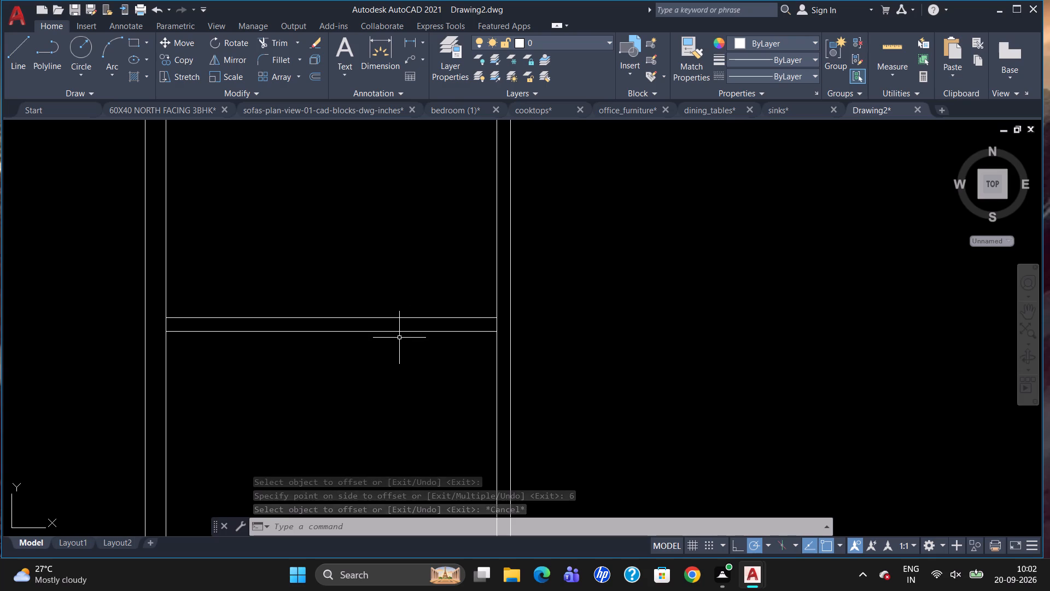
pyautogui.press('l')
pyautogui.press('Return')
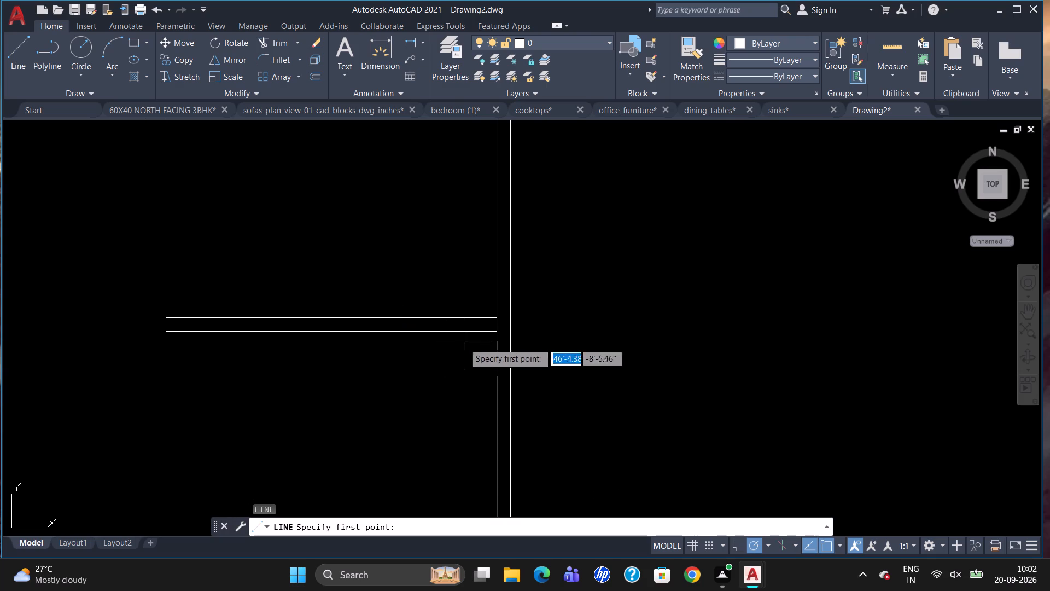
pyautogui.moveTo(496, 331); pyautogui.dragTo(508, 331)
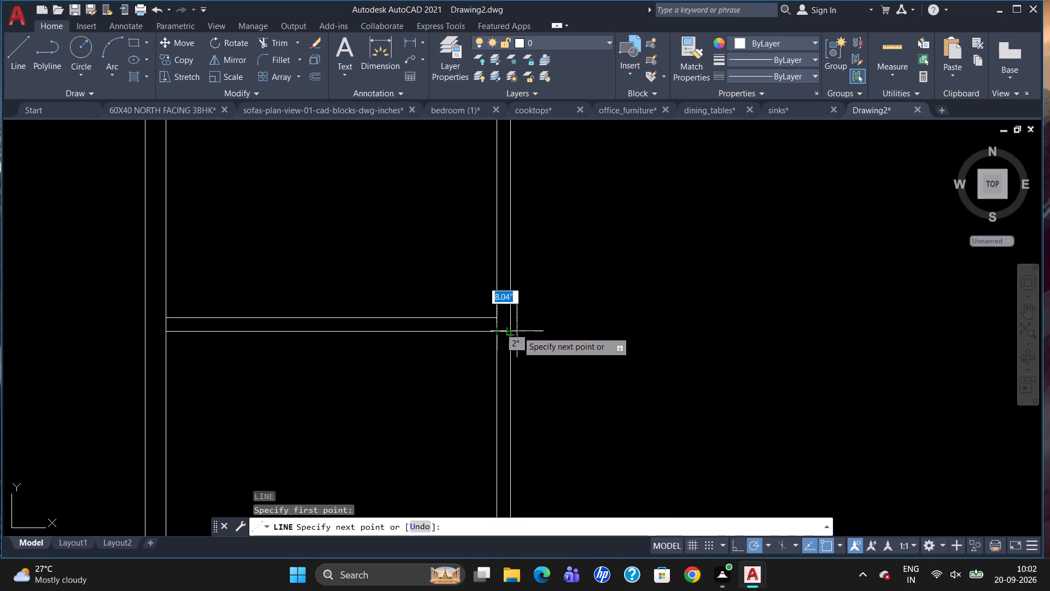
pyautogui.click(507, 330)
pyautogui.press('Escape')
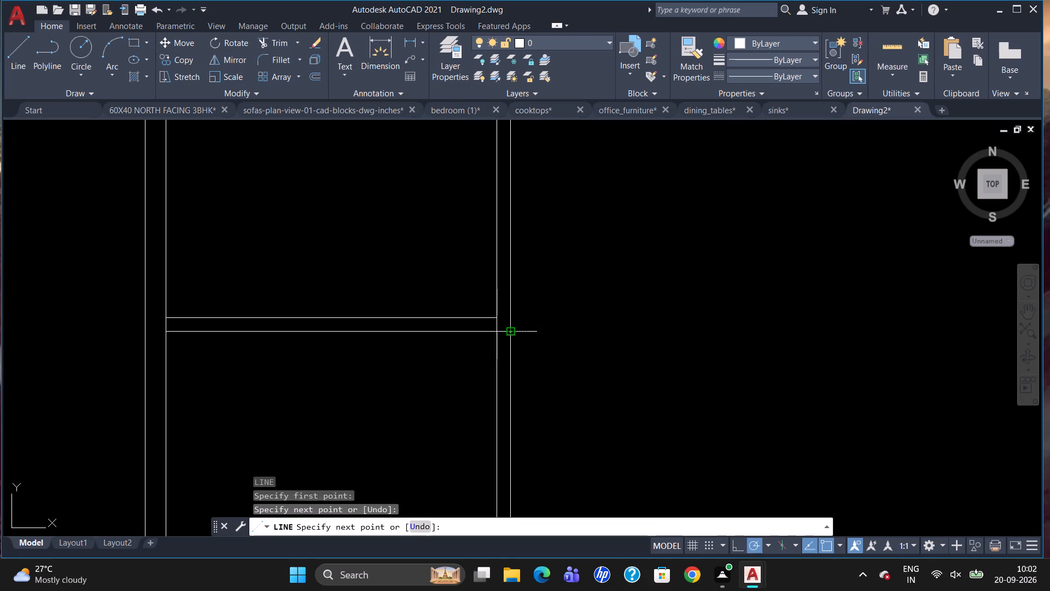
# Draw a vertical line across the upper-left room, 3' in from the left wall's inner face, from the top wall to the horizontal partition.
pyautogui.scroll(-1, 493, 395)
pyautogui.scroll(-1, 467, 279)
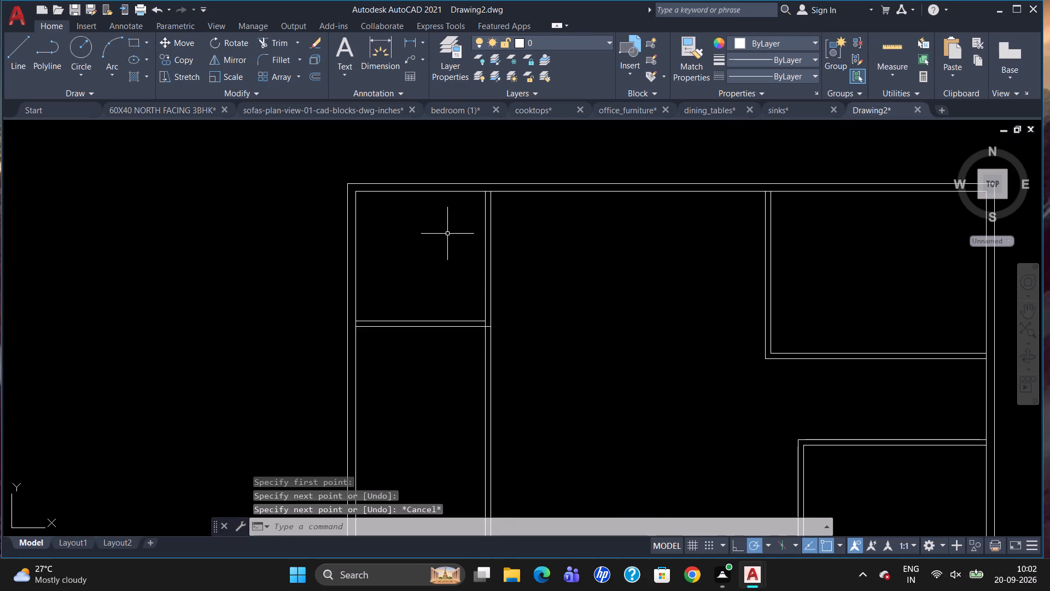
pyautogui.scroll(1, 439, 174)
pyautogui.press('l')
pyautogui.press('Return')
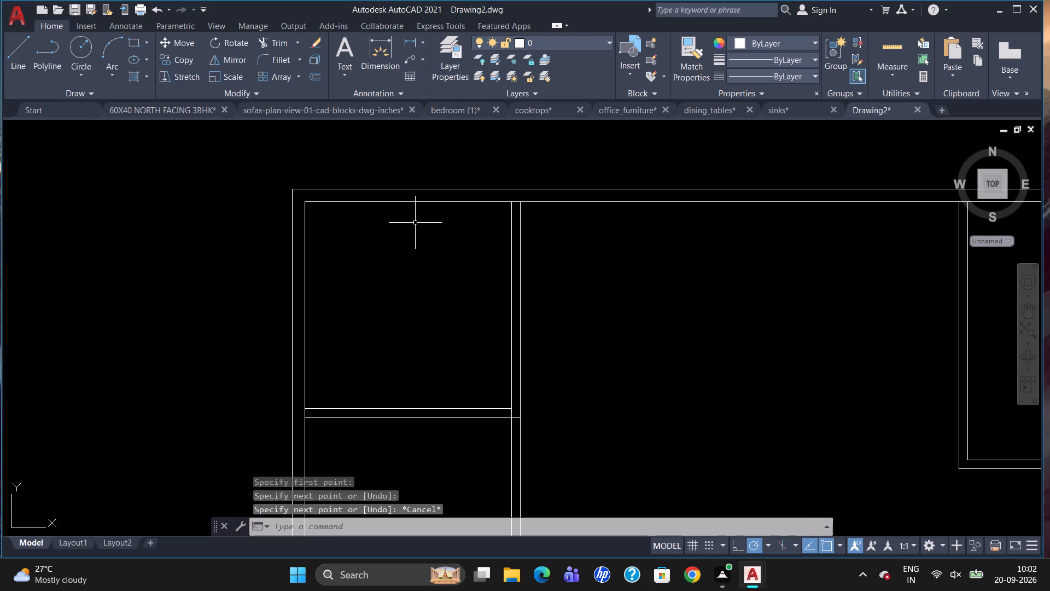
pyautogui.write('TK')
pyautogui.press('Return')
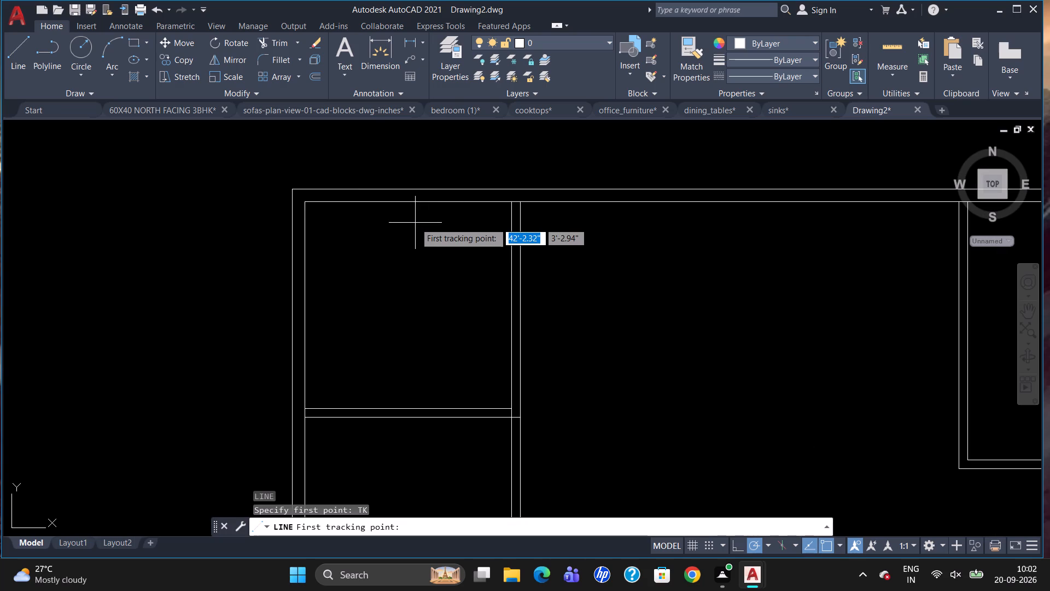
pyautogui.moveTo(308, 202); pyautogui.dragTo(316, 204)
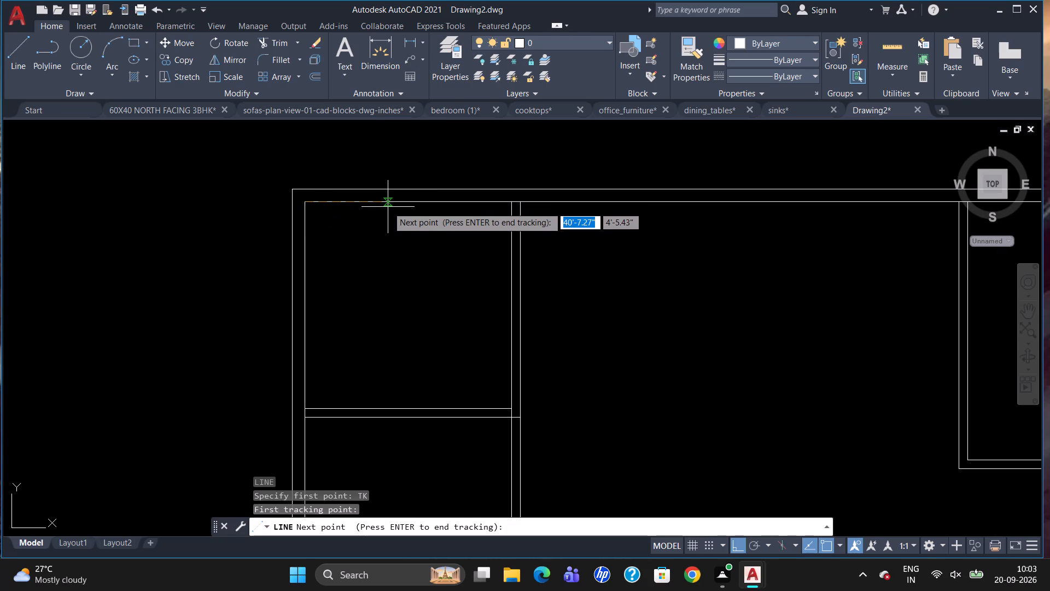
pyautogui.write("3'")
pyautogui.press('Return')
pyautogui.press('Return')
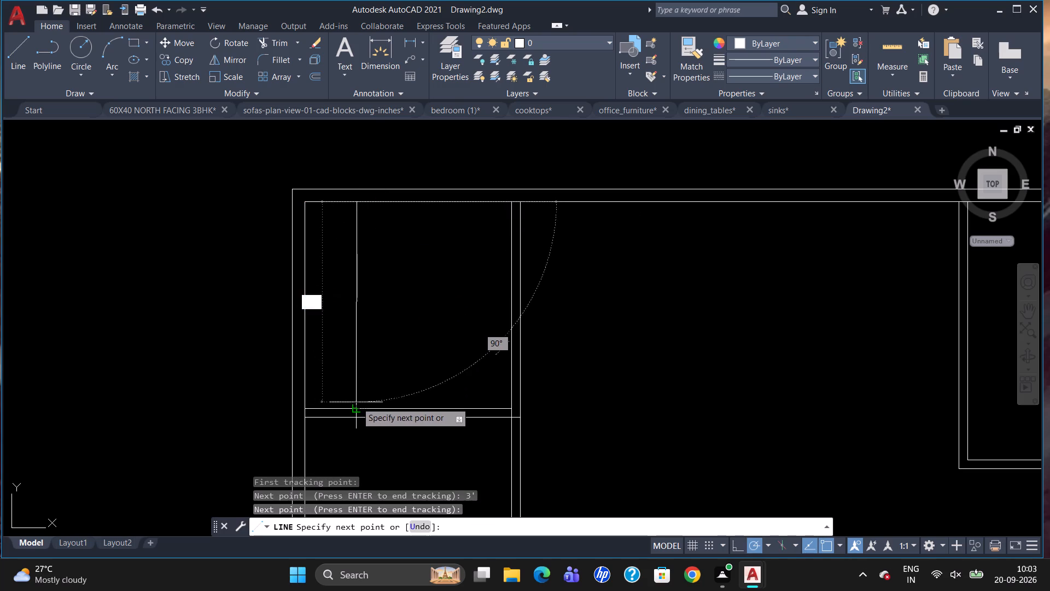
pyautogui.scroll(3, 357, 405)
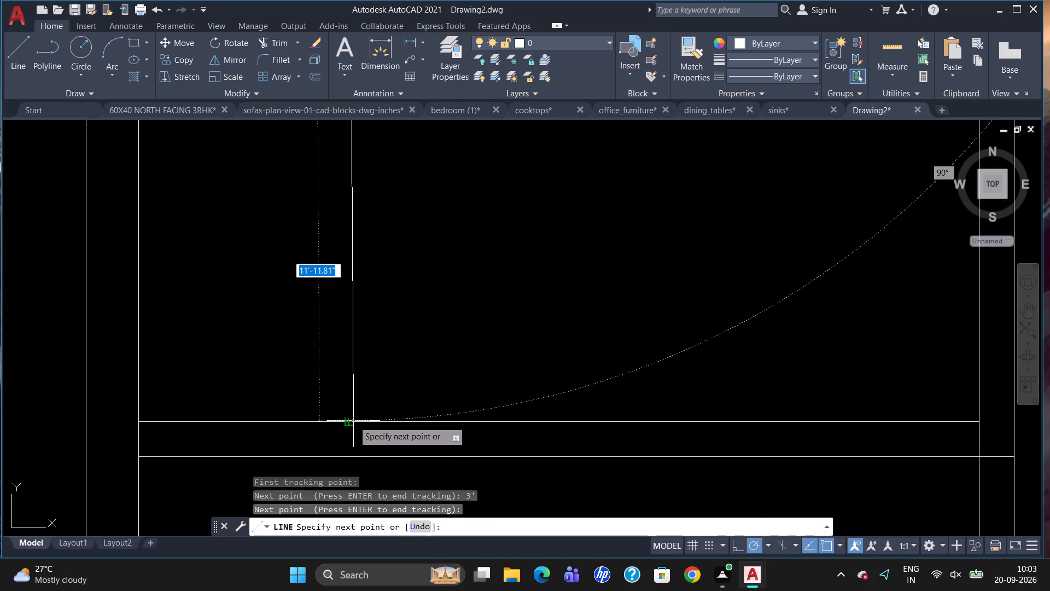
pyautogui.click(353, 421)
pyautogui.press('Escape')
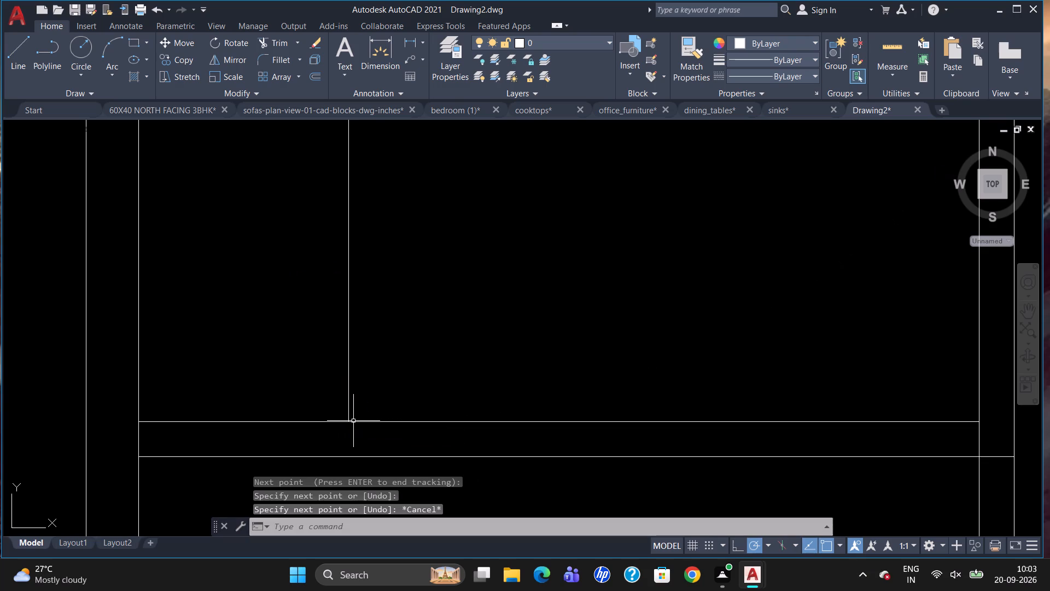
# Draw a horizontal line 3' below the top wall's inner face, from the new vertical line to the room's right partition.
pyautogui.scroll(-3, 360, 427)
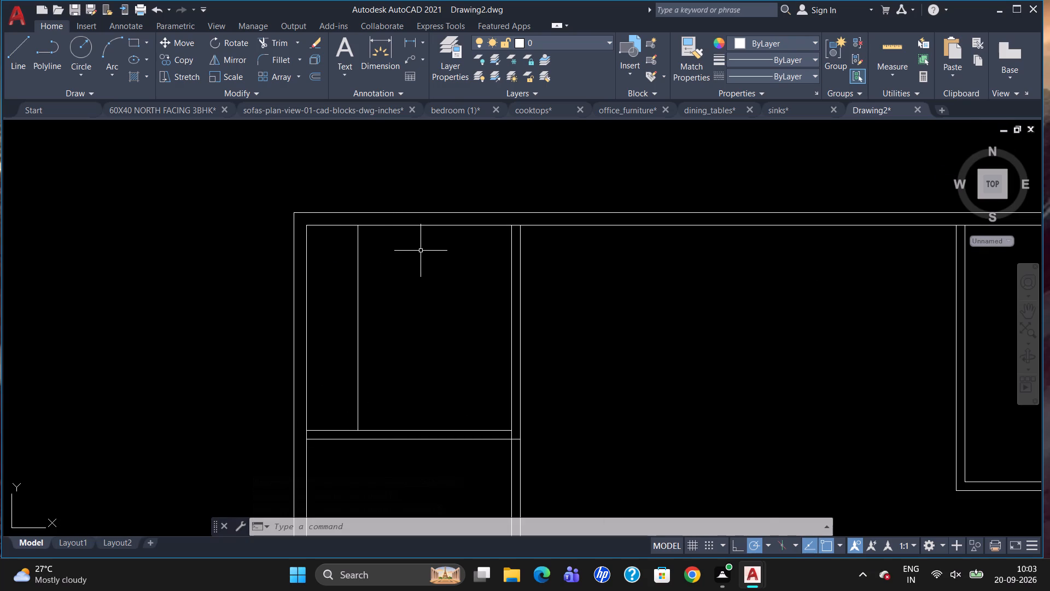
pyautogui.press('l')
pyautogui.press('Return')
pyautogui.write('TK')
pyautogui.press('Return')
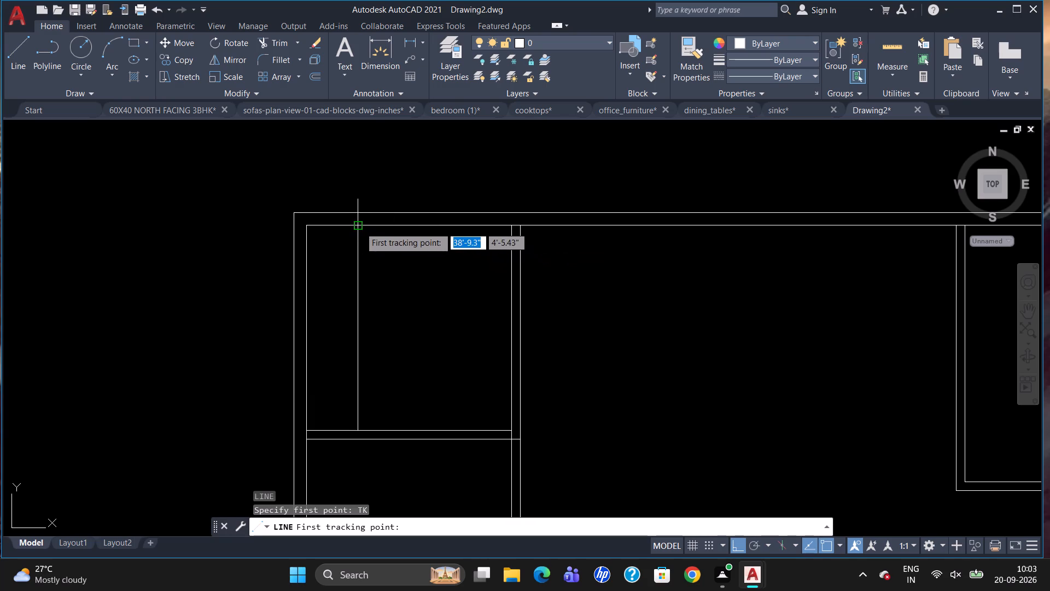
pyautogui.moveTo(360, 227); pyautogui.dragTo(359, 268)
pyautogui.write("3'")
pyautogui.press('Return')
pyautogui.press('Return')
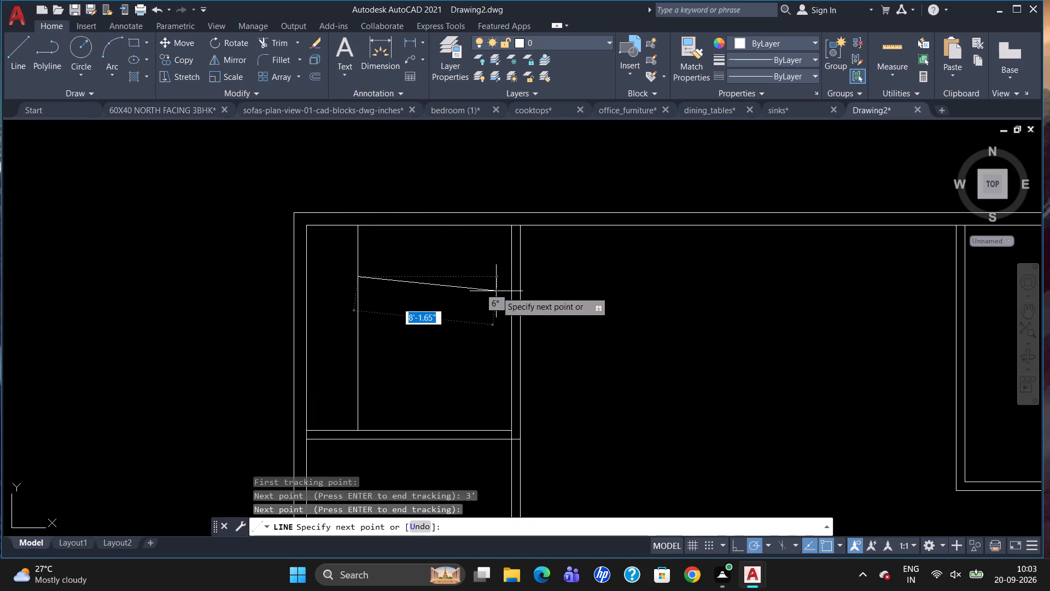
pyautogui.click(509, 277)
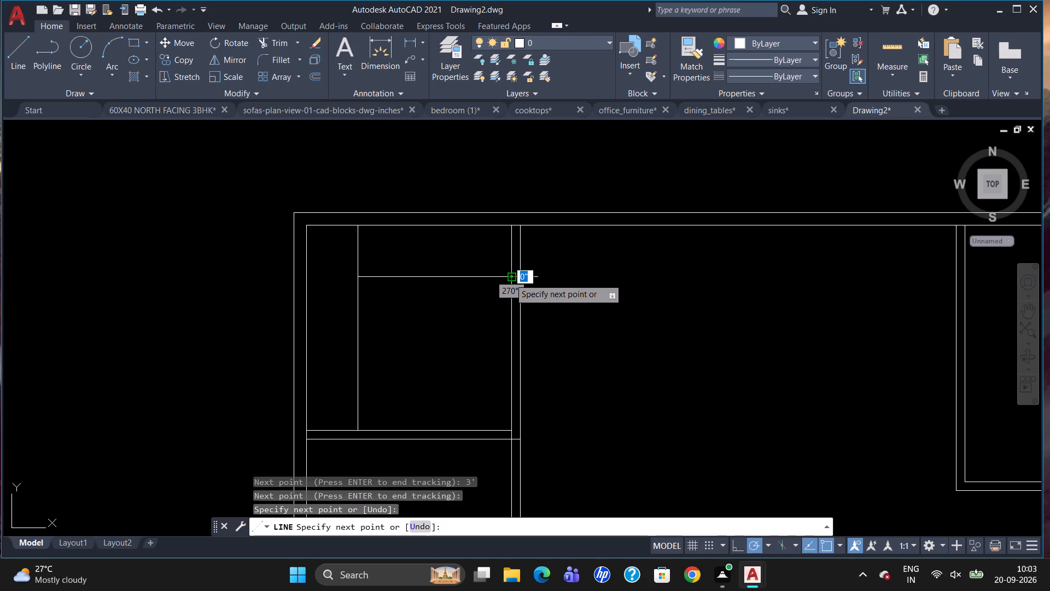
pyautogui.press('Escape')
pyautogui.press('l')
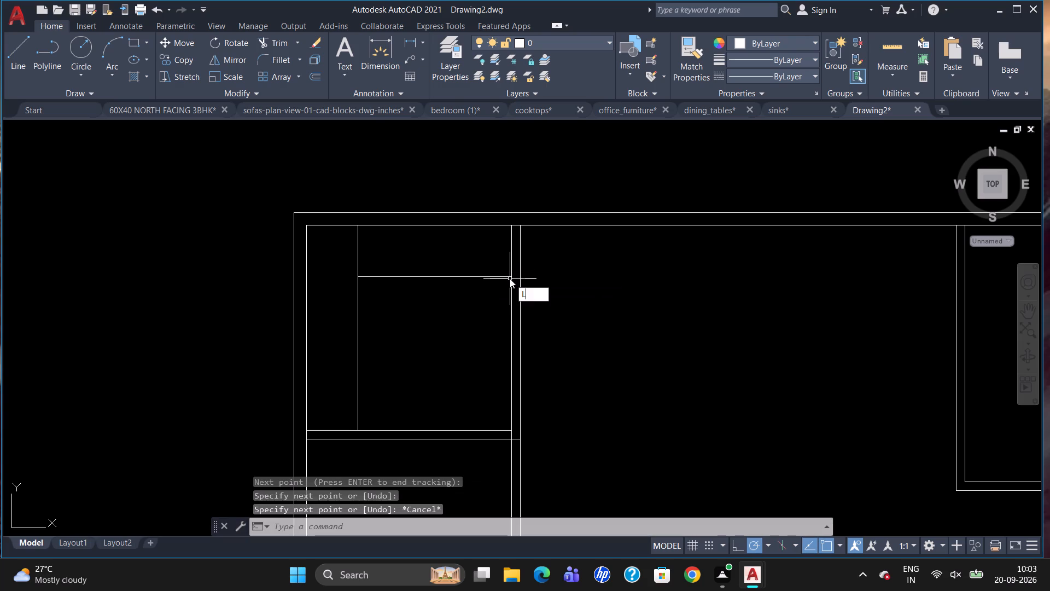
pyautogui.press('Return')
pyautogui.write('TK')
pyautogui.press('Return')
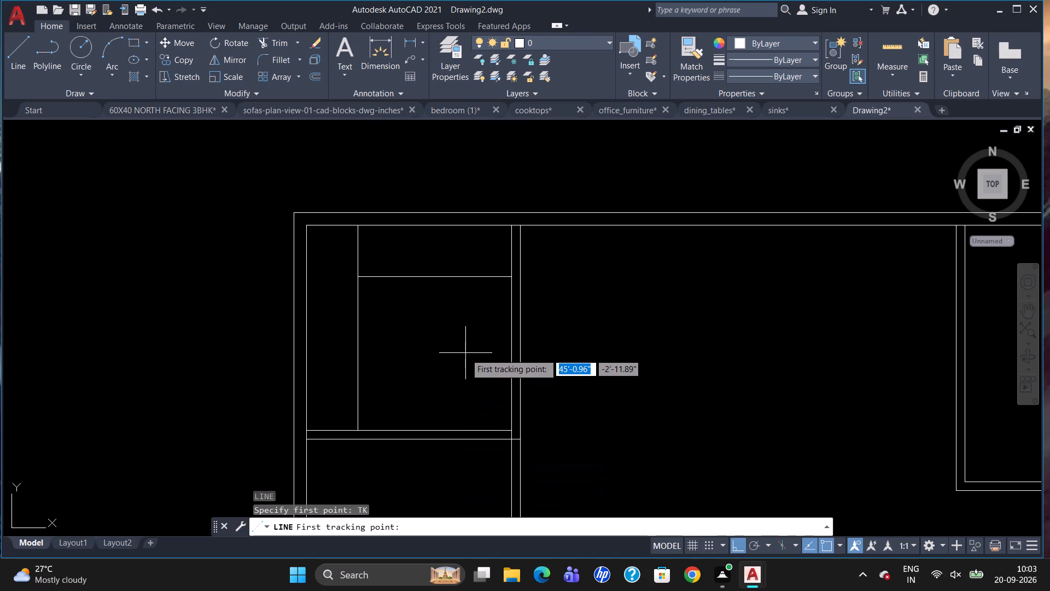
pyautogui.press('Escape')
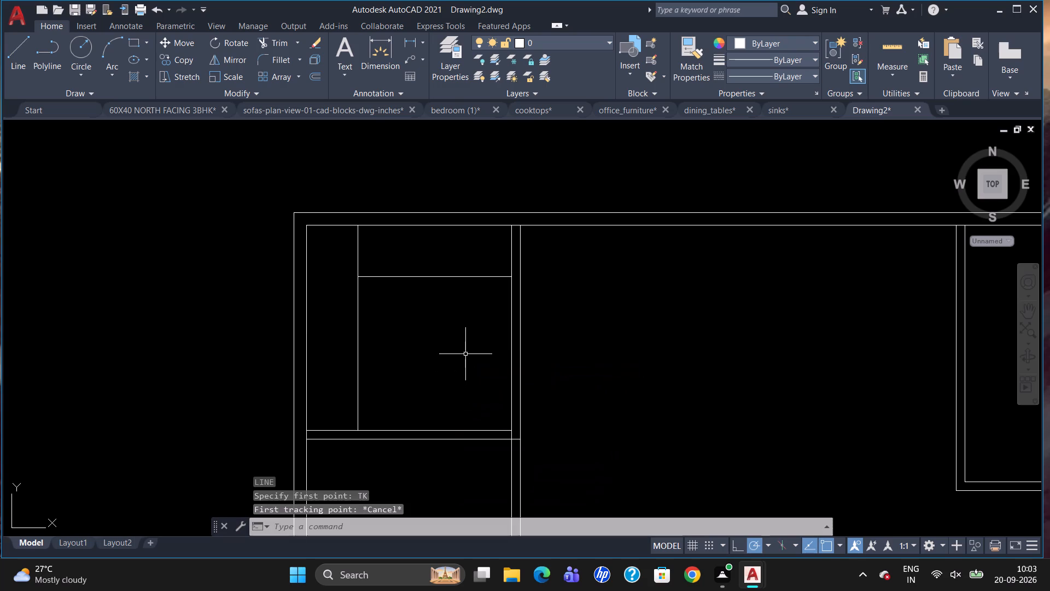
# Draw a horizontal line 3' above the room's lower partition, from the inner vertical line to the right partition.
pyautogui.press('l')
pyautogui.press('Return')
pyautogui.write('TK')
pyautogui.press('Return')
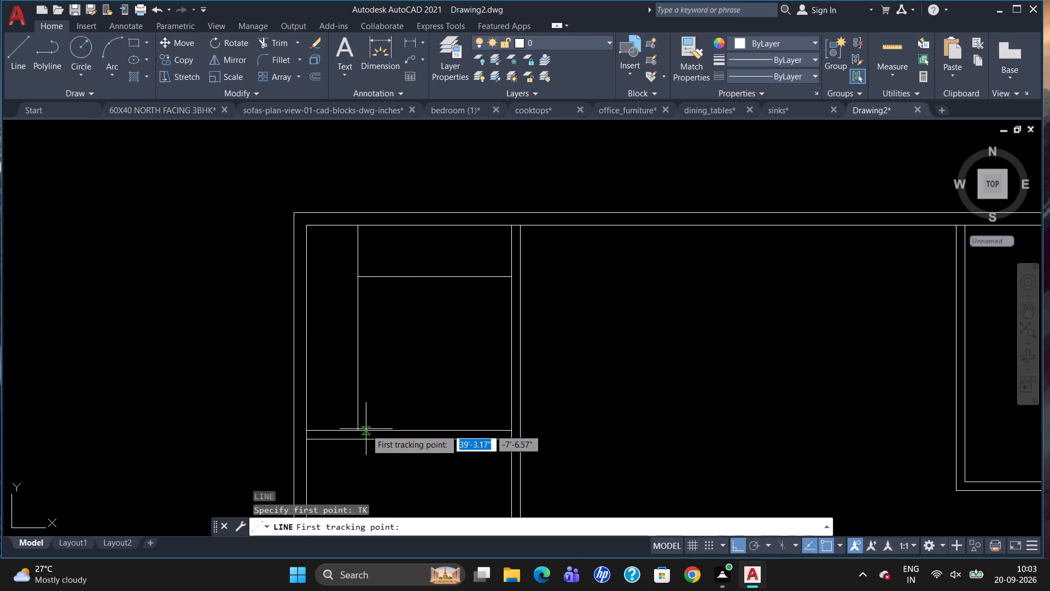
pyautogui.moveTo(355, 429); pyautogui.dragTo(355, 424)
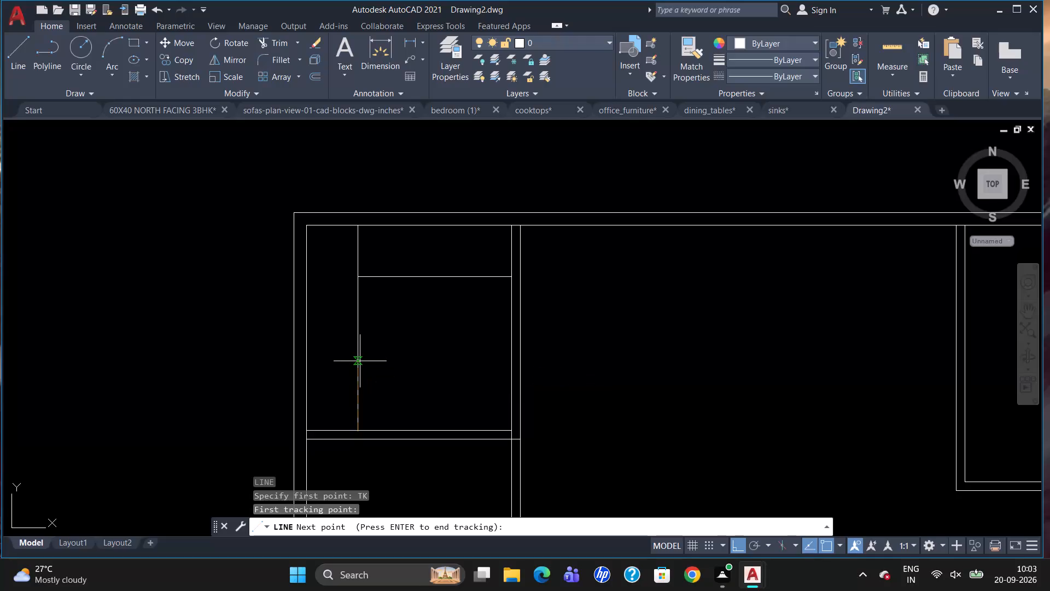
pyautogui.write("3'")
pyautogui.press('Return')
pyautogui.press('Return')
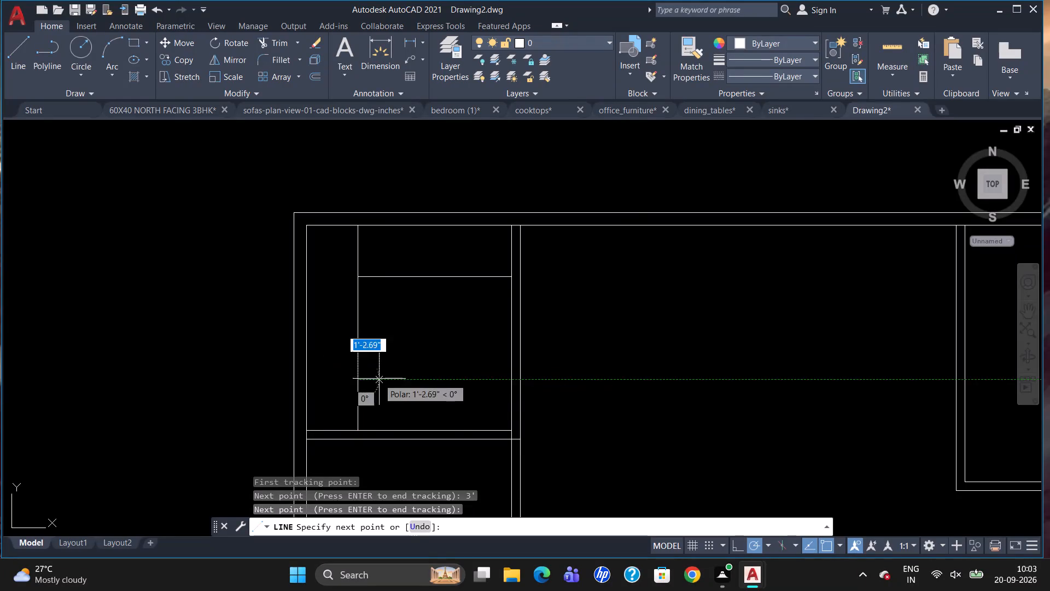
pyautogui.click(510, 383)
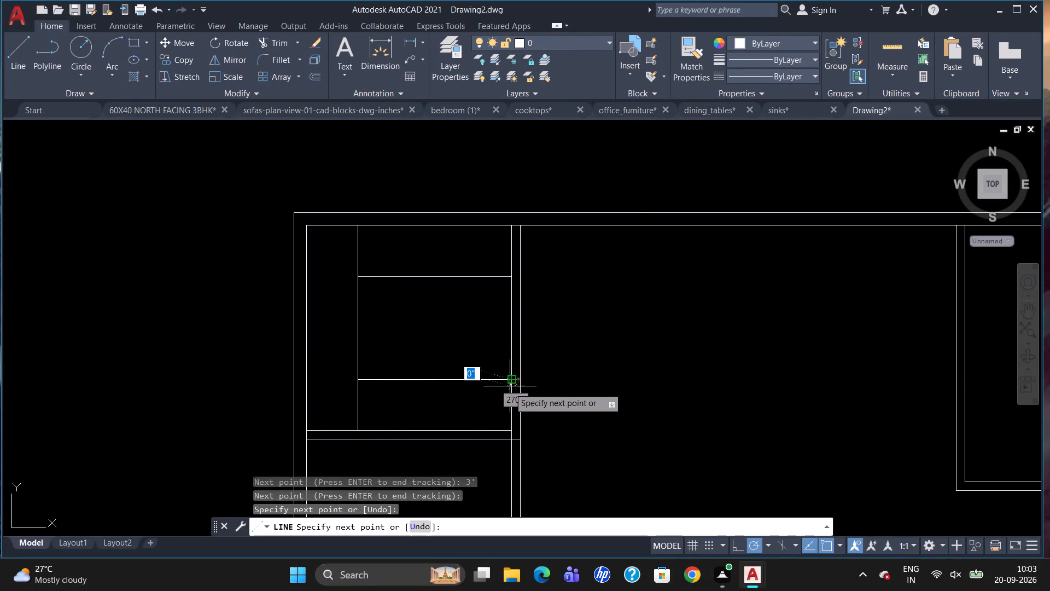
pyautogui.press('Escape')
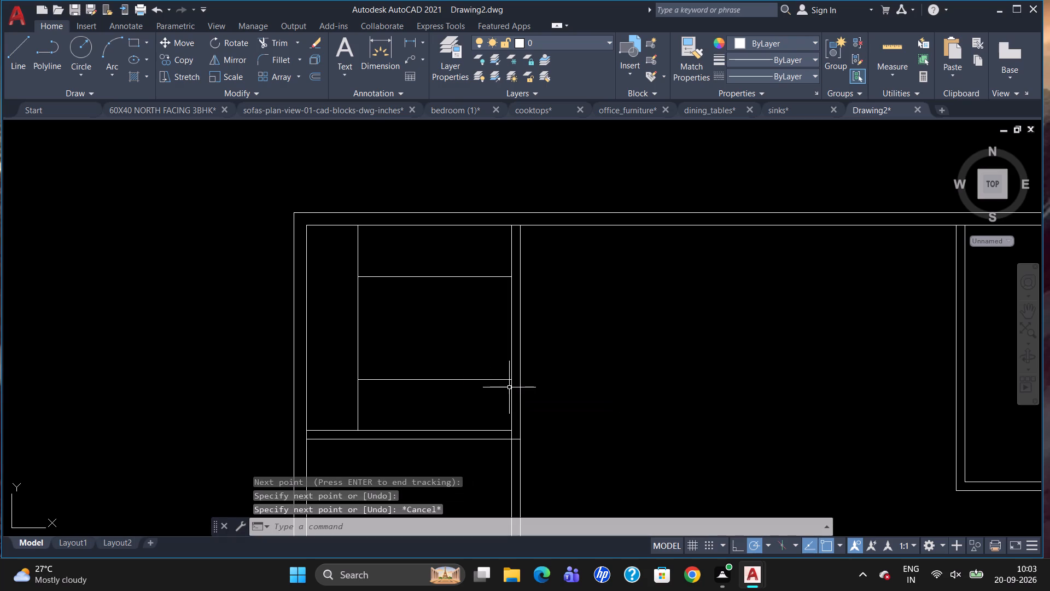
# Trim the inner vertical line's ends above the upper and below the lower horizontal line, leaving only the segment between them.
pyautogui.write('TR')
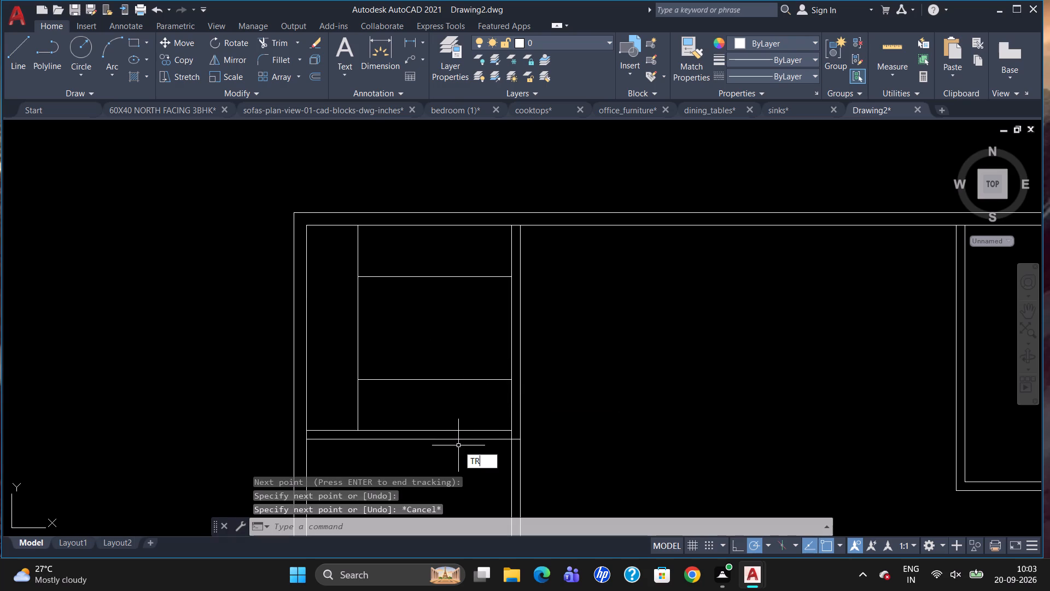
pyautogui.press('Return')
pyautogui.press('Return')
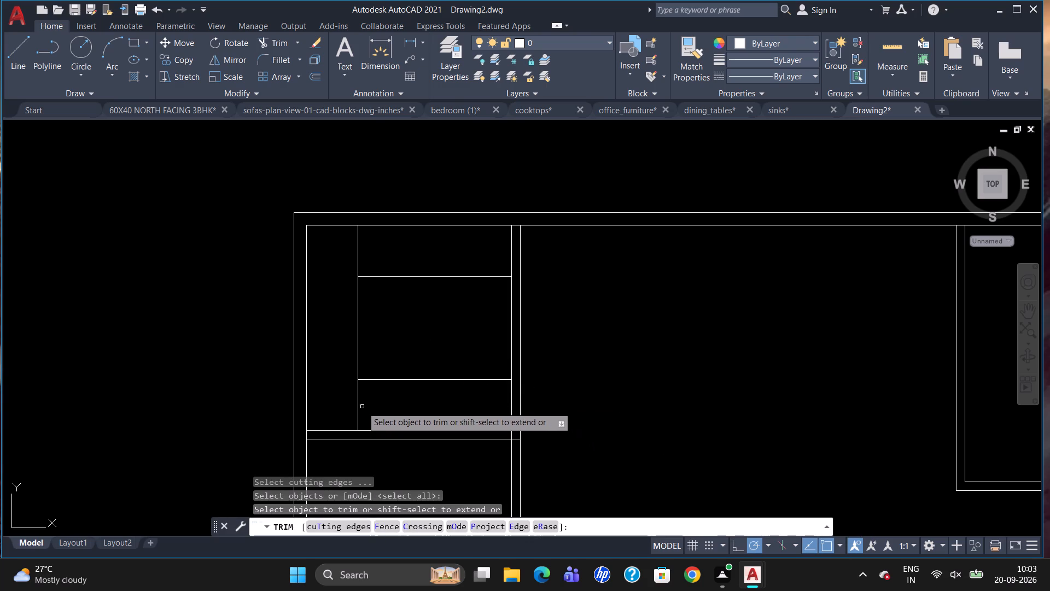
pyautogui.click(360, 403)
pyautogui.click(349, 402)
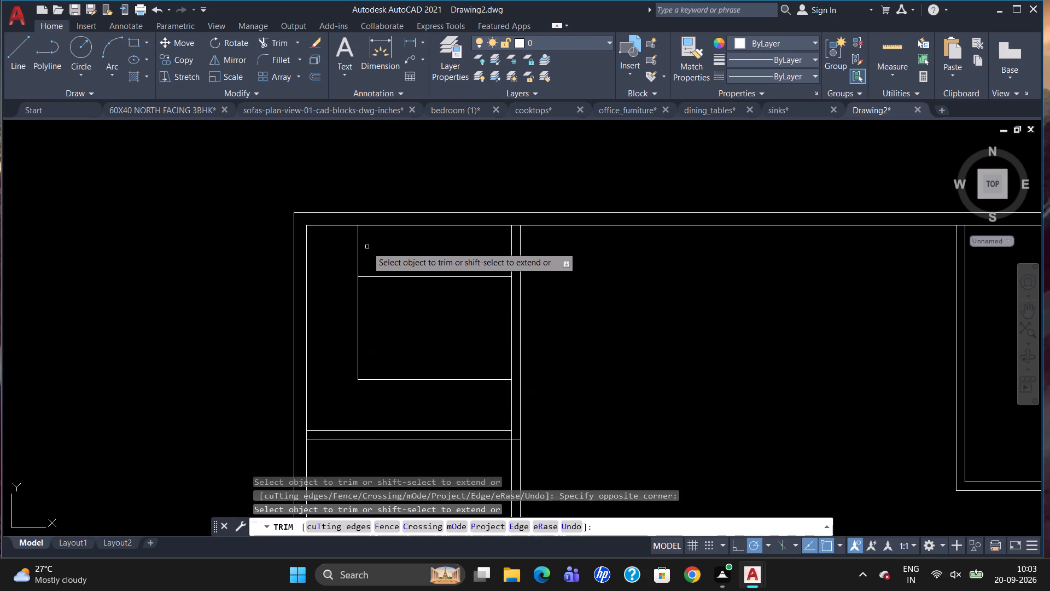
pyautogui.click(357, 252)
pyautogui.scroll(-2, 412, 331)
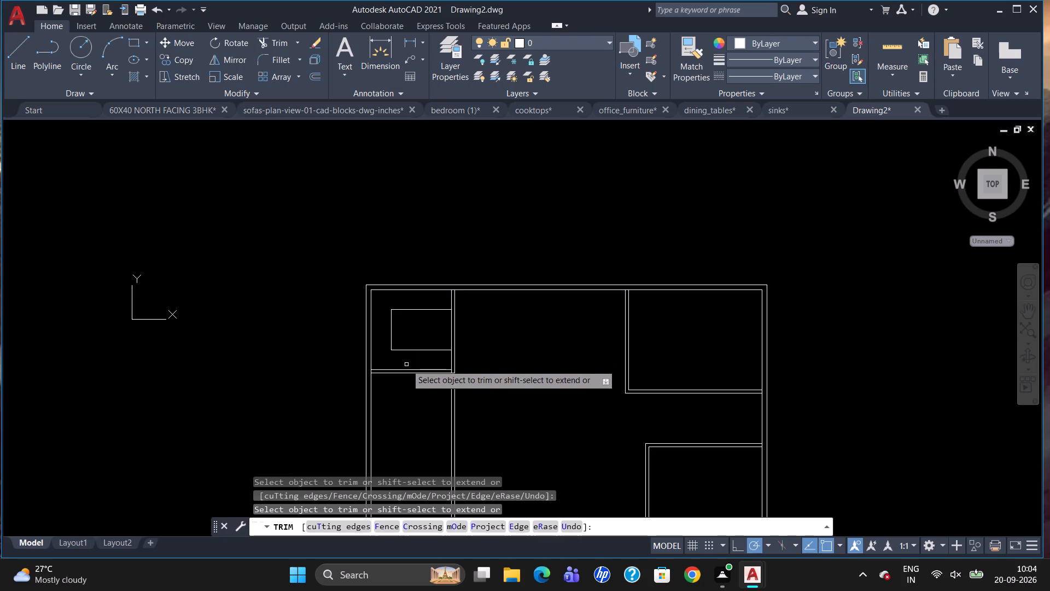
pyautogui.scroll(2, 411, 317)
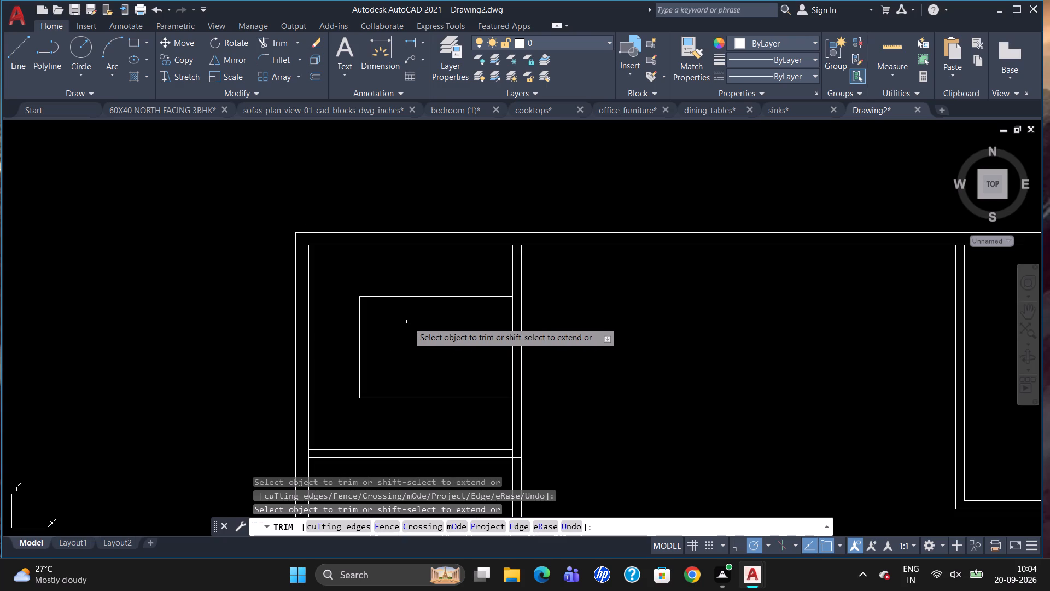
pyautogui.click(434, 297)
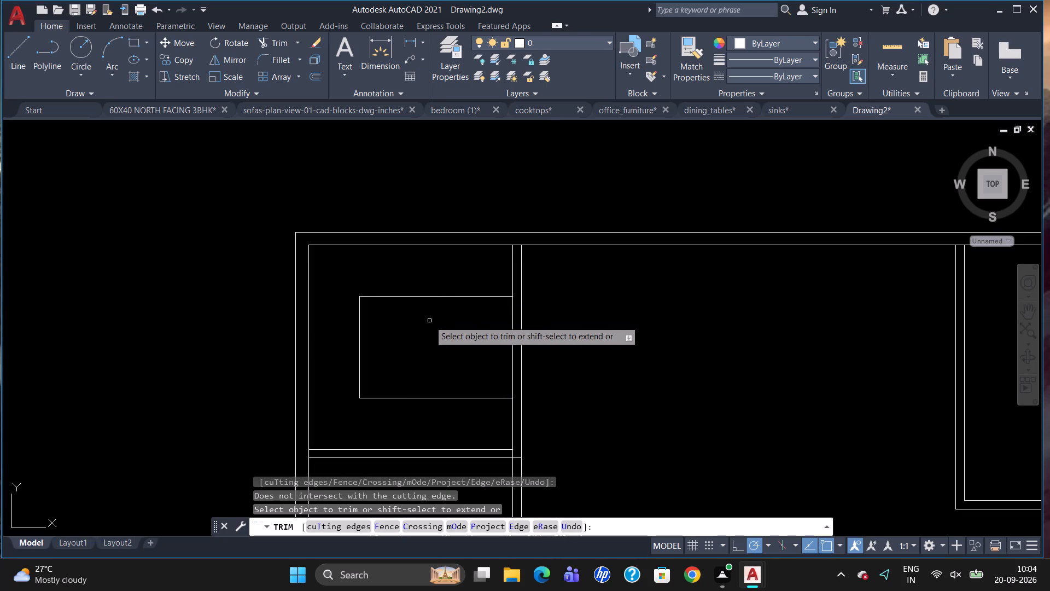
pyautogui.press('Escape')
# Draw a short vertical line from the lower horizontal line, right of its midpoint, down to the room's lower partition.
pyautogui.press('l')
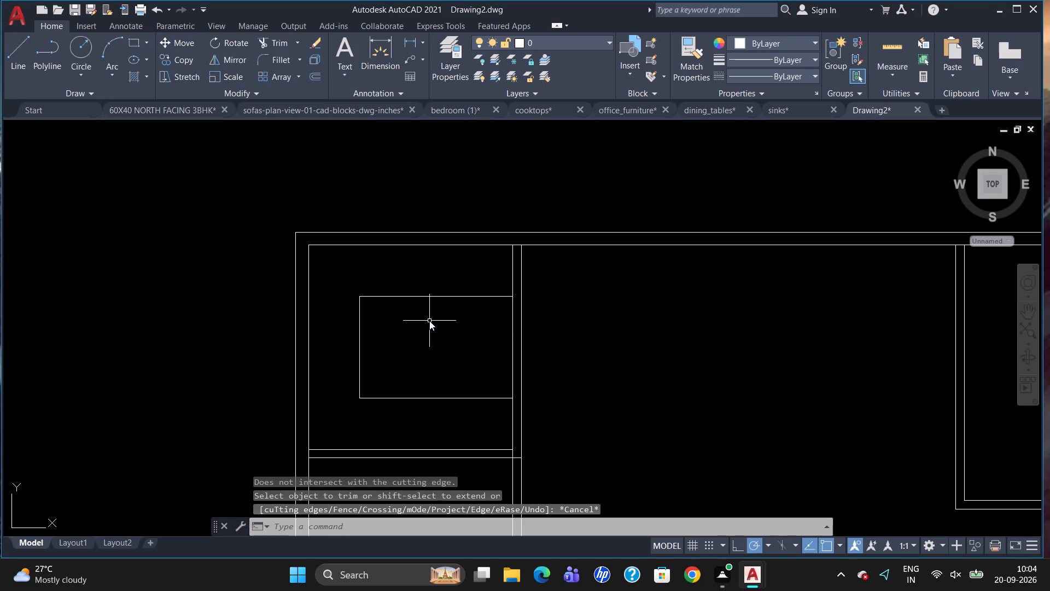
pyautogui.press('Return')
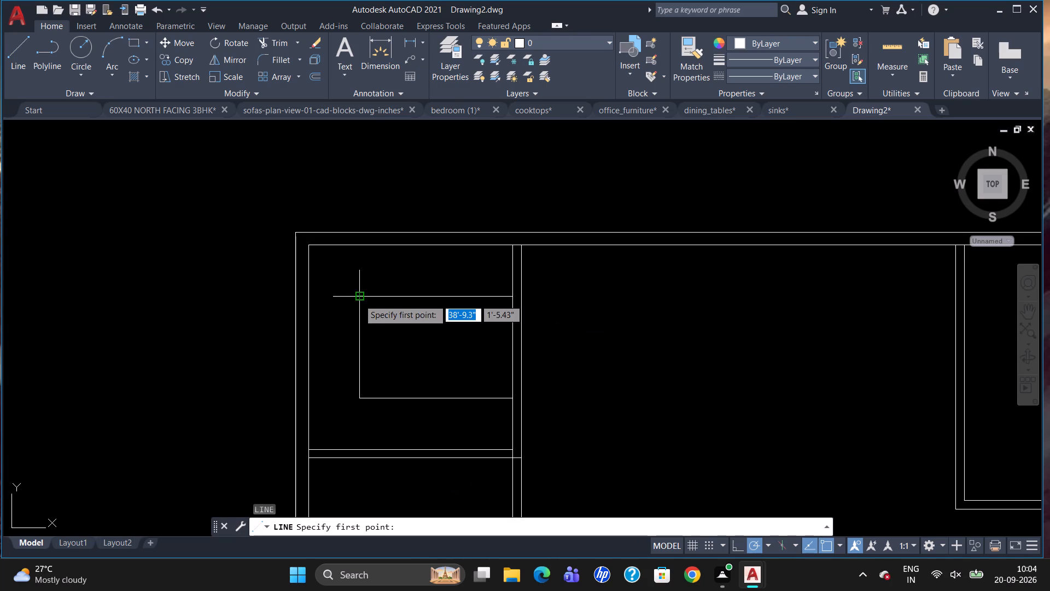
pyautogui.moveTo(450, 396); pyautogui.dragTo(450, 404)
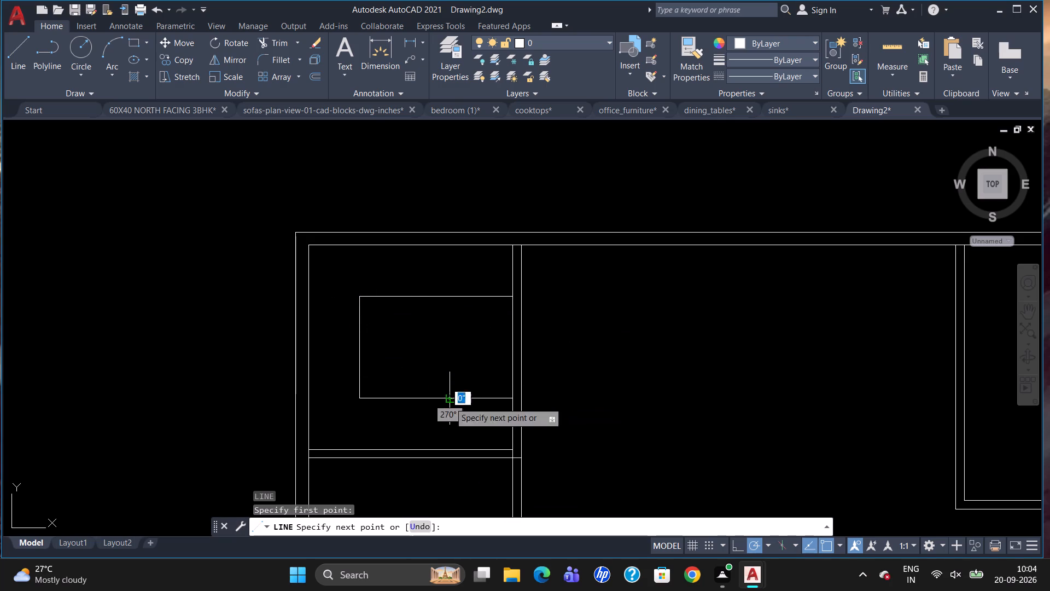
pyautogui.click(449, 453)
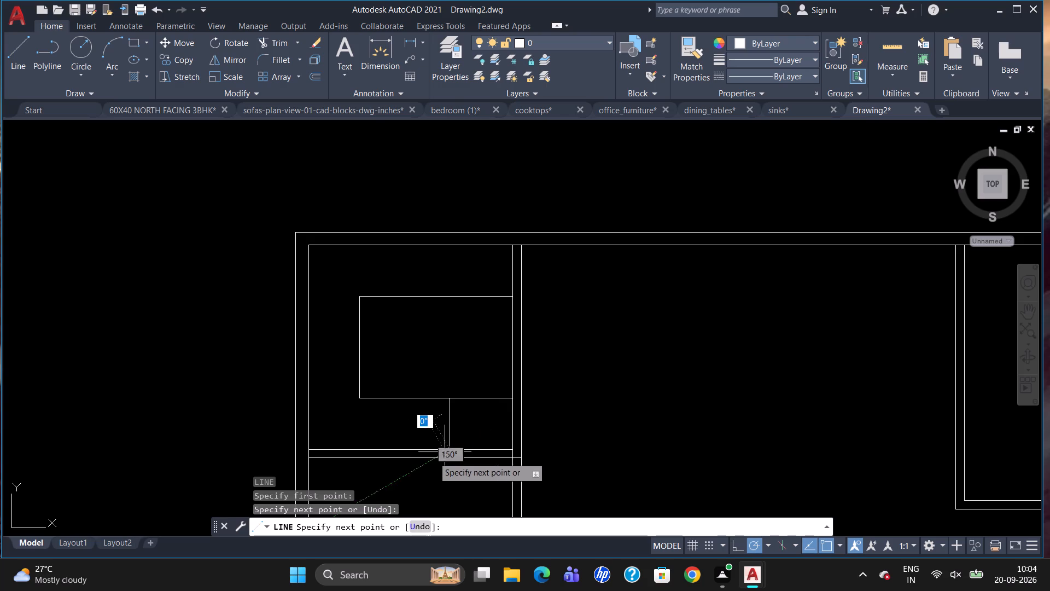
pyautogui.press('Escape')
# Draw a short vertical line from the upper horizontal line up to the top wall, aligned with the short line below.
pyautogui.press('l')
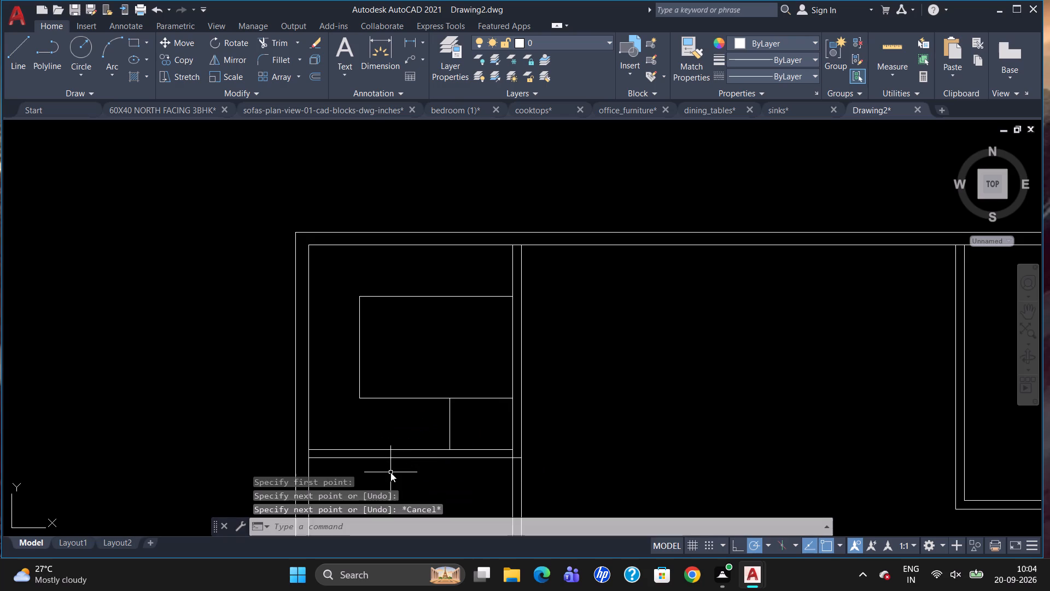
pyautogui.press('Return')
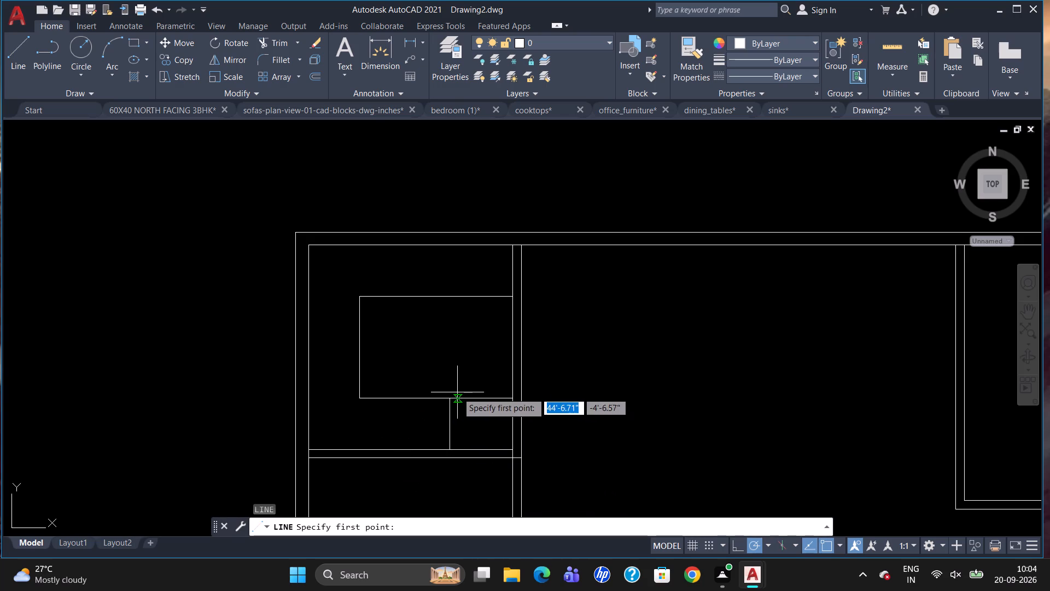
pyautogui.moveTo(450, 294); pyautogui.dragTo(450, 288)
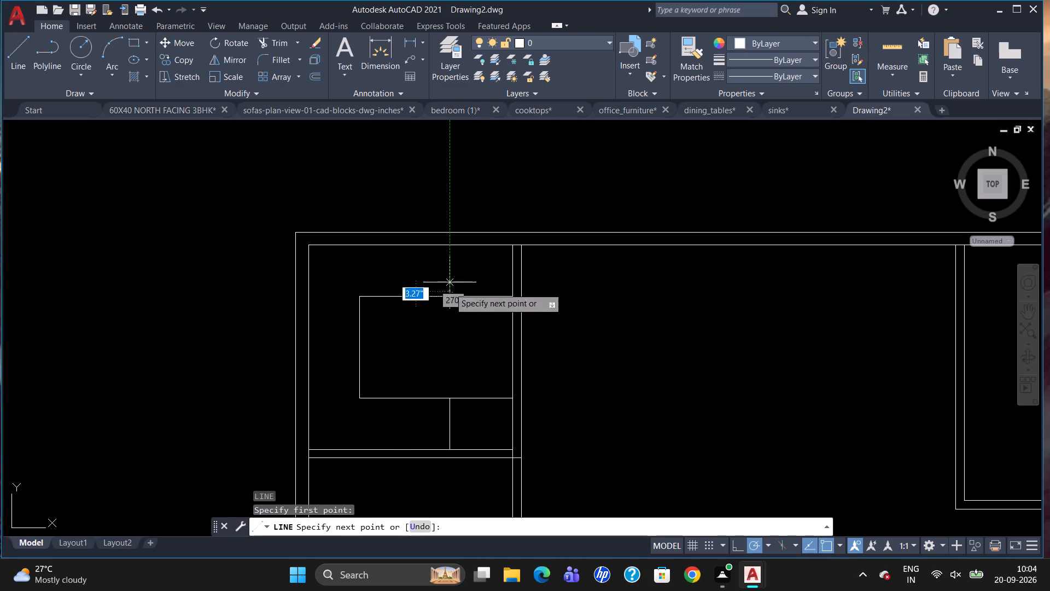
pyautogui.click(448, 251)
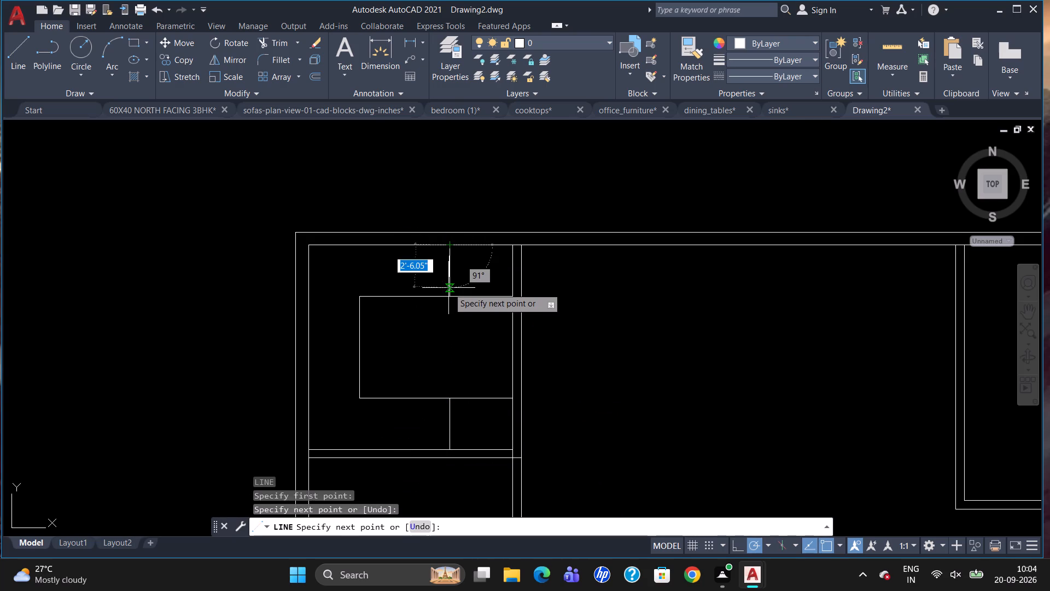
pyautogui.press('Escape')
# Trim the upper and lower horizontal lines between the short vertical lines and the room's right partition.
pyautogui.write('TR')
pyautogui.press('Return')
pyautogui.press('Return')
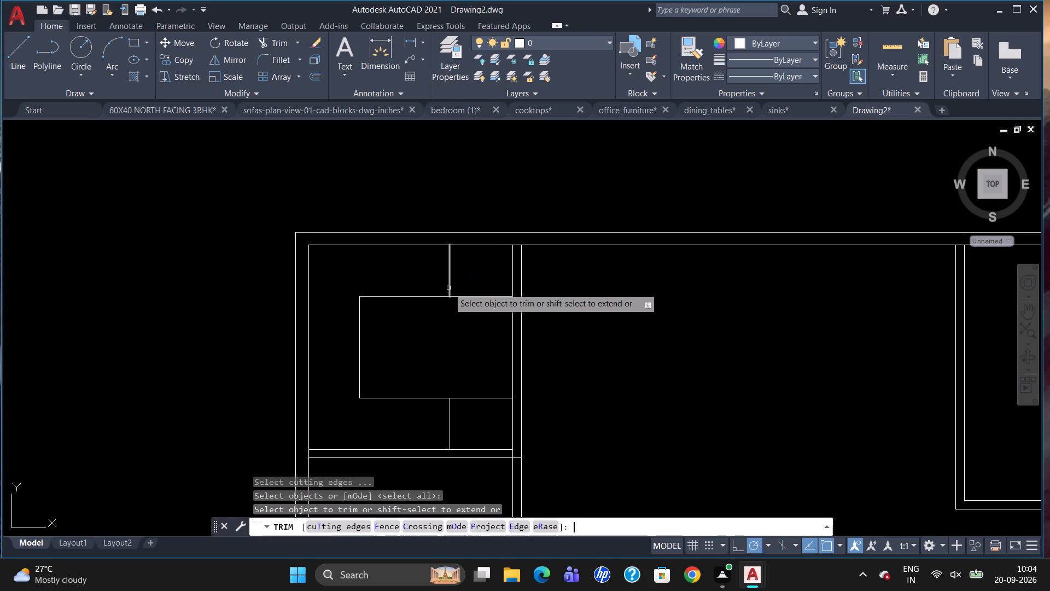
pyautogui.click(470, 295)
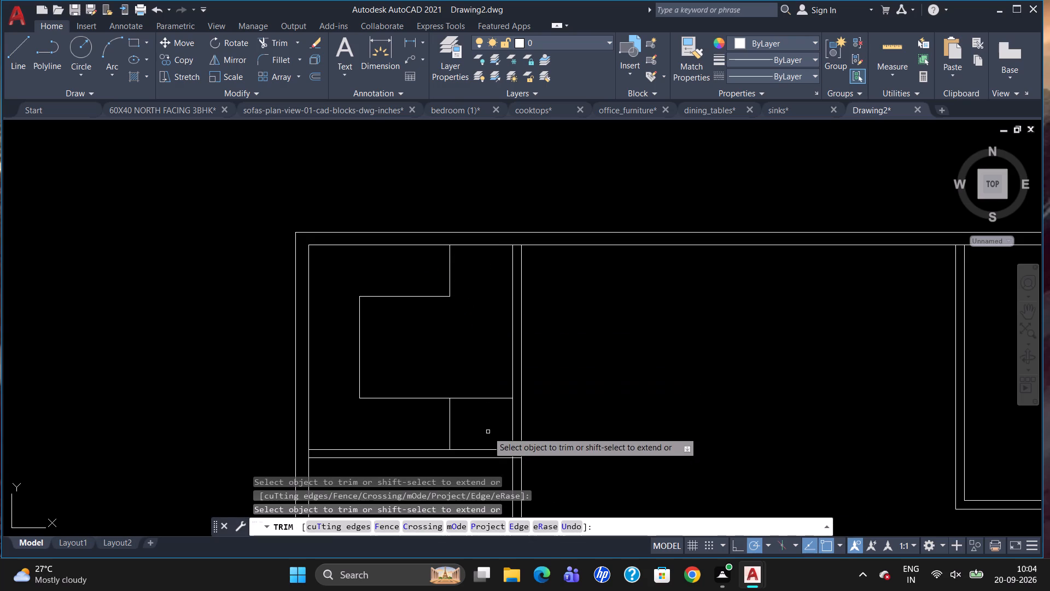
pyautogui.click(475, 397)
pyautogui.scroll(-1, 501, 351)
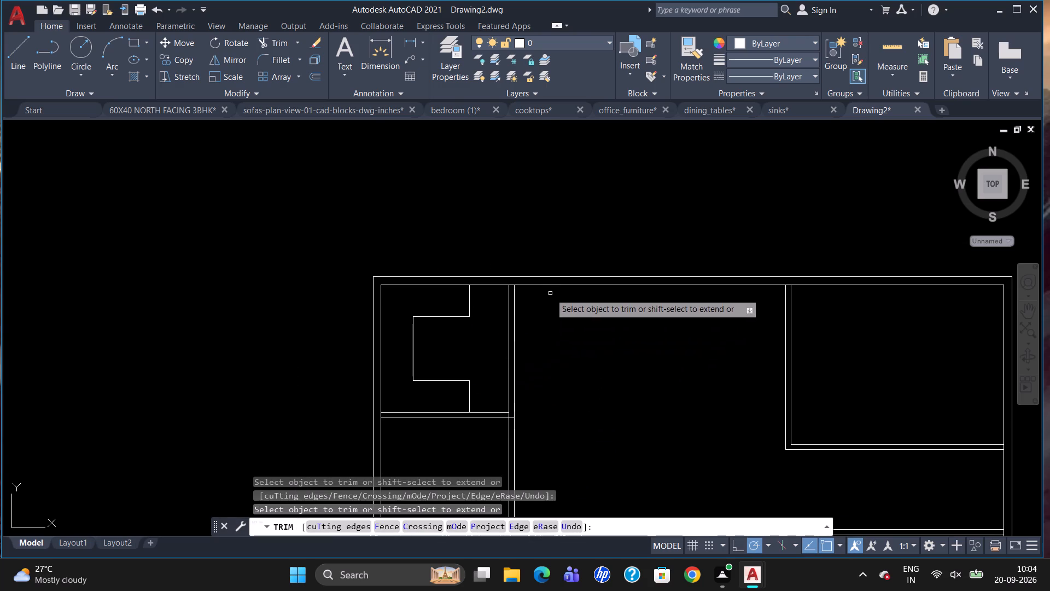
pyautogui.scroll(2, 532, 406)
pyautogui.scroll(-1, 519, 405)
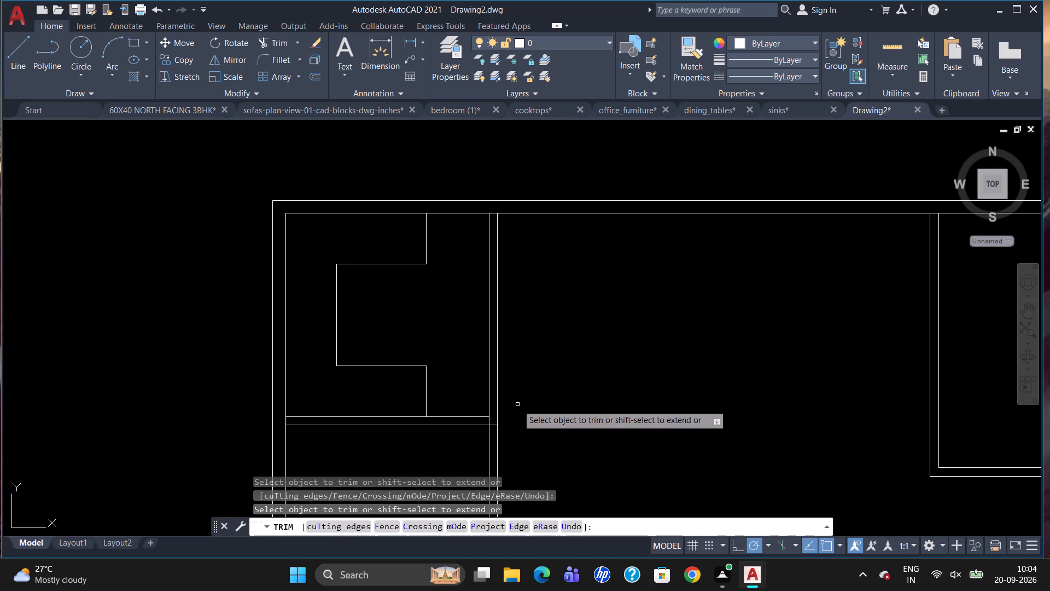
pyautogui.press('Escape')
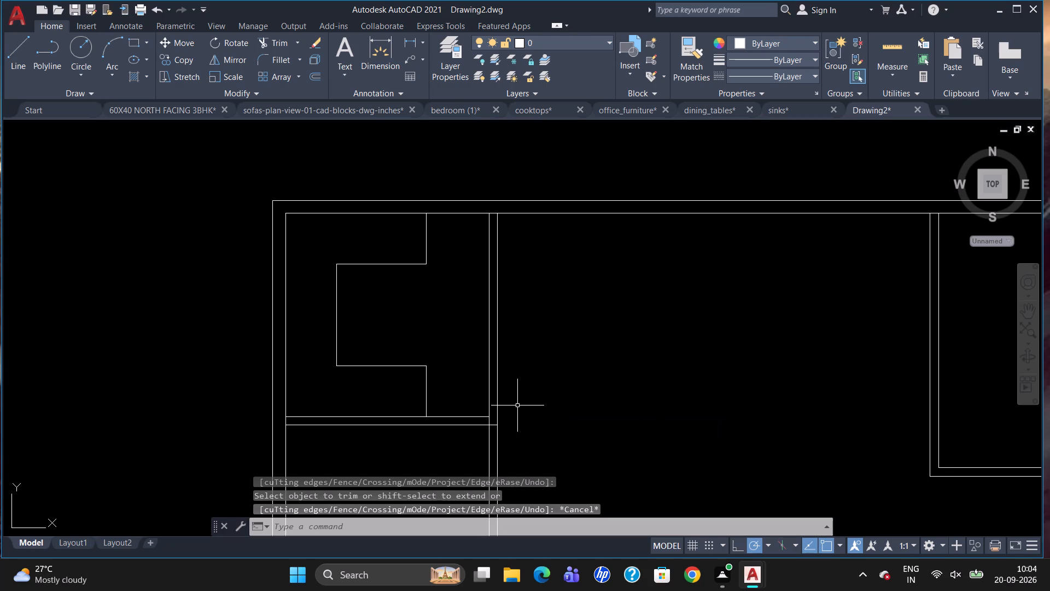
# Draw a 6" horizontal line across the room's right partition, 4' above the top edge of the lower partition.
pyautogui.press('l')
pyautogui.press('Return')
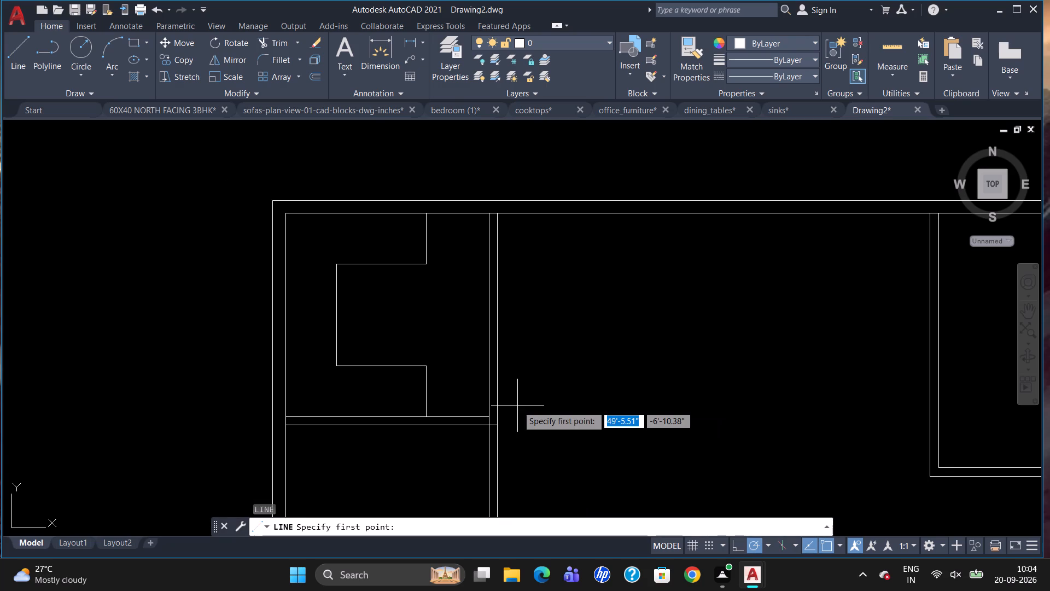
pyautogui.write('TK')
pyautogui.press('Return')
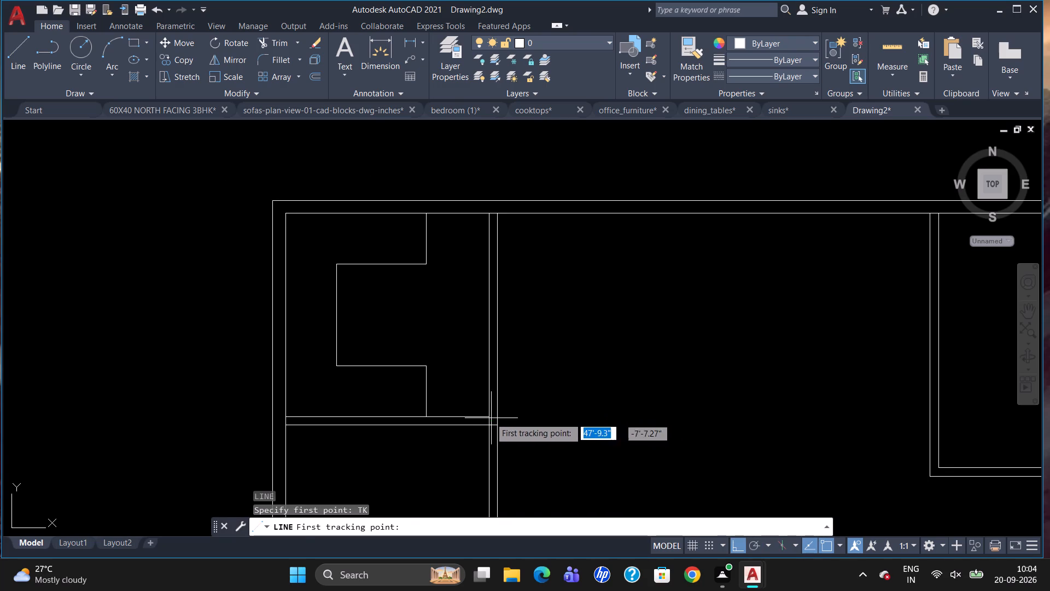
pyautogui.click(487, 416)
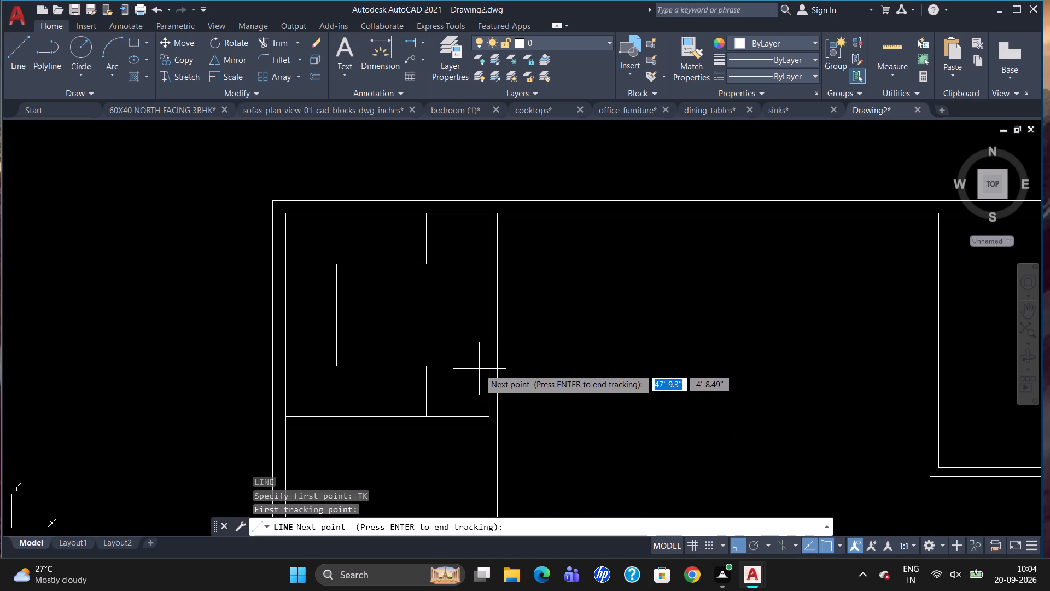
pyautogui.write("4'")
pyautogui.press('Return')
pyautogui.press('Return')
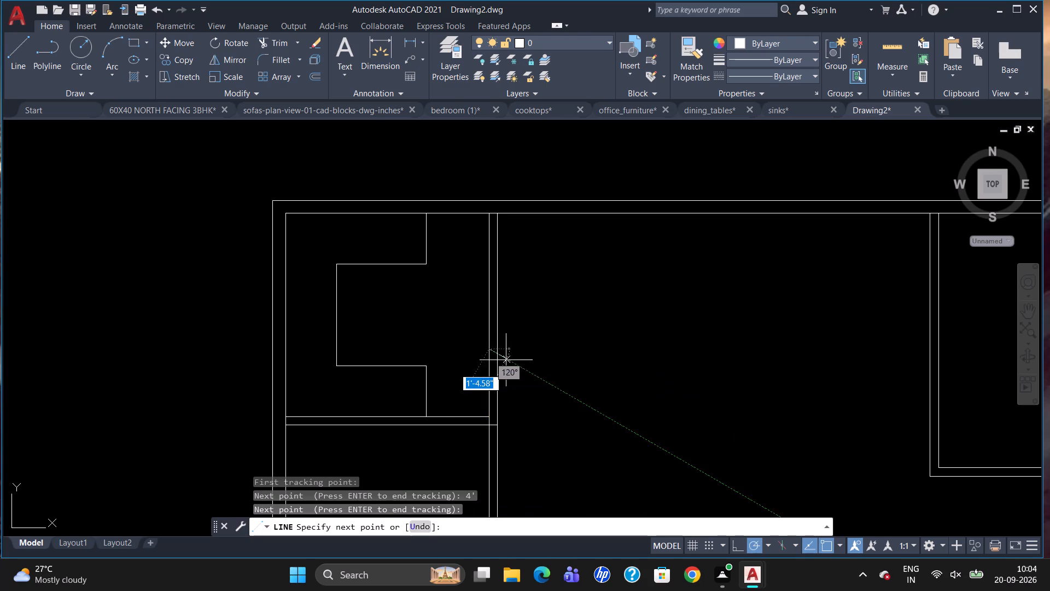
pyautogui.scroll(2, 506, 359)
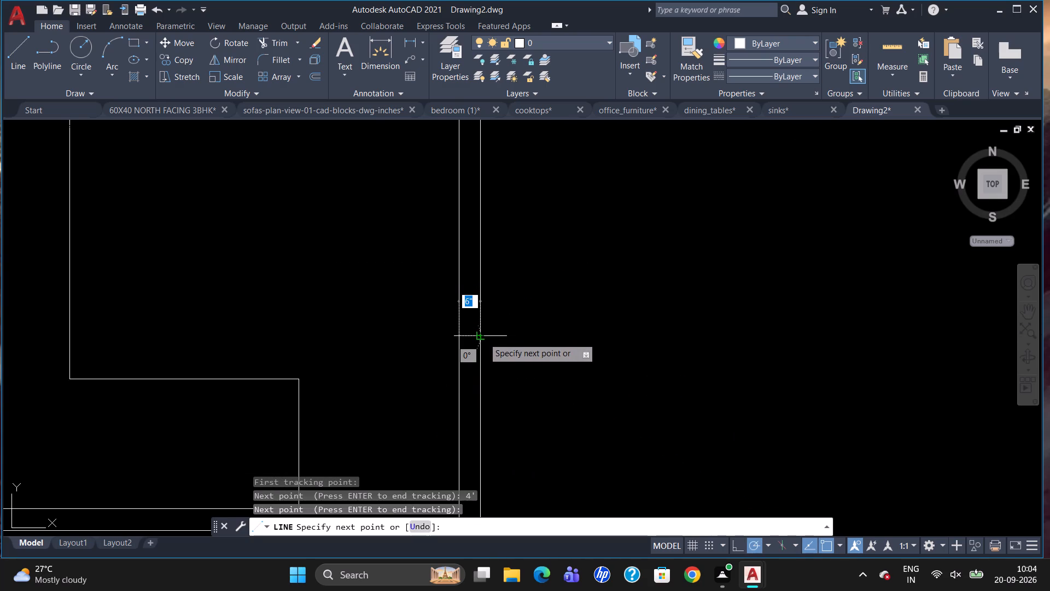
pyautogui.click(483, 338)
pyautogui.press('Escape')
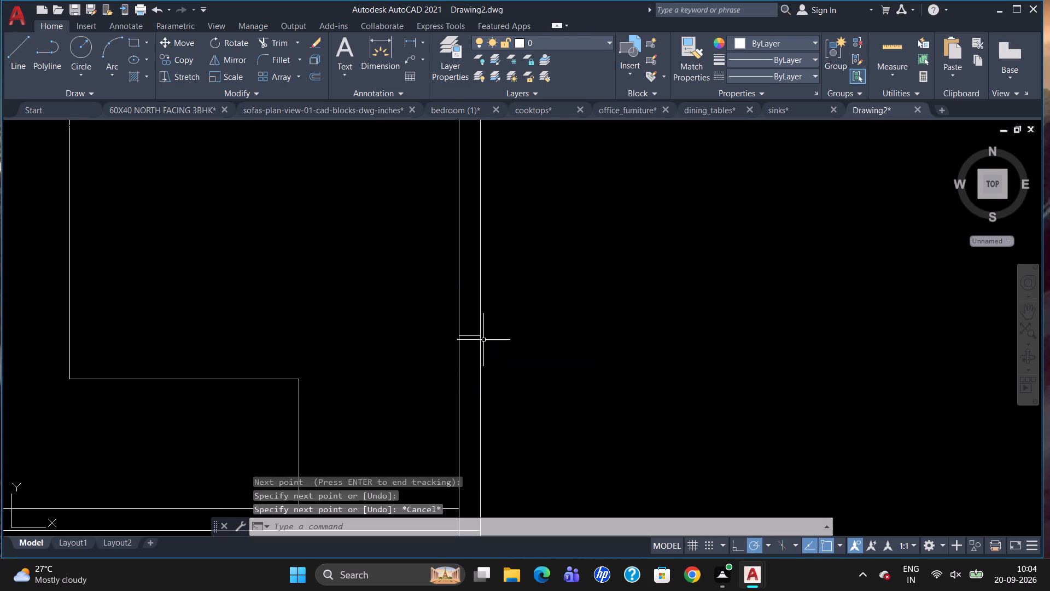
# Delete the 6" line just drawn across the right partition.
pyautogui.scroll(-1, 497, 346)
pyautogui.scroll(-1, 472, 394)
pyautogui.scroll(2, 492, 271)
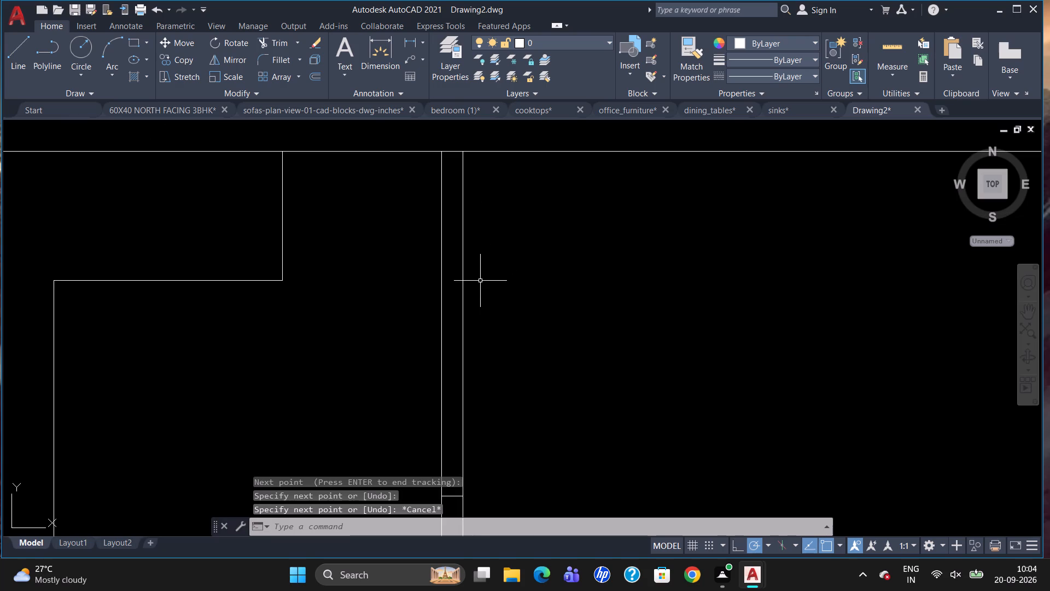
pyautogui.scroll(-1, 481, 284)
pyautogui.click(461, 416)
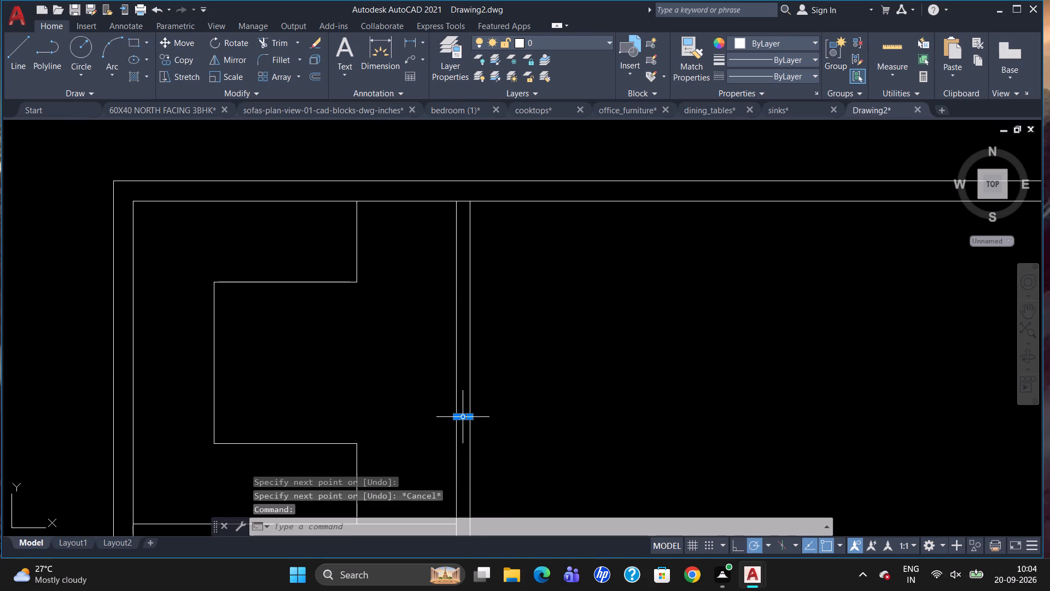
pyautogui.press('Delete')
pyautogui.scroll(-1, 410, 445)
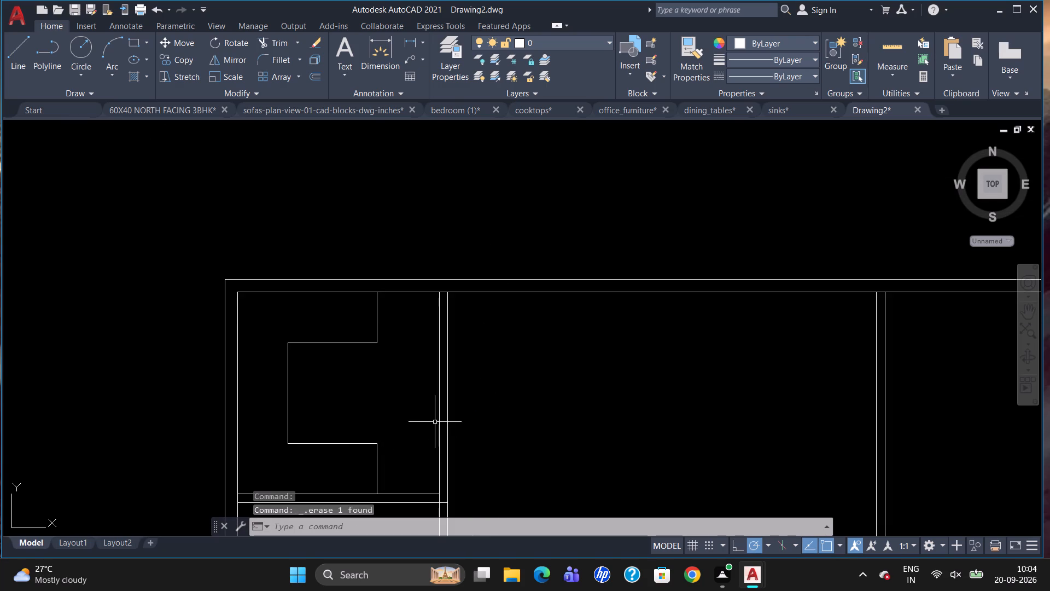
# Draw a 6" horizontal line across the room's right partition, 3' above the top edge of the lower partition.
pyautogui.press('l')
pyautogui.press('Return')
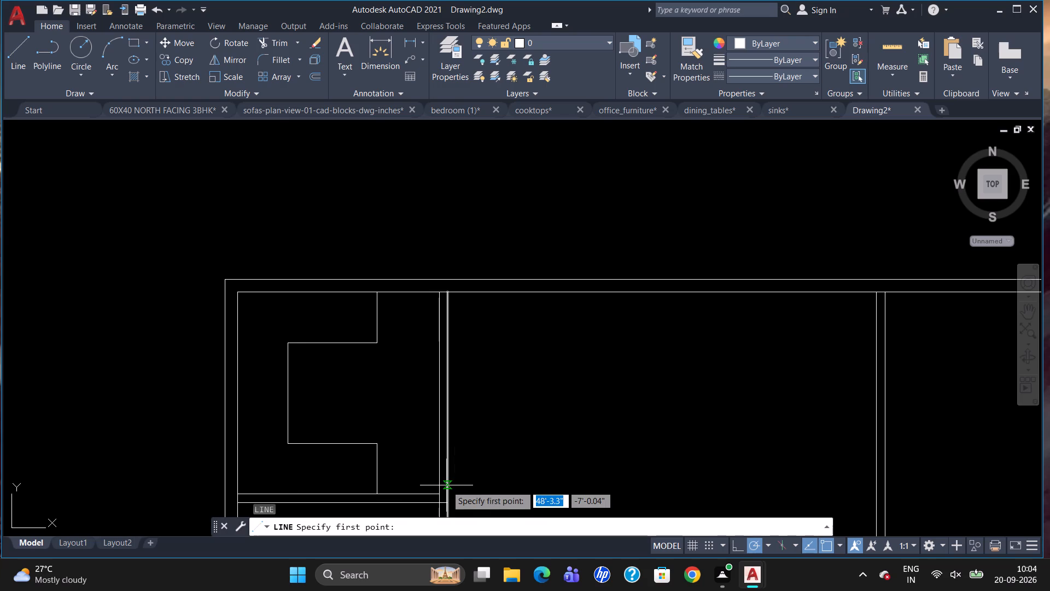
pyautogui.press('y')
pyautogui.press('BackSpace')
pyautogui.write('TK')
pyautogui.press('Return')
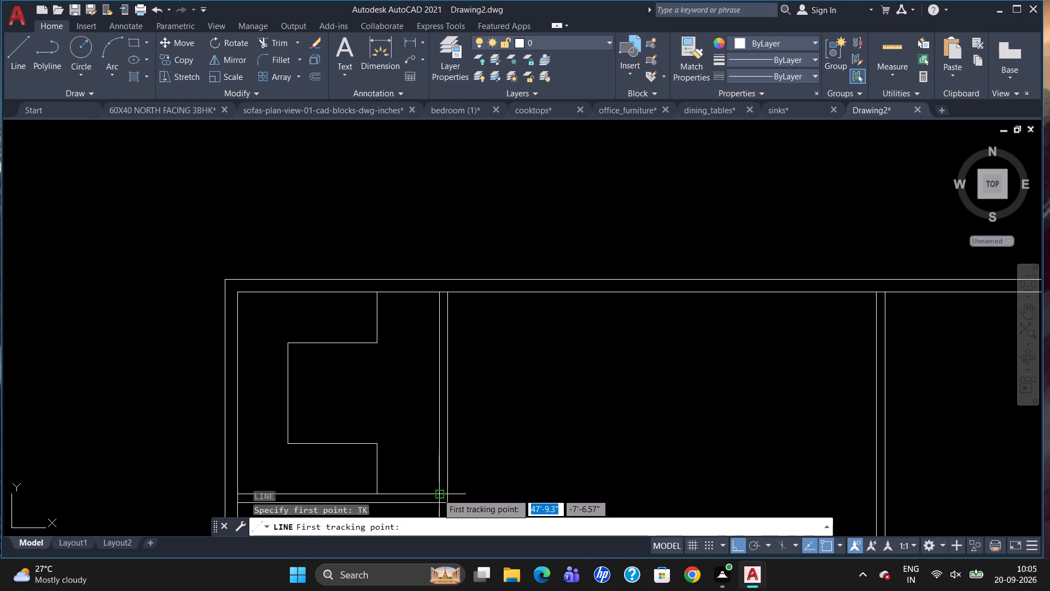
pyautogui.moveTo(437, 493); pyautogui.dragTo(434, 486)
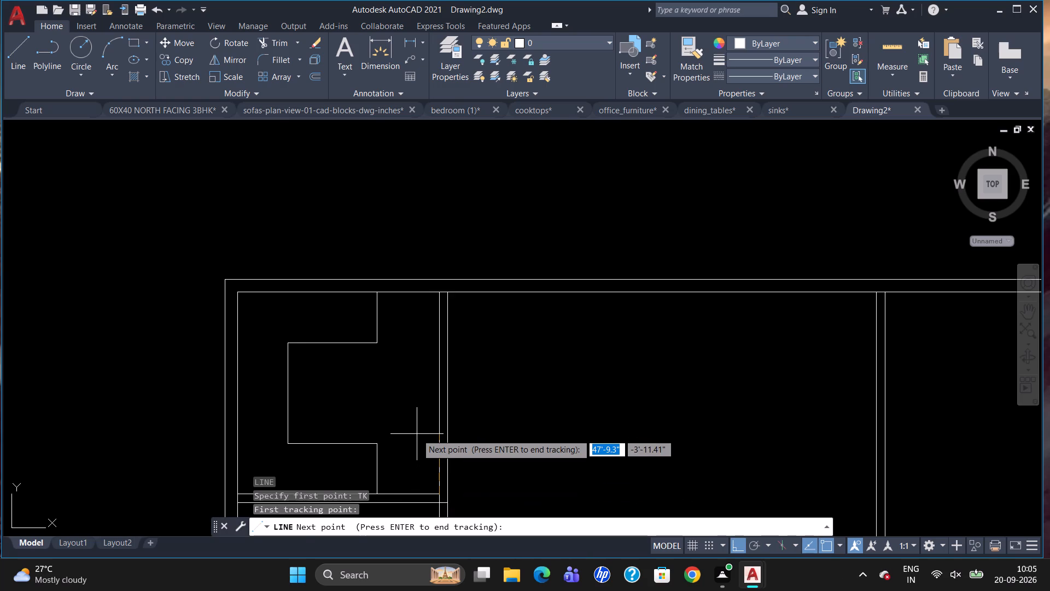
pyautogui.write("3'")
pyautogui.press('Return')
pyautogui.press('Return')
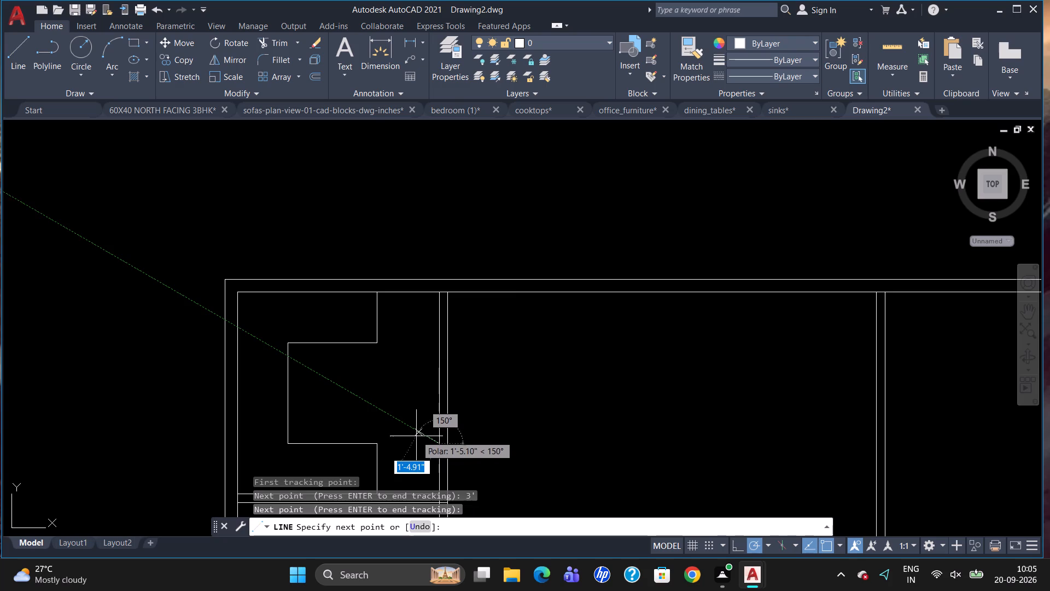
pyautogui.scroll(2, 446, 440)
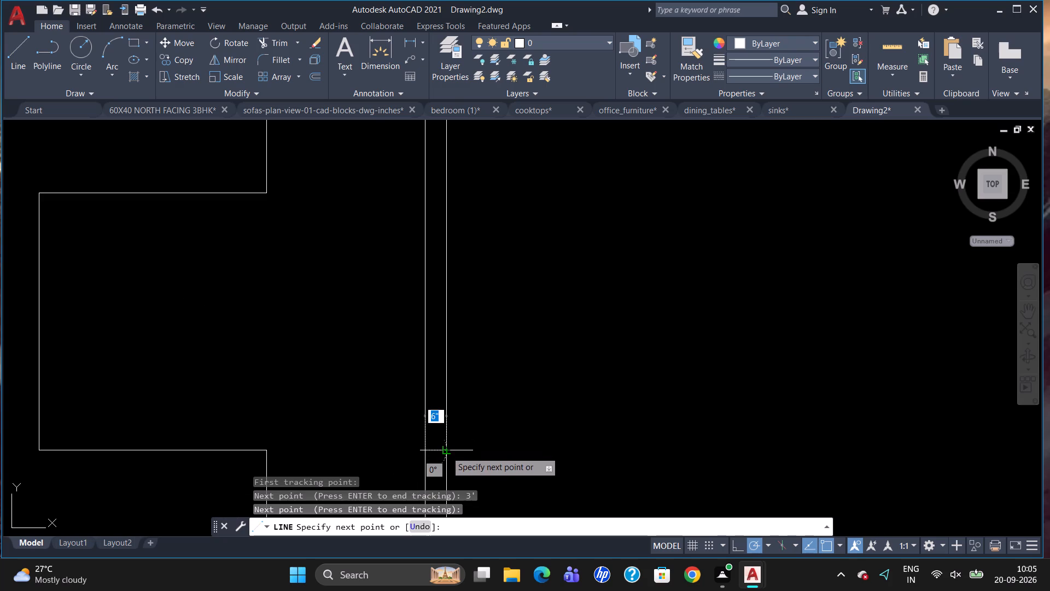
pyautogui.click(448, 447)
pyautogui.press('Escape')
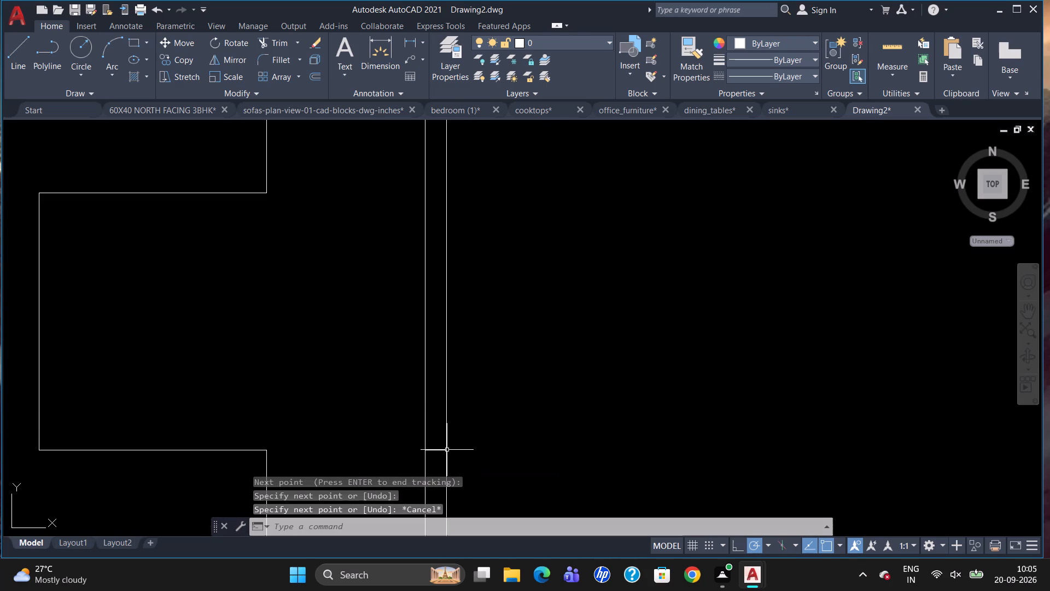
# Offset the short line across the right partition 4' upward.
pyautogui.press('o')
pyautogui.press('Return')
pyautogui.write("4'")
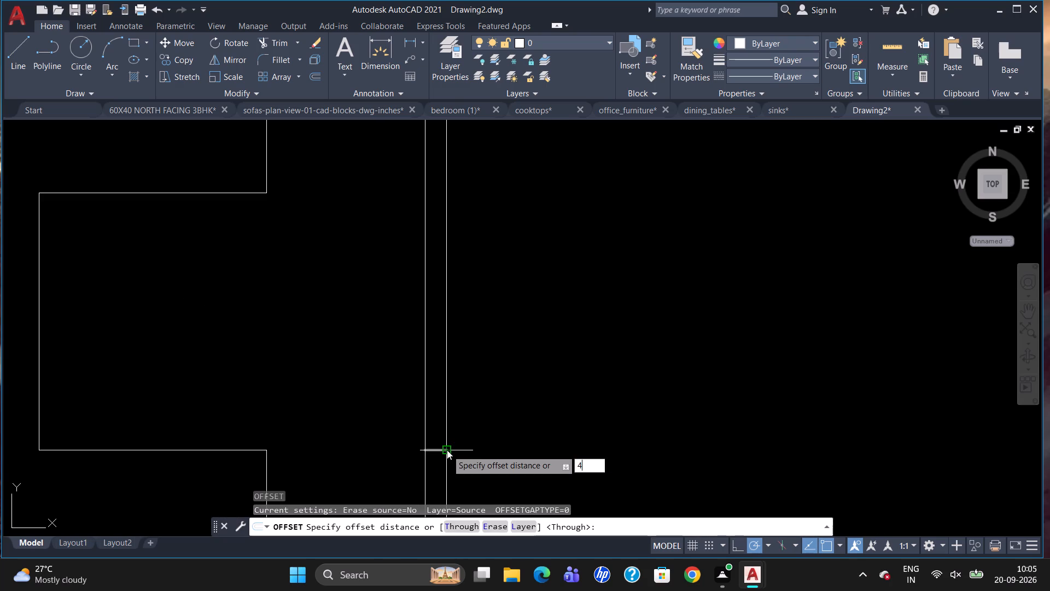
pyautogui.press('Return')
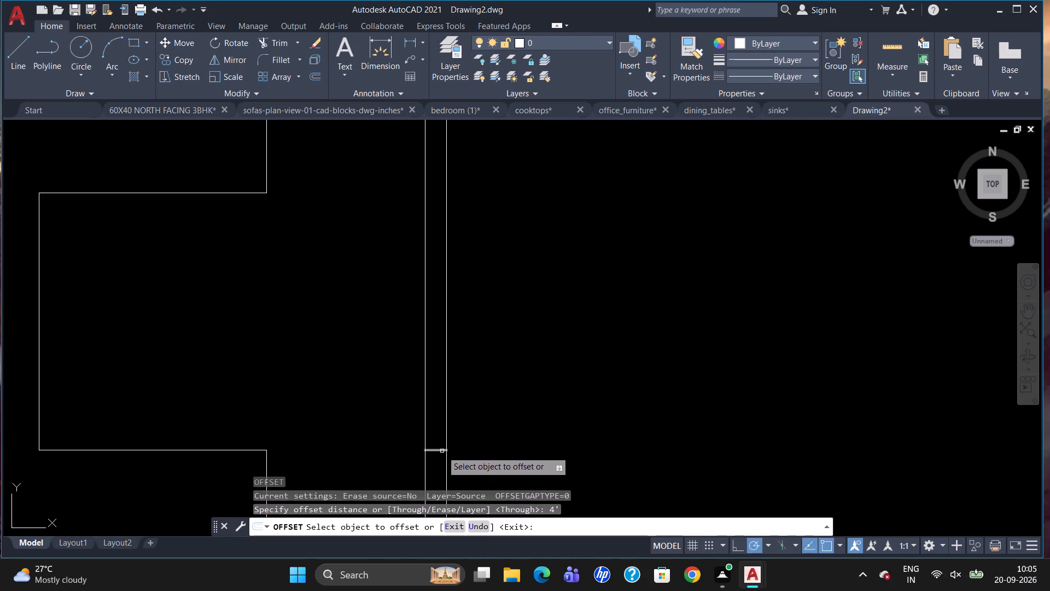
pyautogui.moveTo(442, 451); pyautogui.dragTo(440, 445)
pyautogui.click(436, 373)
pyautogui.scroll(-1, 463, 360)
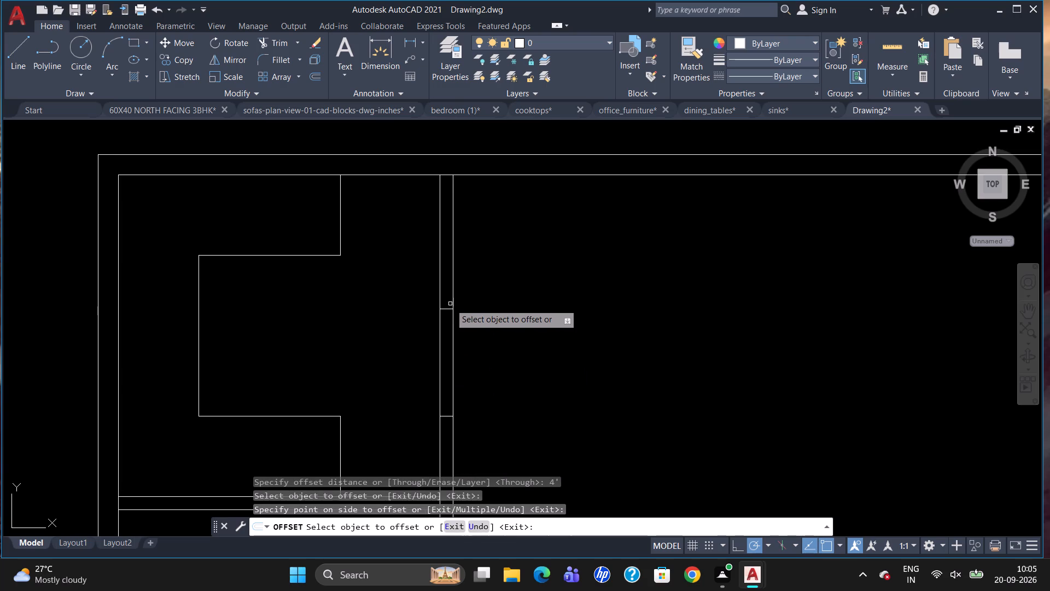
# Offset the upper of the two short cross lines another 2' upward.
pyautogui.scroll(1, 450, 302)
pyautogui.click(448, 312)
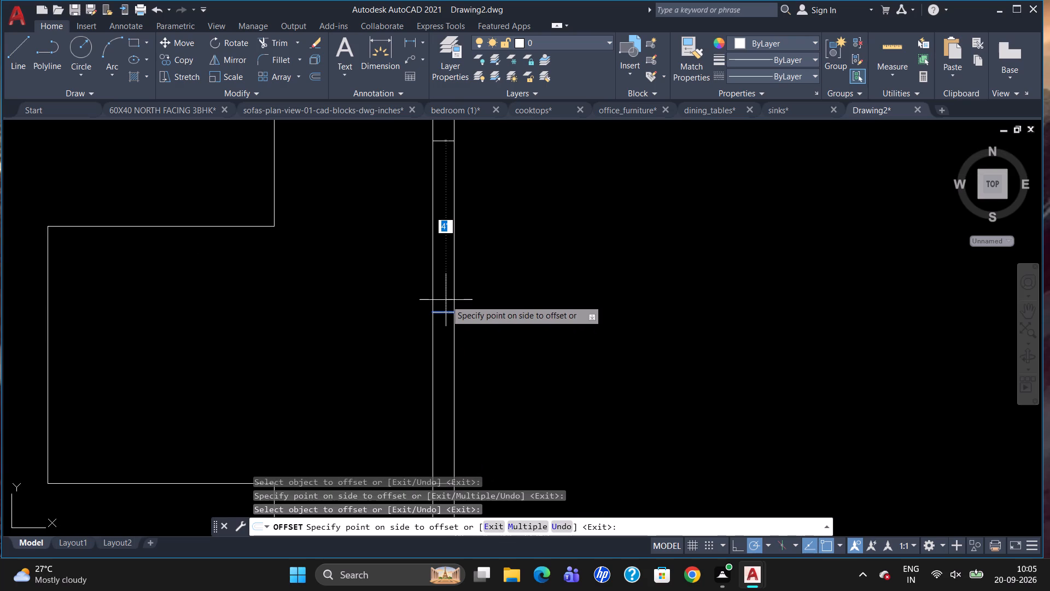
pyautogui.write("2'")
pyautogui.press('Return')
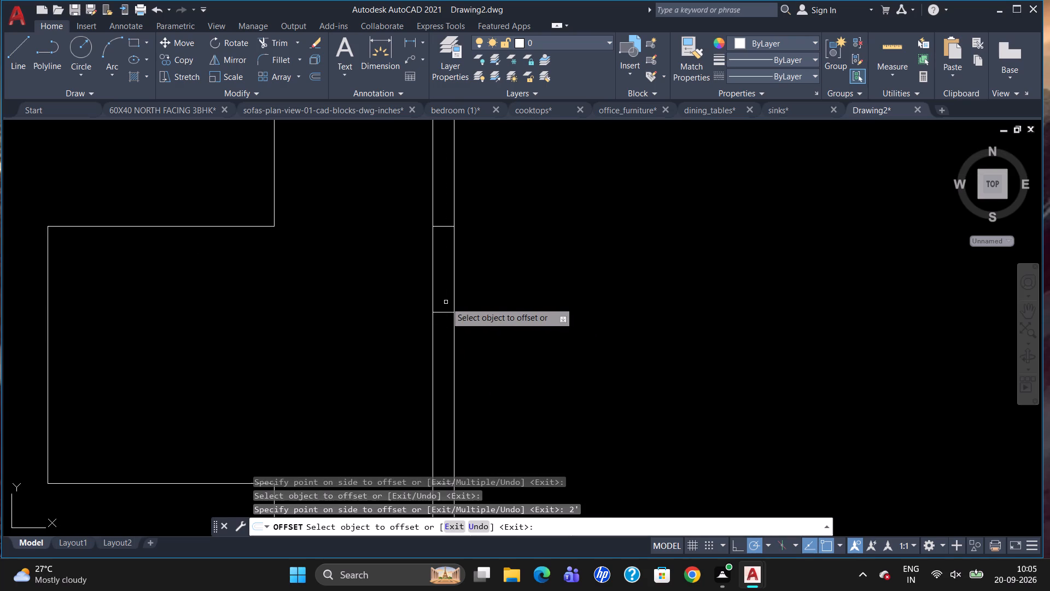
pyautogui.press('Escape')
pyautogui.scroll(-2, 451, 304)
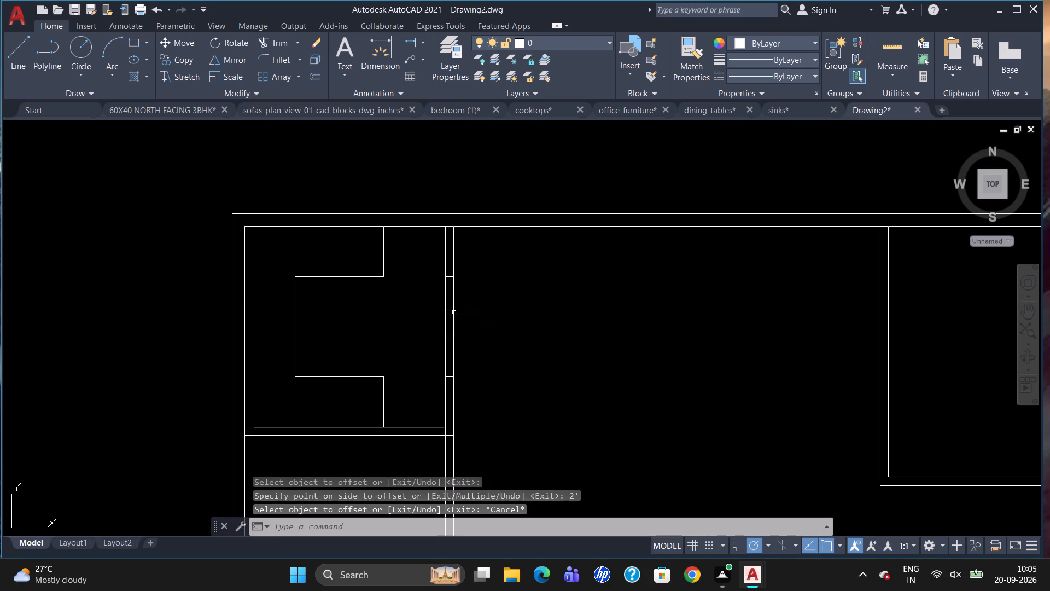
# Trim the right partition's room-side line between the top and middle cross lines.
pyautogui.write('TR')
pyautogui.press('Return')
pyautogui.press('Return')
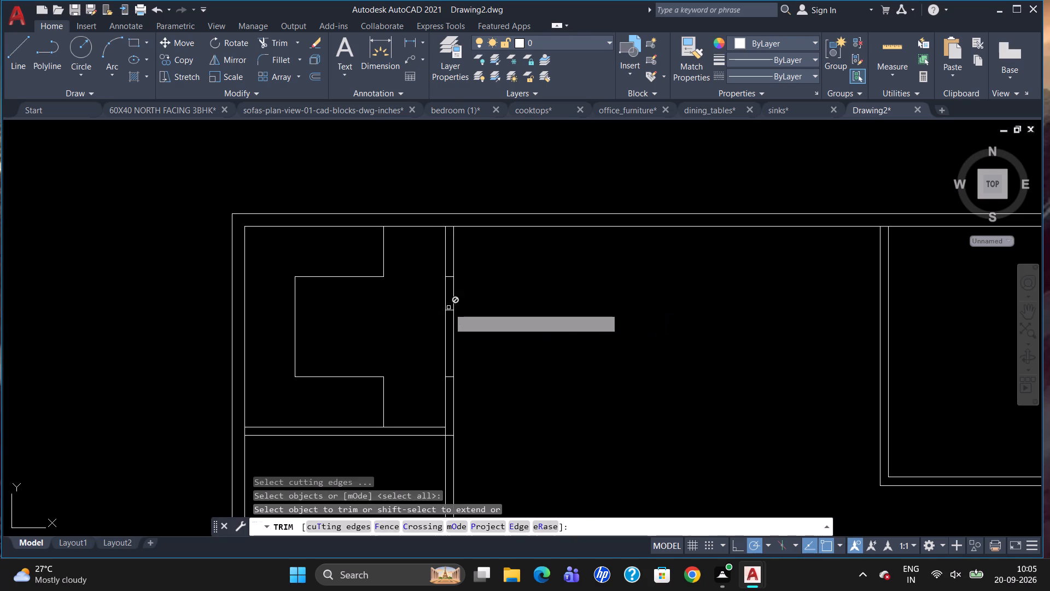
pyautogui.moveTo(444, 295); pyautogui.dragTo(444, 315)
pyautogui.click(442, 332)
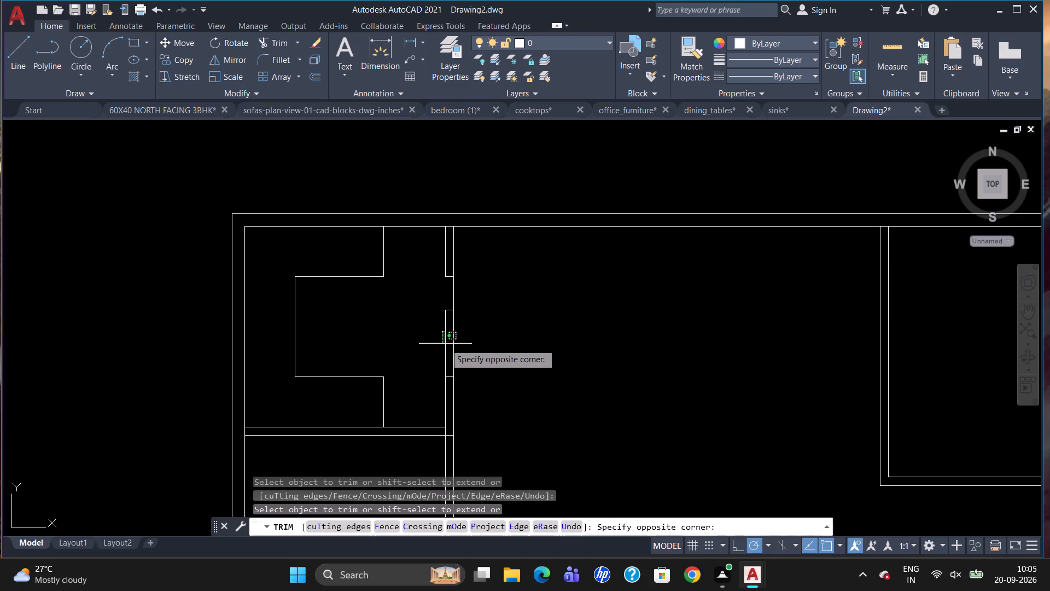
pyautogui.click(445, 344)
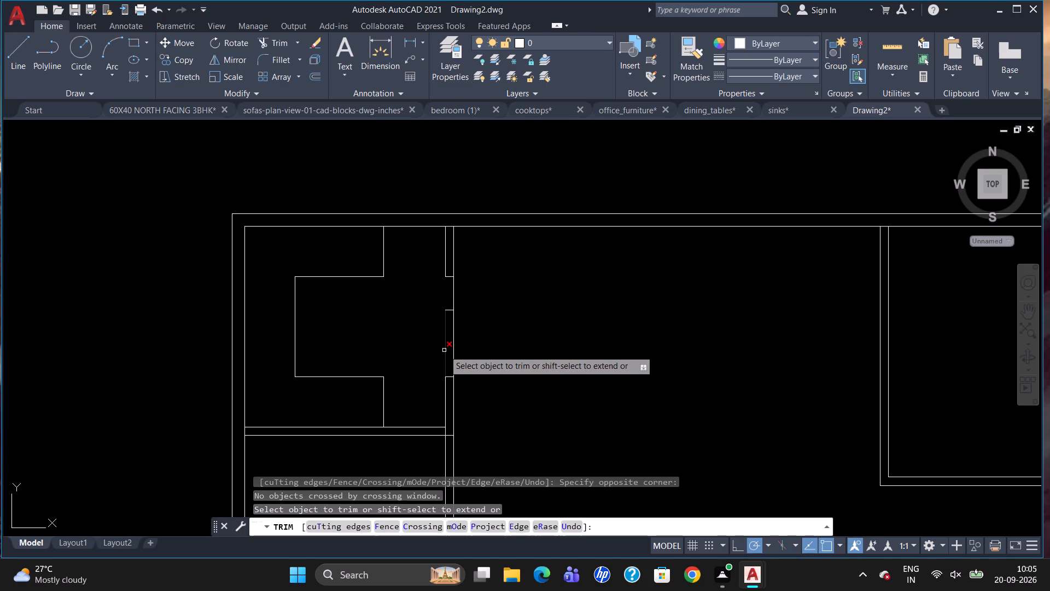
pyautogui.press('Escape')
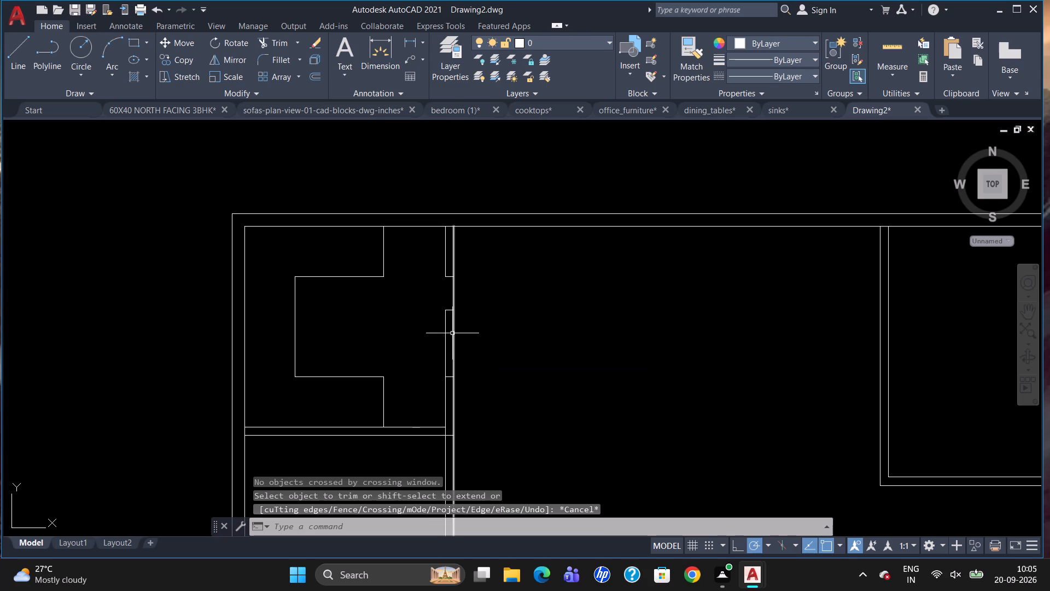
# Delete the middle cross line in the right partition.
pyautogui.click(445, 308)
pyautogui.click(447, 311)
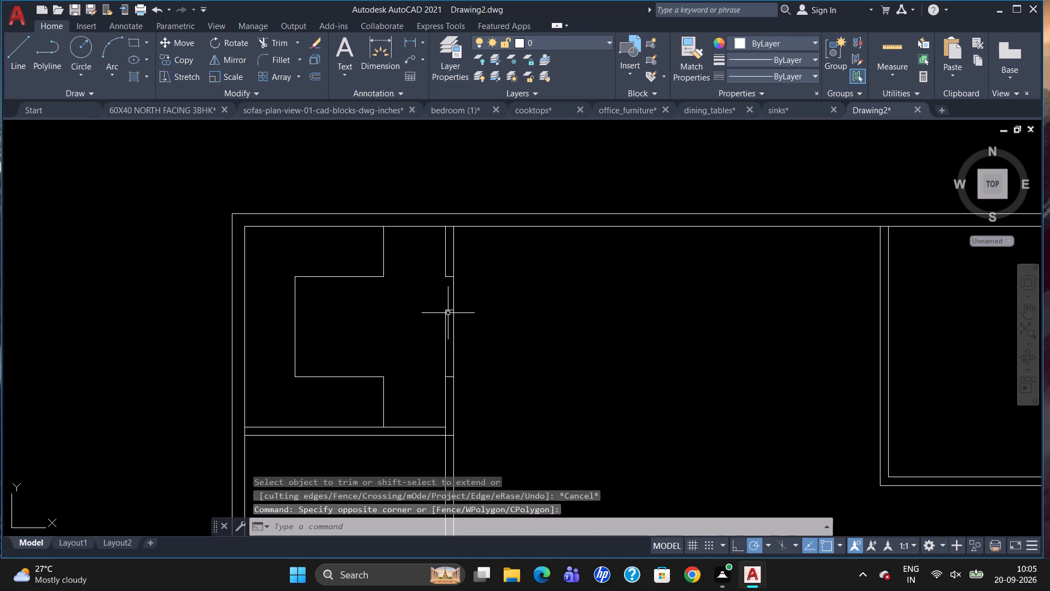
pyautogui.click(448, 312)
pyautogui.click(450, 309)
pyautogui.scroll(3, 448, 311)
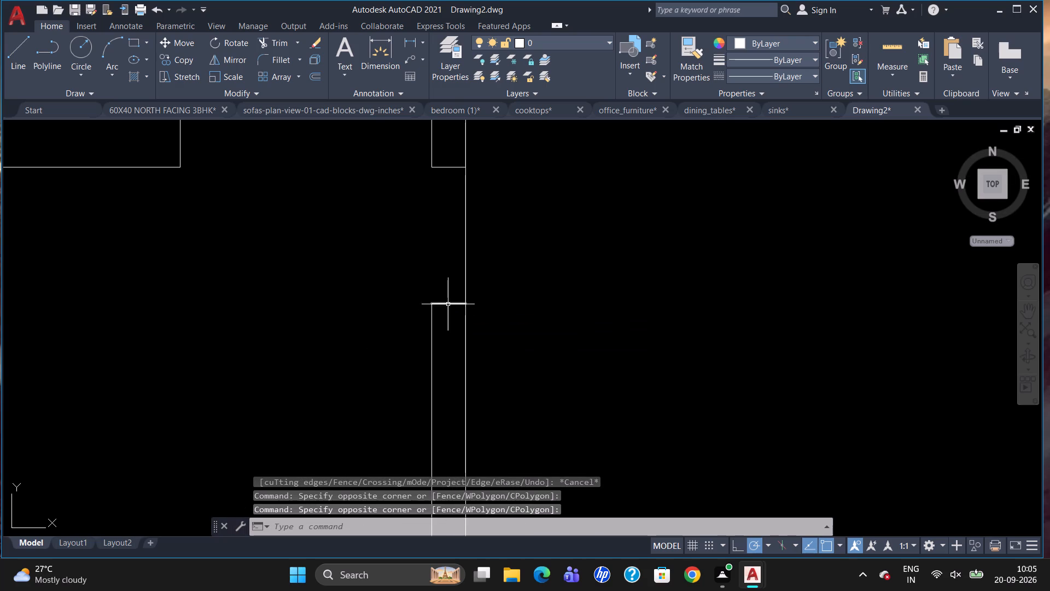
pyautogui.moveTo(448, 304); pyautogui.dragTo(447, 309)
pyautogui.press('Delete')
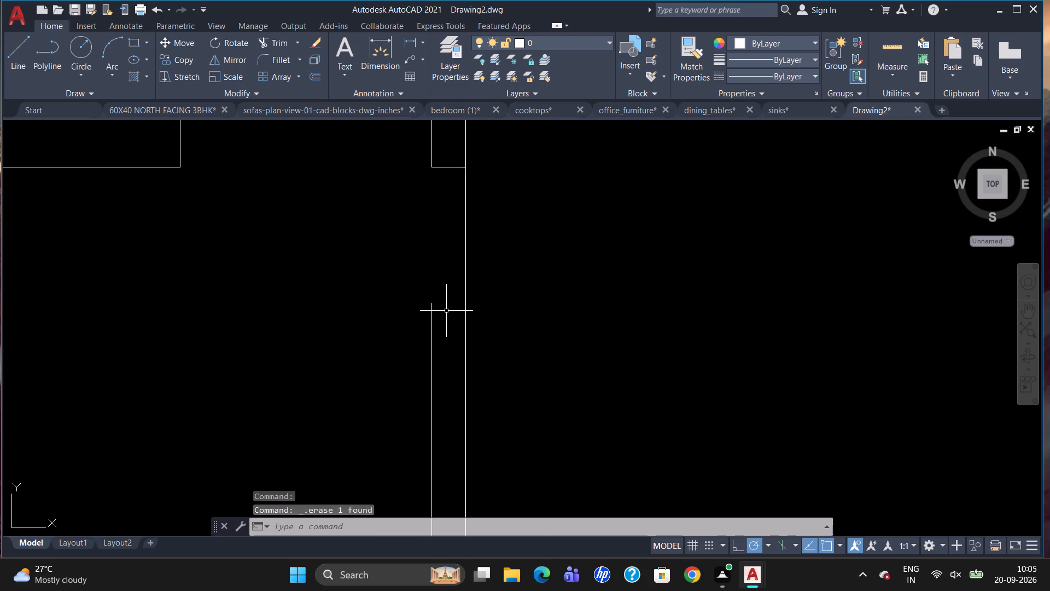
# Trim the remaining room-side line of the right partition between its two short cross lines.
pyautogui.scroll(-2, 440, 328)
pyautogui.write('TR')
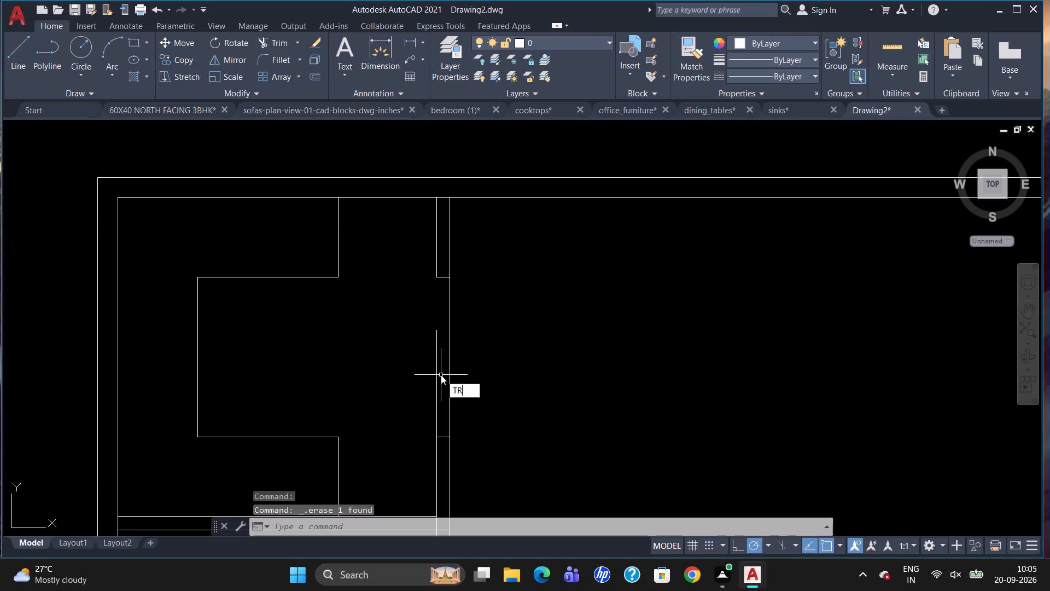
pyautogui.press('Return')
pyautogui.press('Return')
pyautogui.click(437, 387)
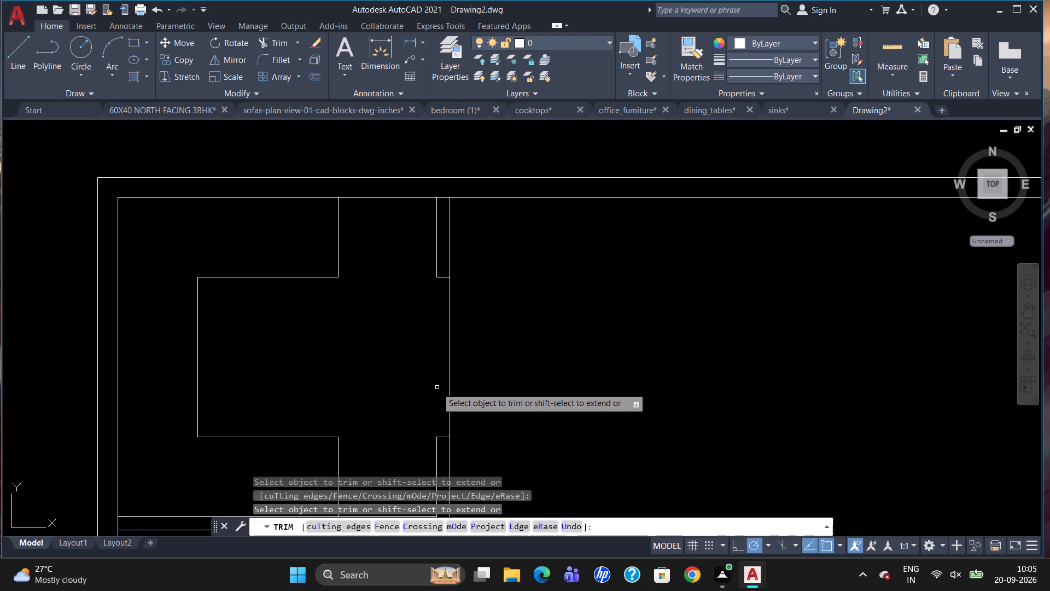
pyautogui.scroll(-2, 401, 365)
pyautogui.scroll(-1, 488, 343)
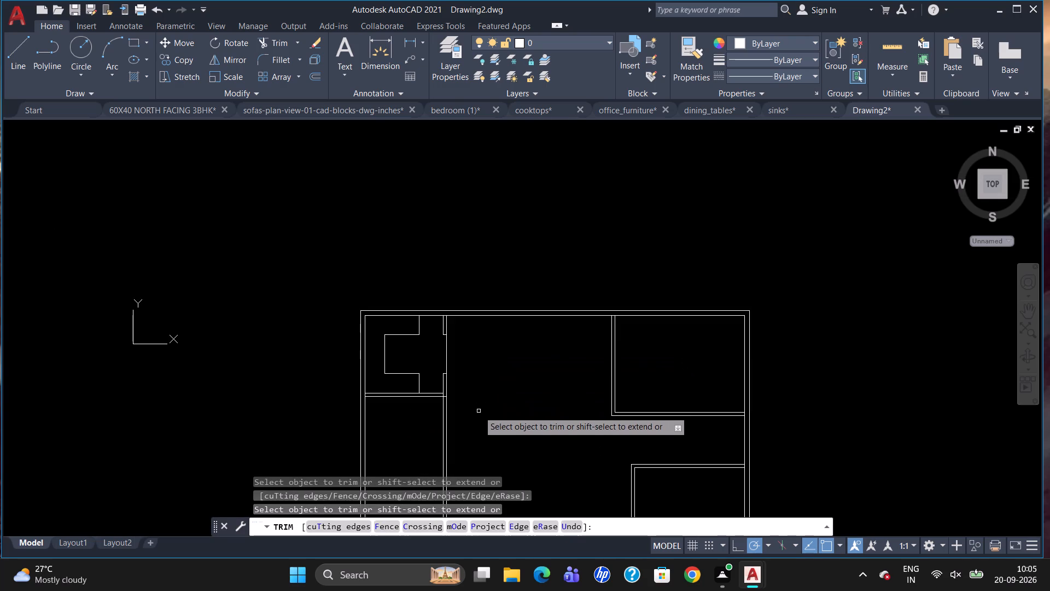
pyautogui.press('Escape')
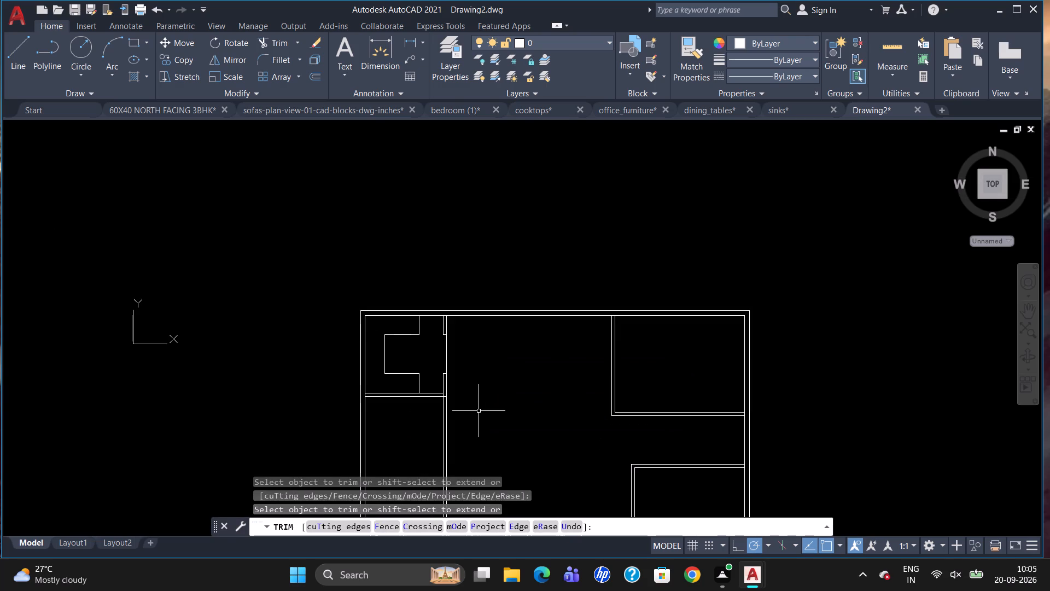
# Trim away both lines of the vertical partition running from below the upper-left room to the bottom outer wall.
pyautogui.scroll(-2, 392, 83)
pyautogui.scroll(-1, 495, 219)
pyautogui.scroll(1, 482, 398)
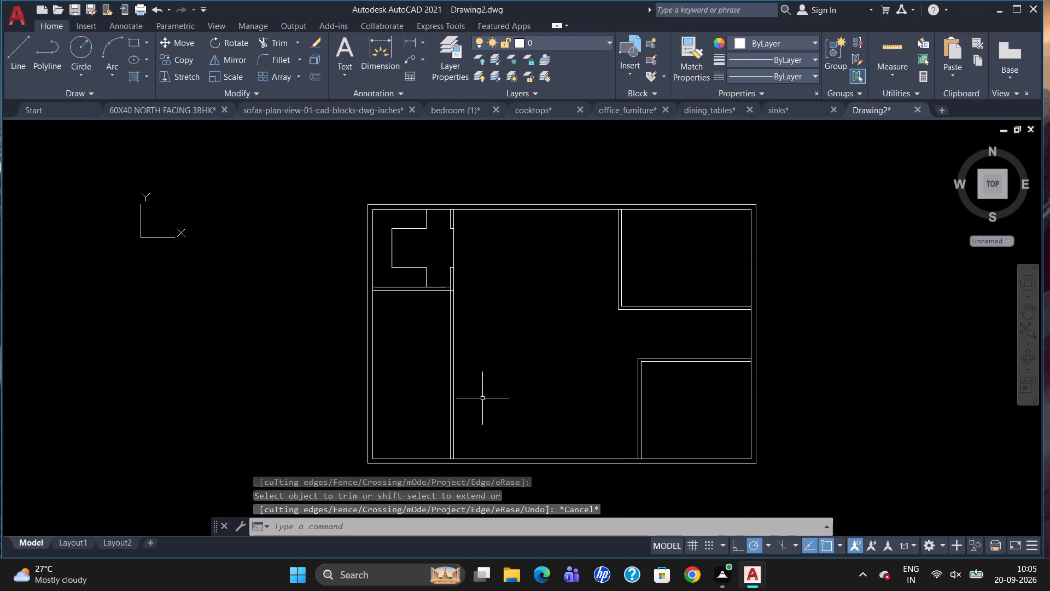
pyautogui.scroll(1, 339, 280)
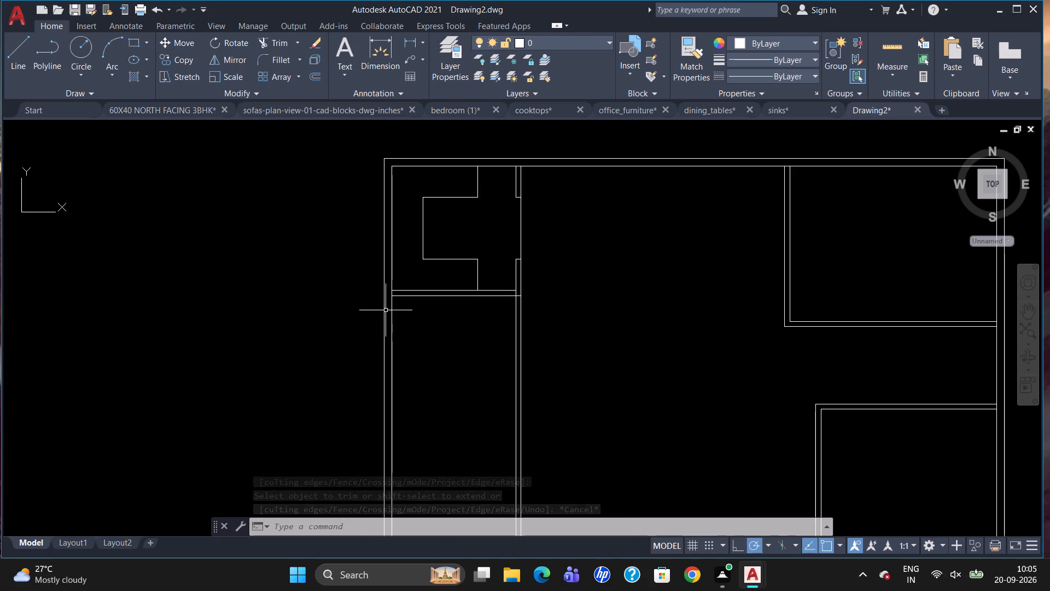
pyautogui.scroll(-1, 427, 218)
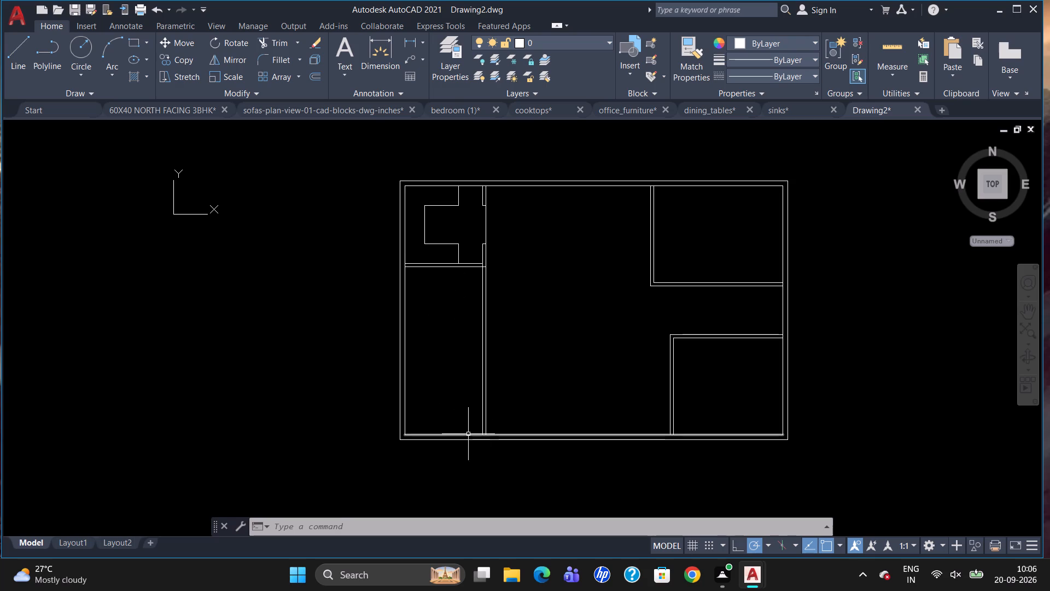
pyautogui.scroll(2, 487, 417)
pyautogui.scroll(-2, 498, 434)
pyautogui.scroll(1, 515, 354)
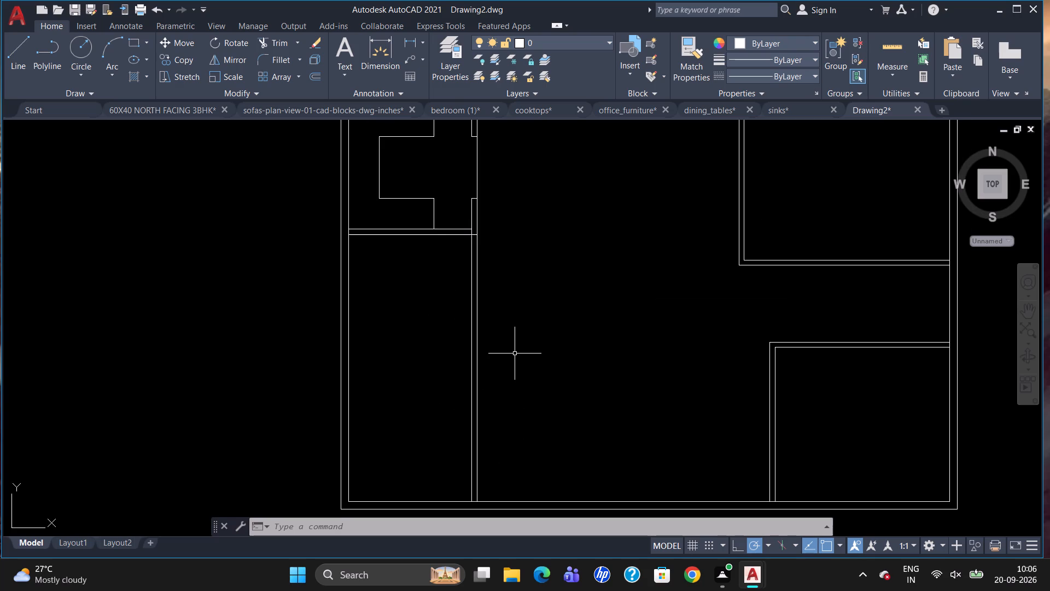
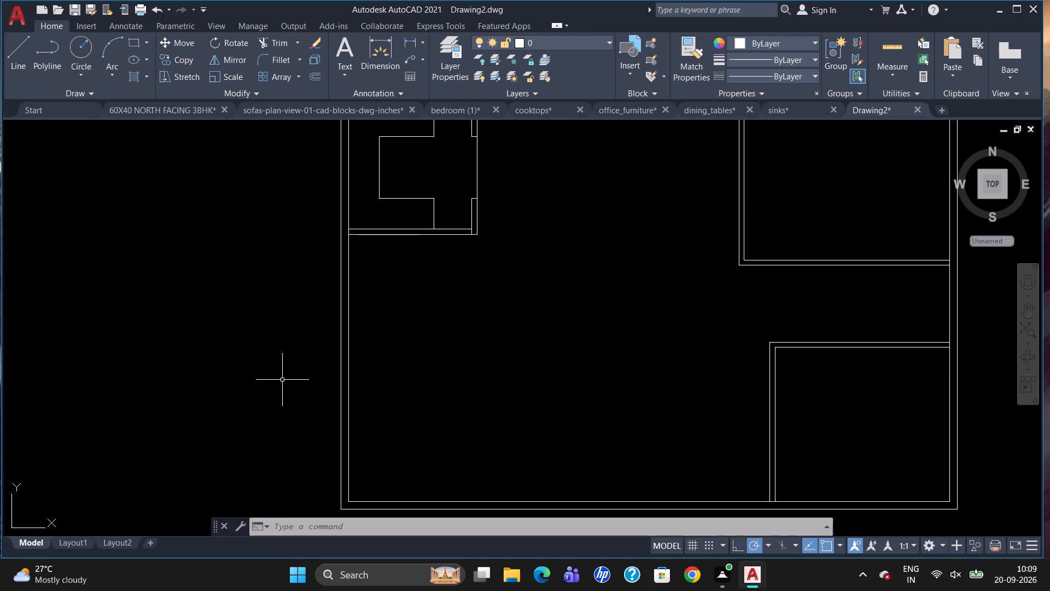
# Draw the lower-left room's outline from 15' along the bottom wall's inner face from the inner corner, 15' up, then across to the left wall.
pyautogui.scroll(-2, 488, 273)
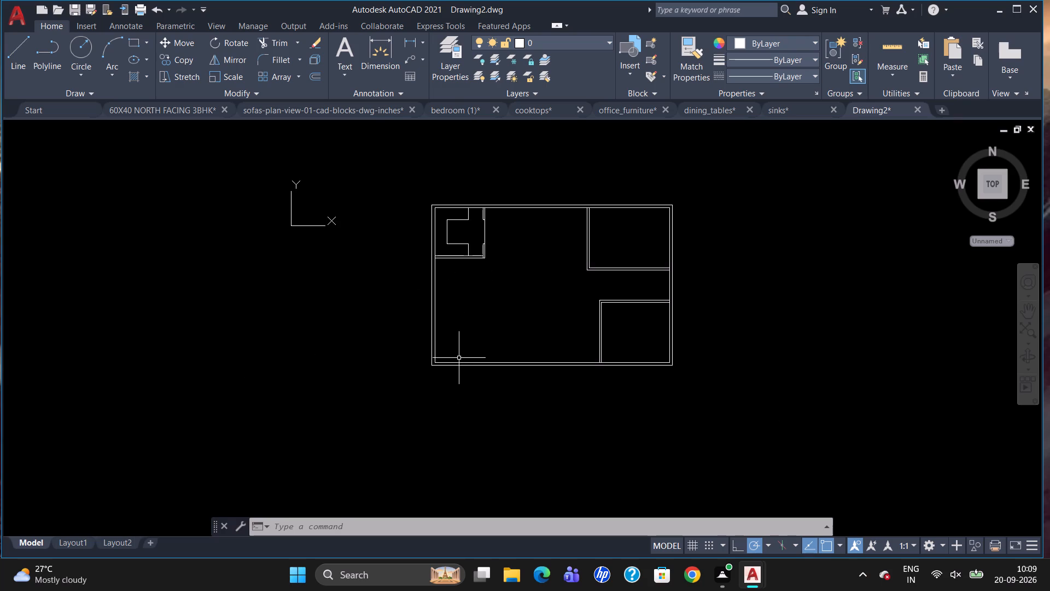
pyautogui.scroll(2, 459, 356)
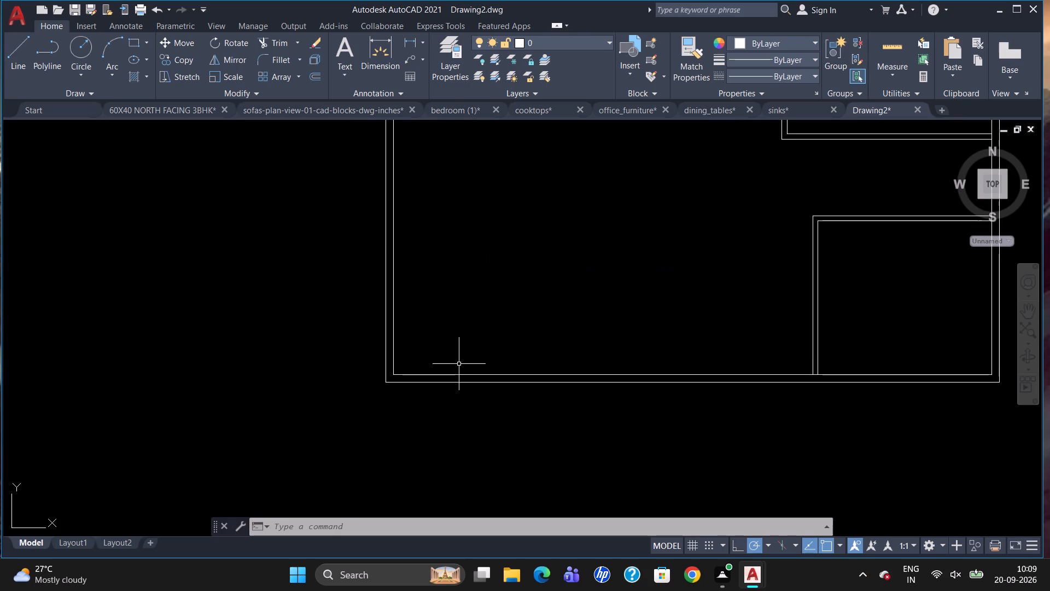
pyautogui.press('l')
pyautogui.press('Return')
pyautogui.press('y')
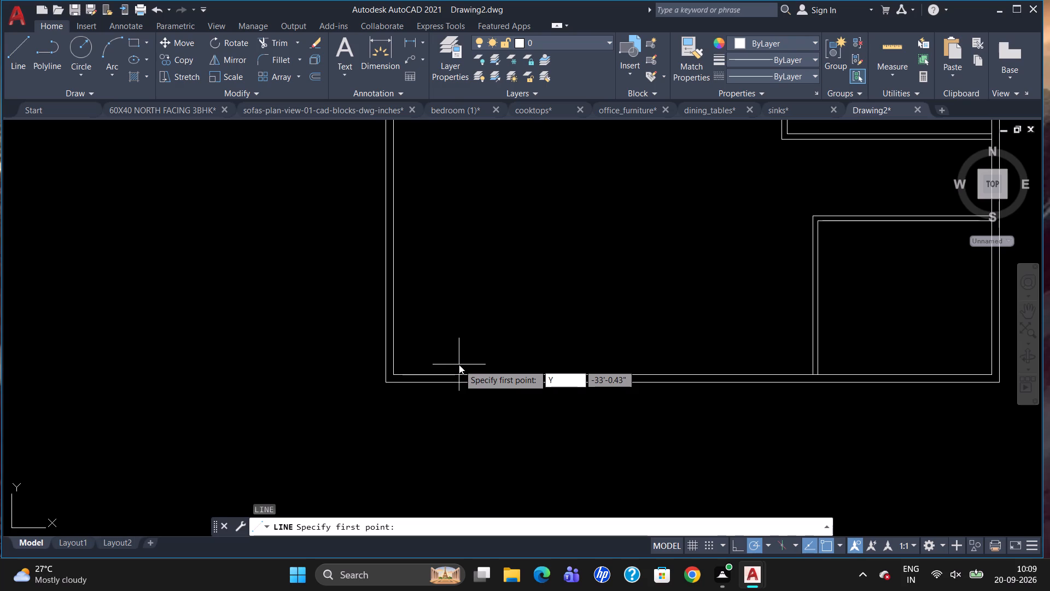
pyautogui.press('BackSpace')
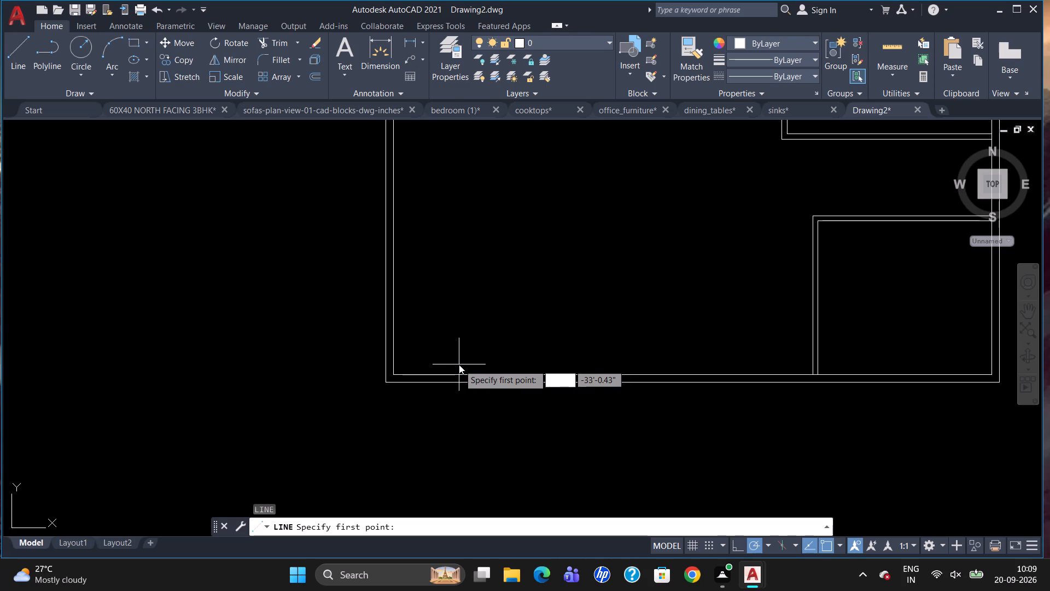
pyautogui.press('t')
pyautogui.press('l')
pyautogui.press('BackSpace')
pyautogui.press('k')
pyautogui.press('Return')
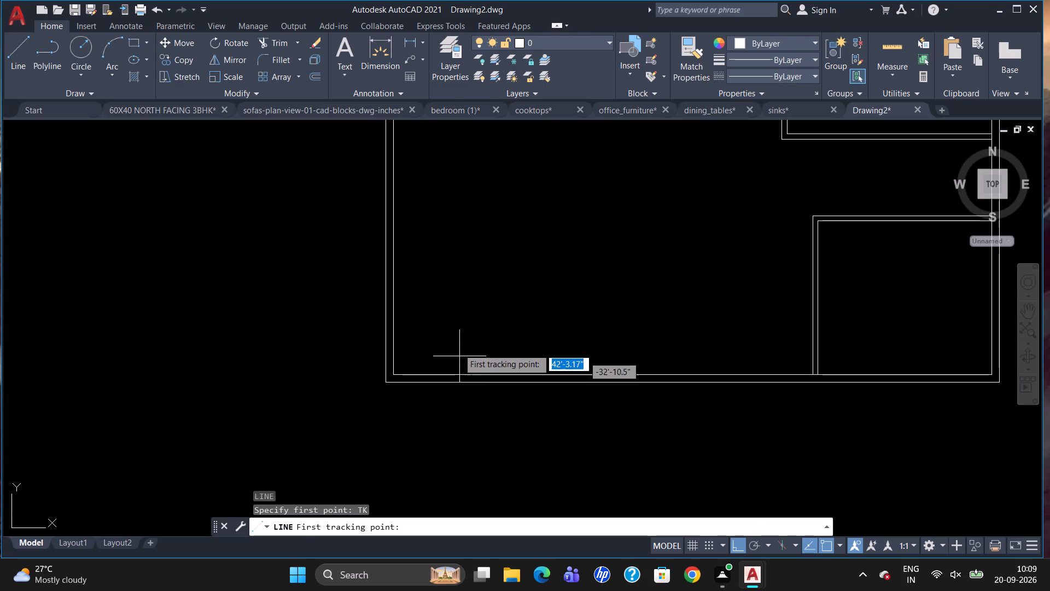
pyautogui.moveTo(398, 374); pyautogui.dragTo(404, 376)
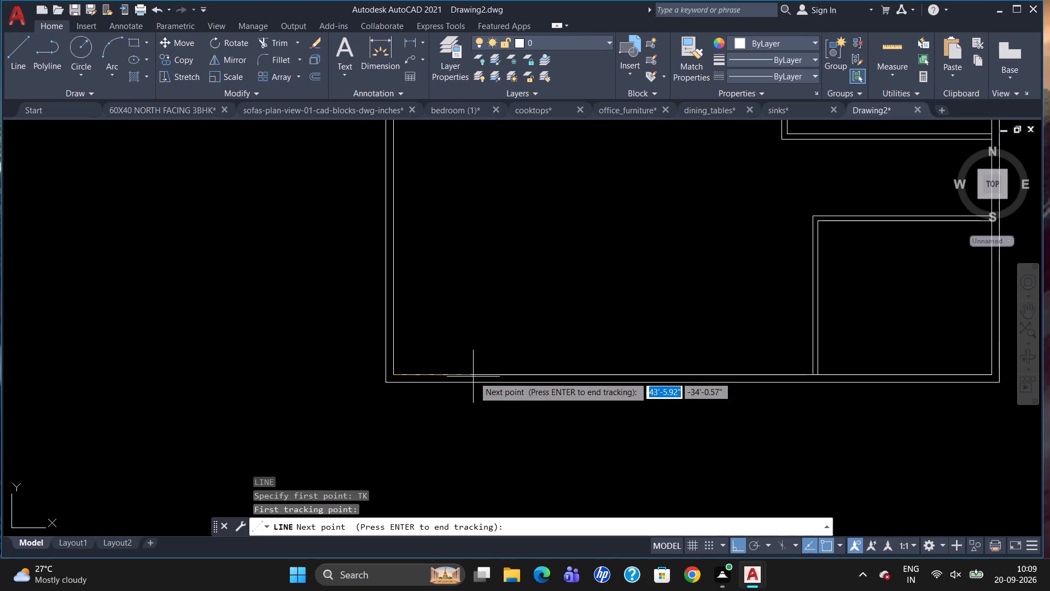
pyautogui.write("15'")
pyautogui.press('Return')
pyautogui.press('Return')
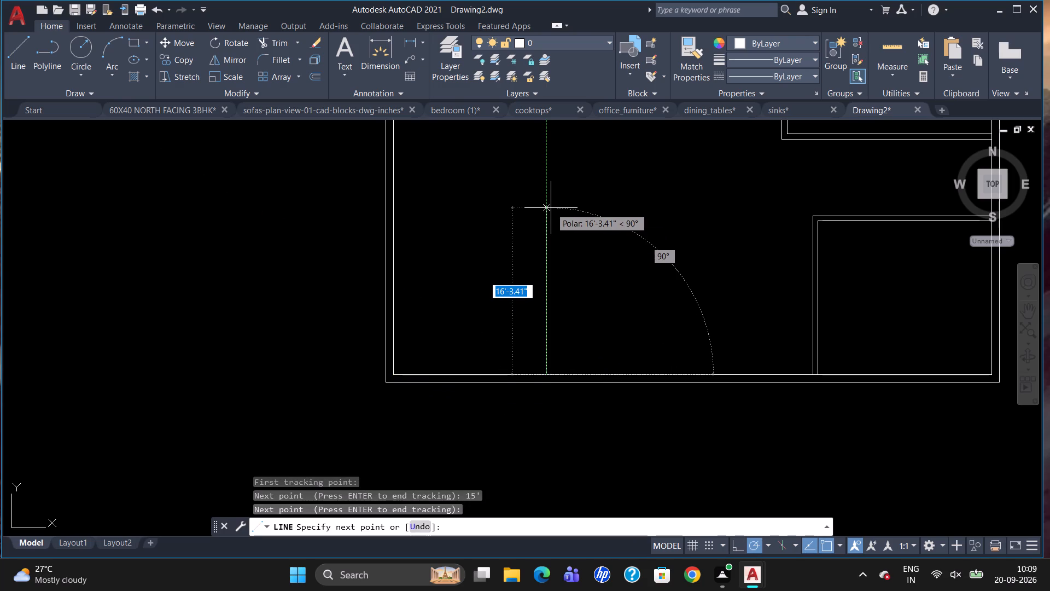
pyautogui.write('16')
pyautogui.press('BackSpace')
pyautogui.write("5'")
pyautogui.press('Return')
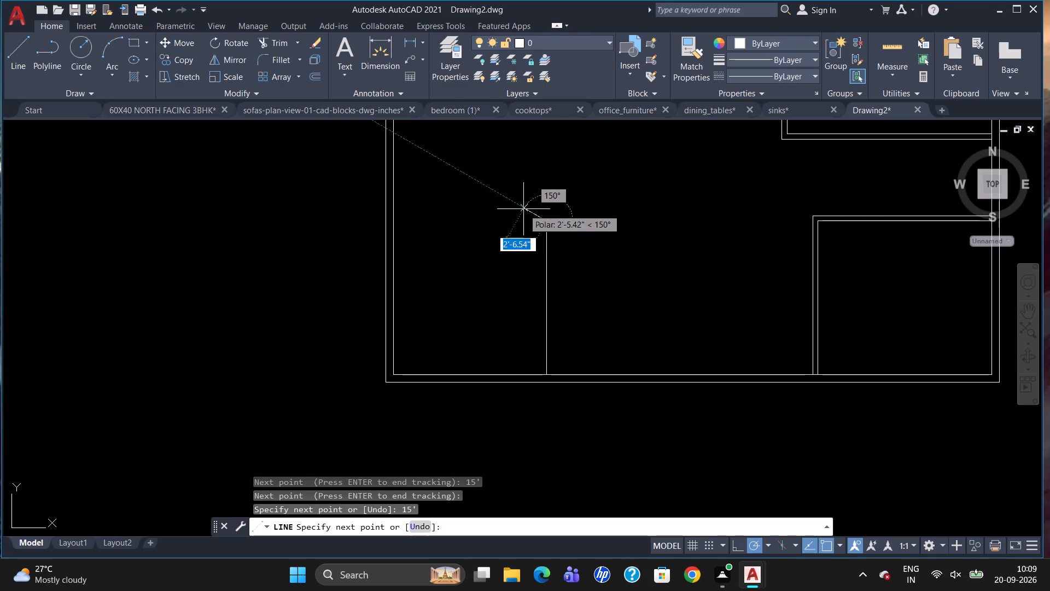
pyautogui.click(392, 223)
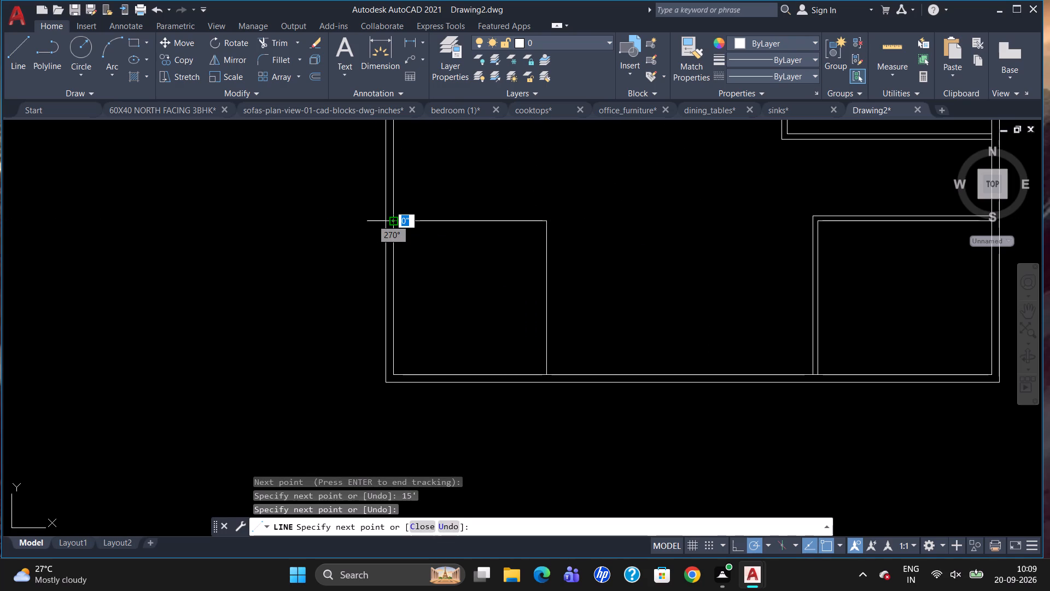
pyautogui.press('Escape')
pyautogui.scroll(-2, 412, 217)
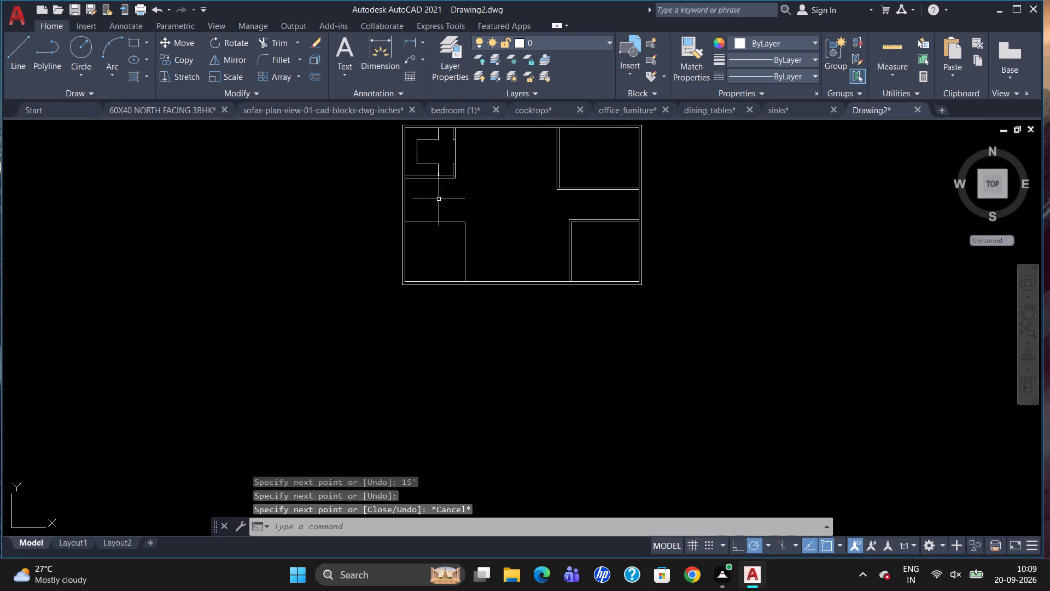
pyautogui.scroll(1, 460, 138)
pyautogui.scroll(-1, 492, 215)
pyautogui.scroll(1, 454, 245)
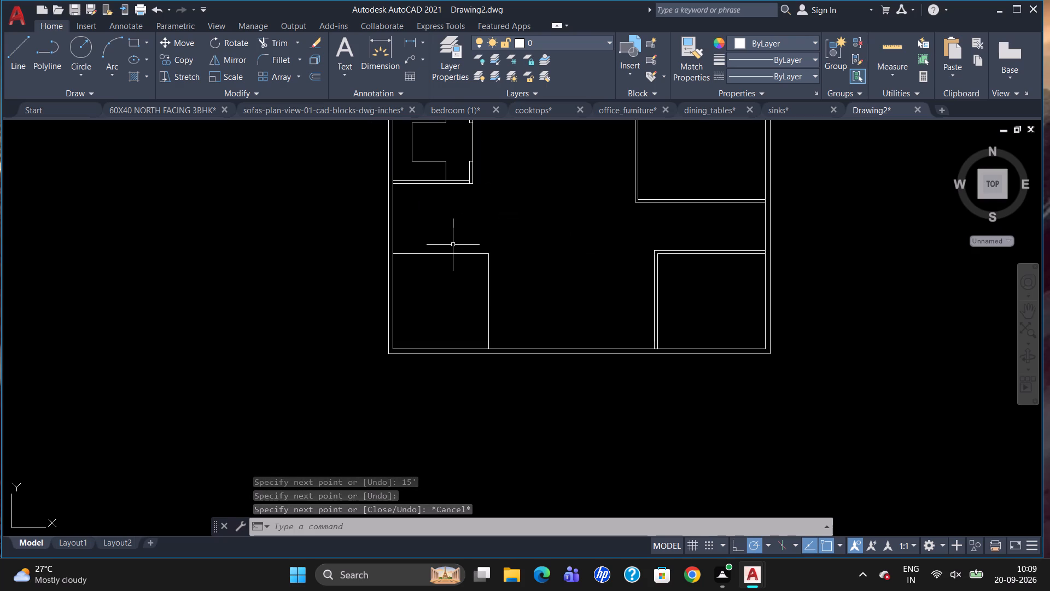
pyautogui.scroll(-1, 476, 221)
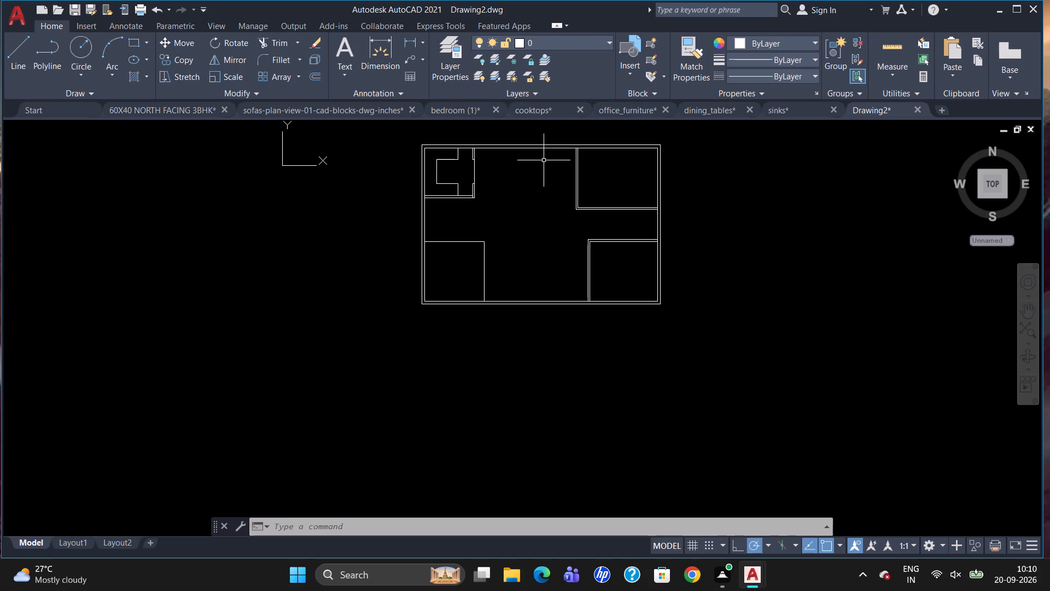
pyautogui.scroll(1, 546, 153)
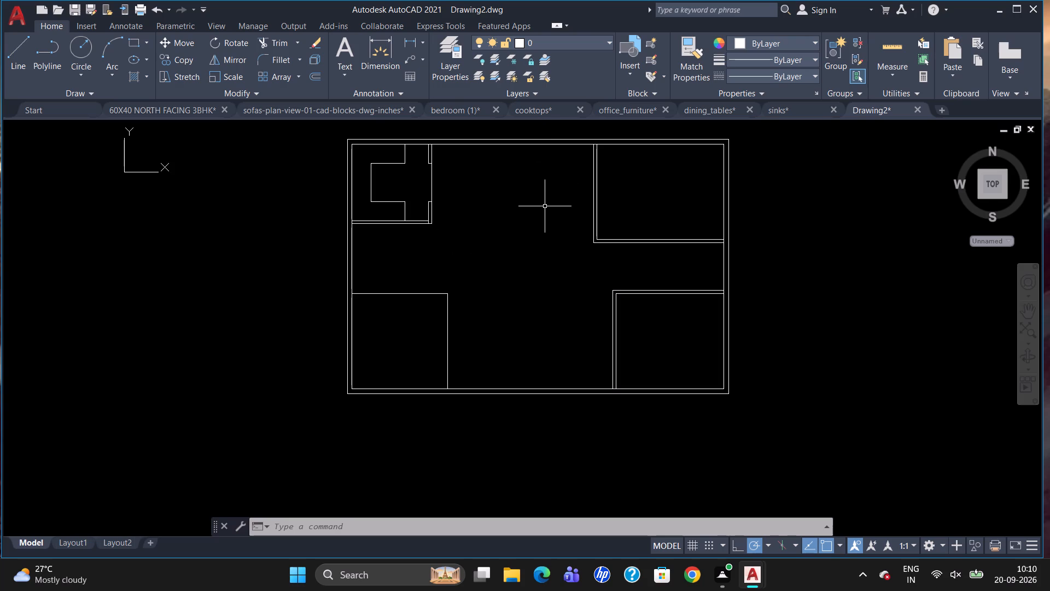
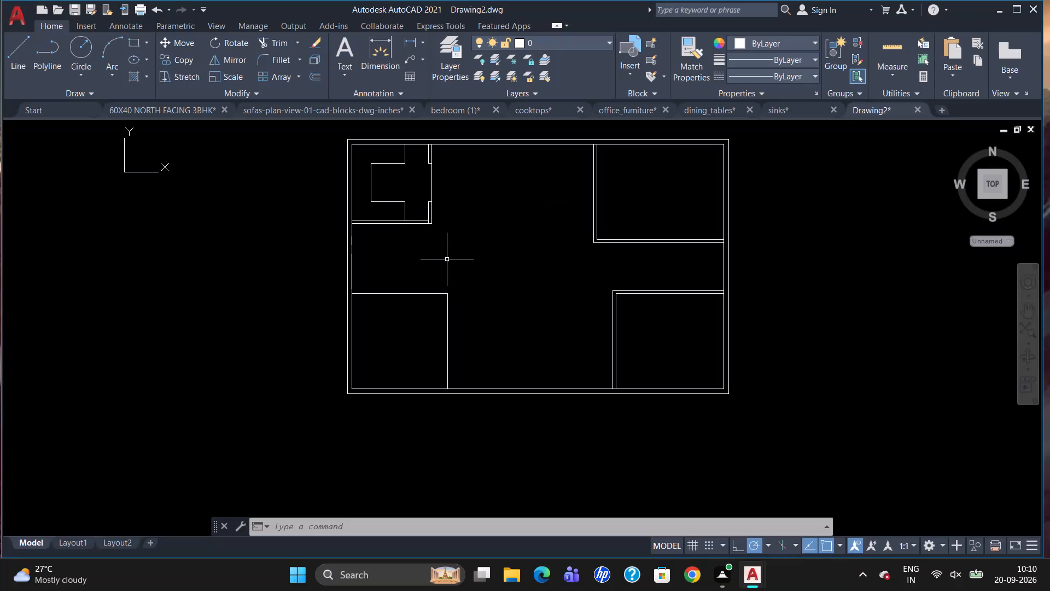
# Offset the lower-left room's top and right partition lines 6" outward.
pyautogui.press('o')
pyautogui.press('Return')
pyautogui.press('6')
pyautogui.press('Return')
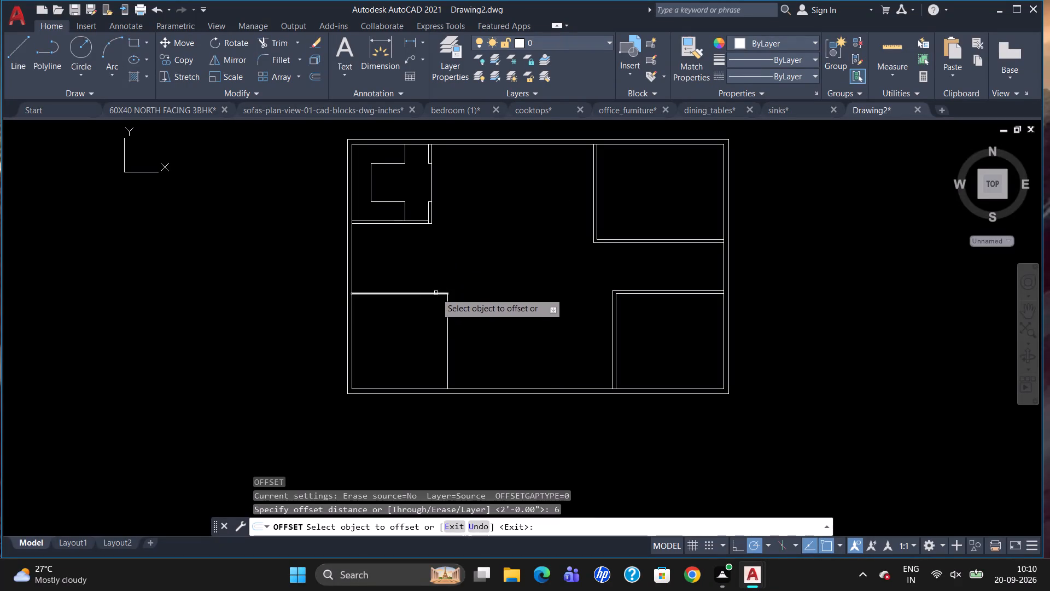
pyautogui.click(436, 293)
pyautogui.click(431, 279)
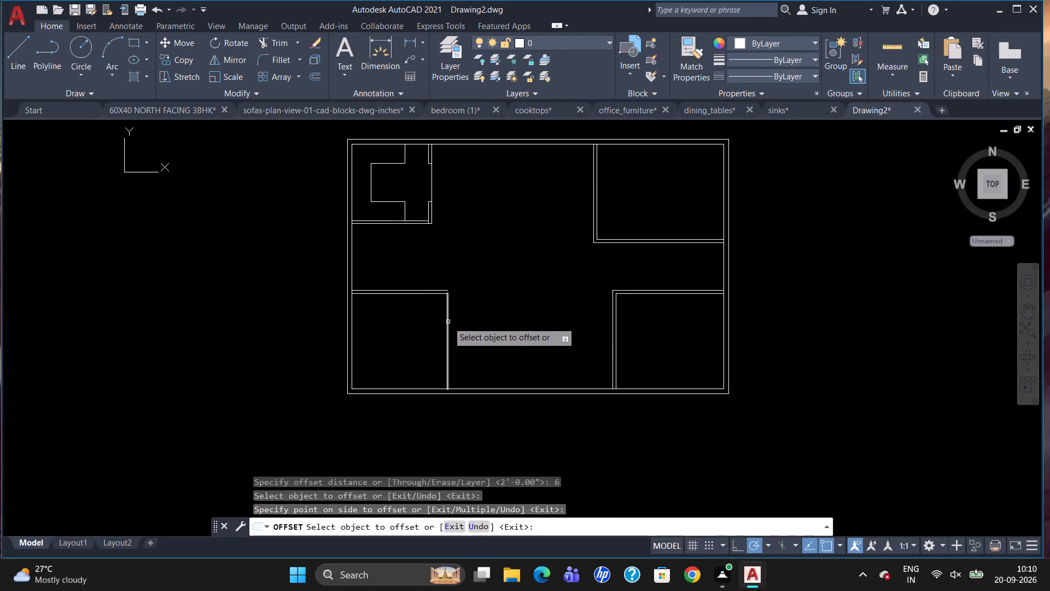
pyautogui.click(447, 321)
pyautogui.click(464, 327)
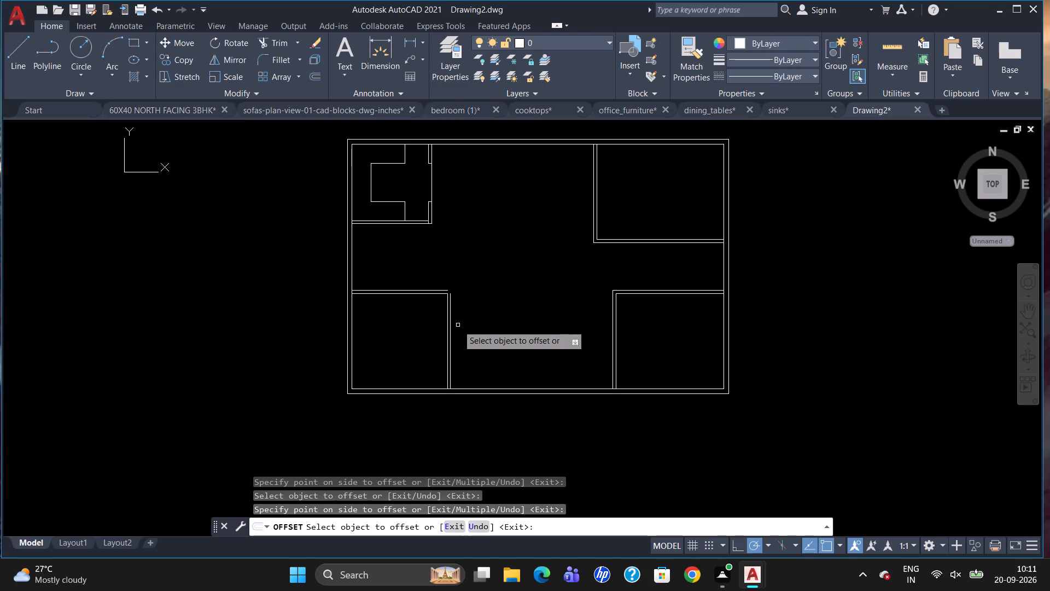
pyautogui.press('Escape')
# Extend the lower-left room's outer vertical partition line to a short horizontal line drawn from the end of the top partition's outer line.
pyautogui.press('l')
pyautogui.press('Return')
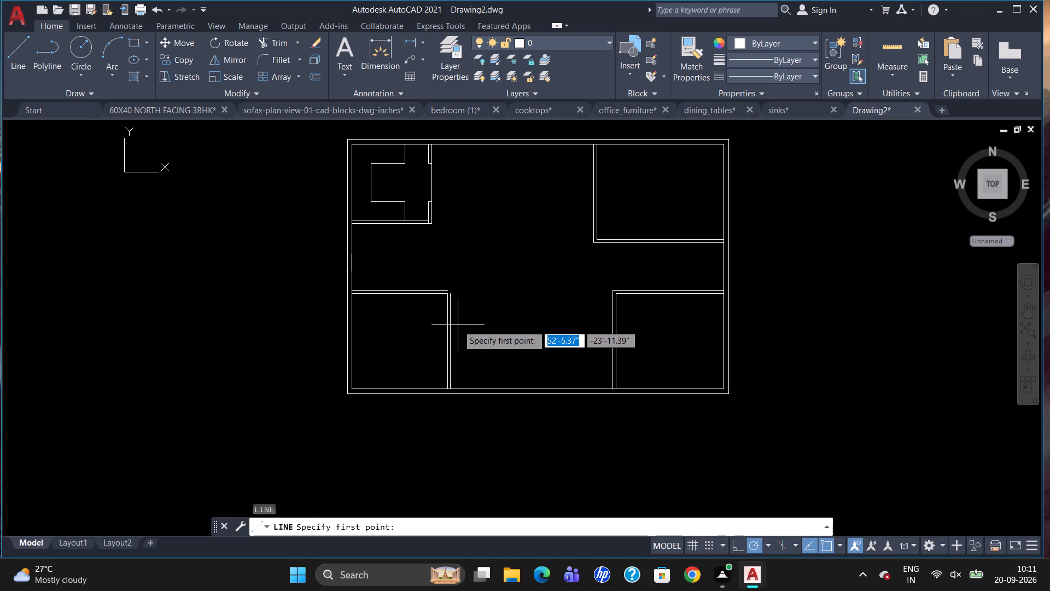
pyautogui.scroll(2, 461, 310)
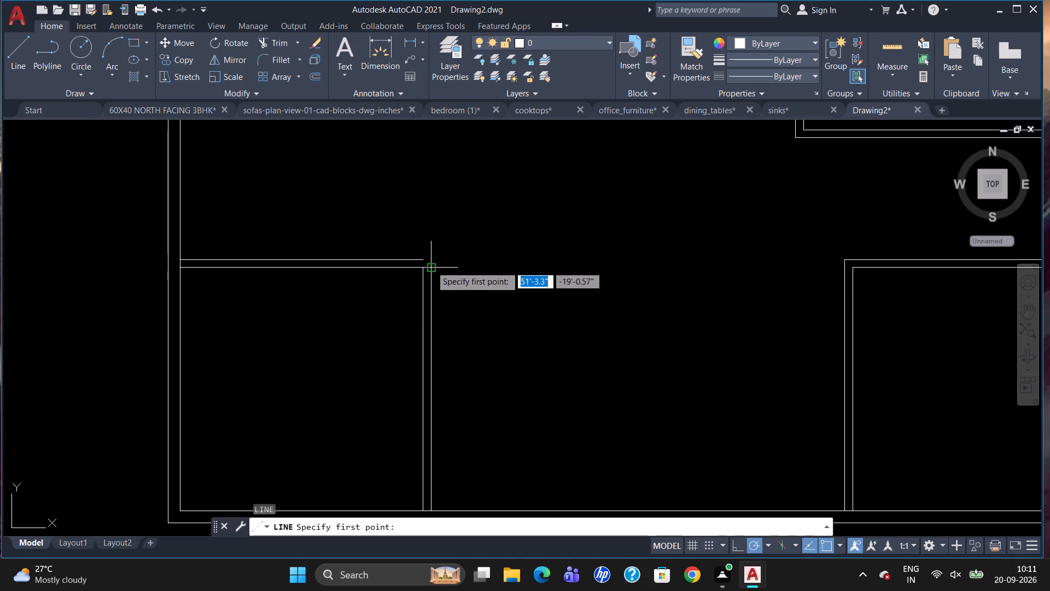
pyautogui.click(424, 260)
pyautogui.click(462, 262)
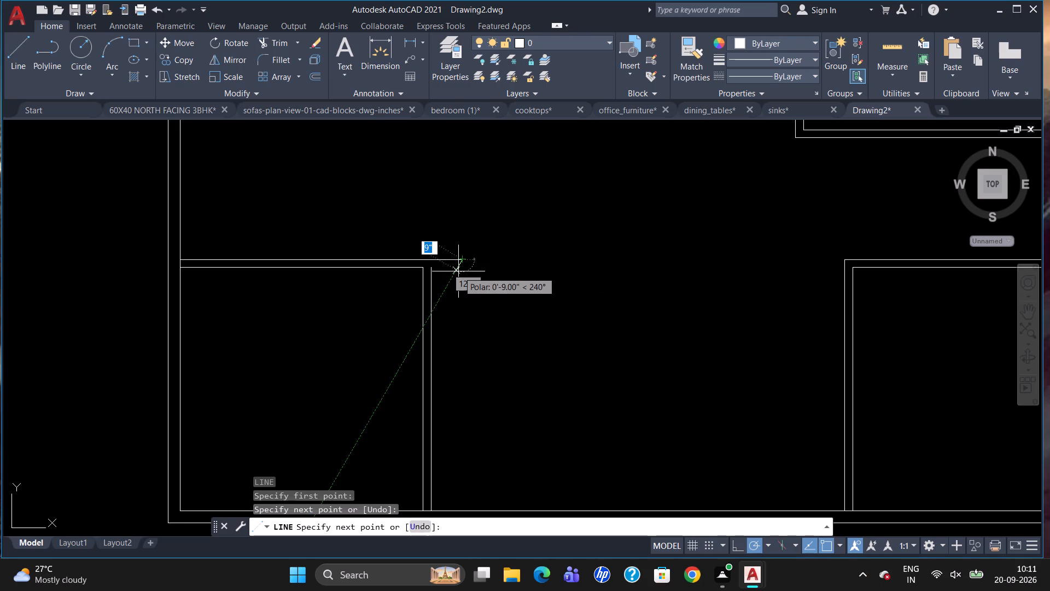
pyautogui.press('Escape')
pyautogui.write('EX')
pyautogui.press('Return')
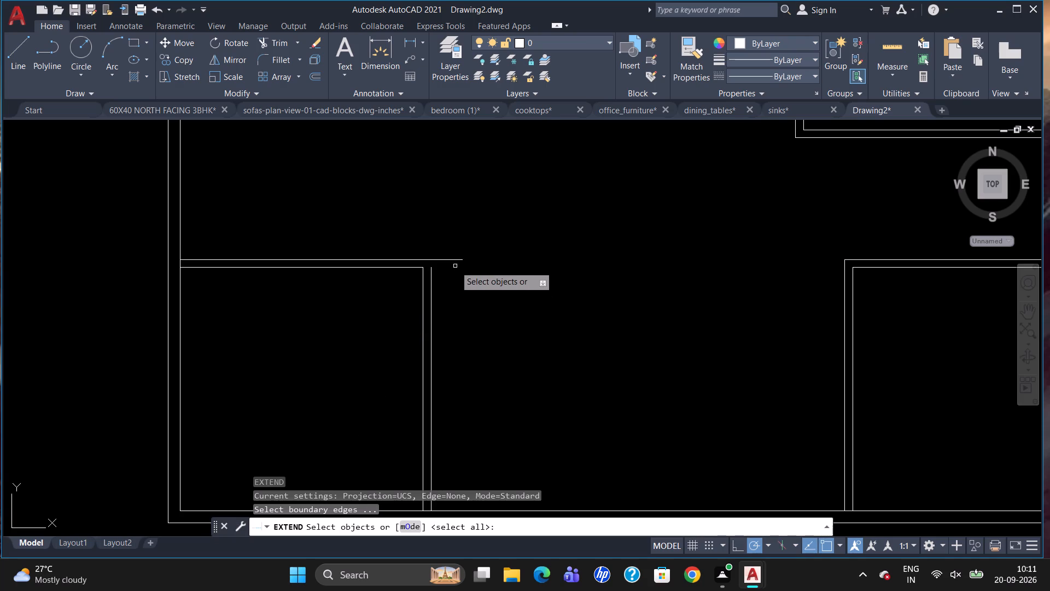
pyautogui.click(451, 260)
pyautogui.press('Return')
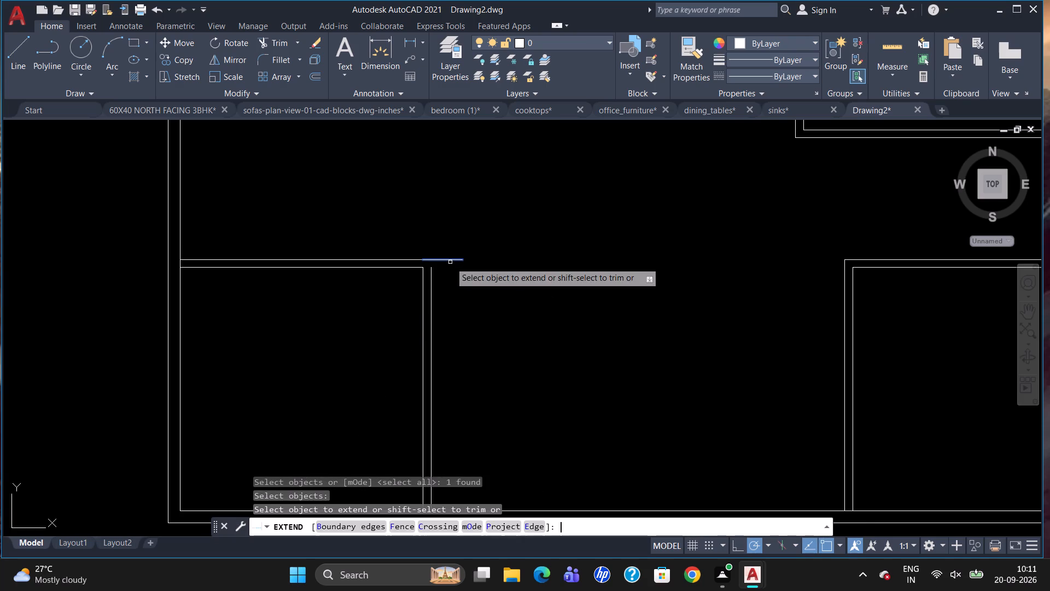
pyautogui.click(431, 276)
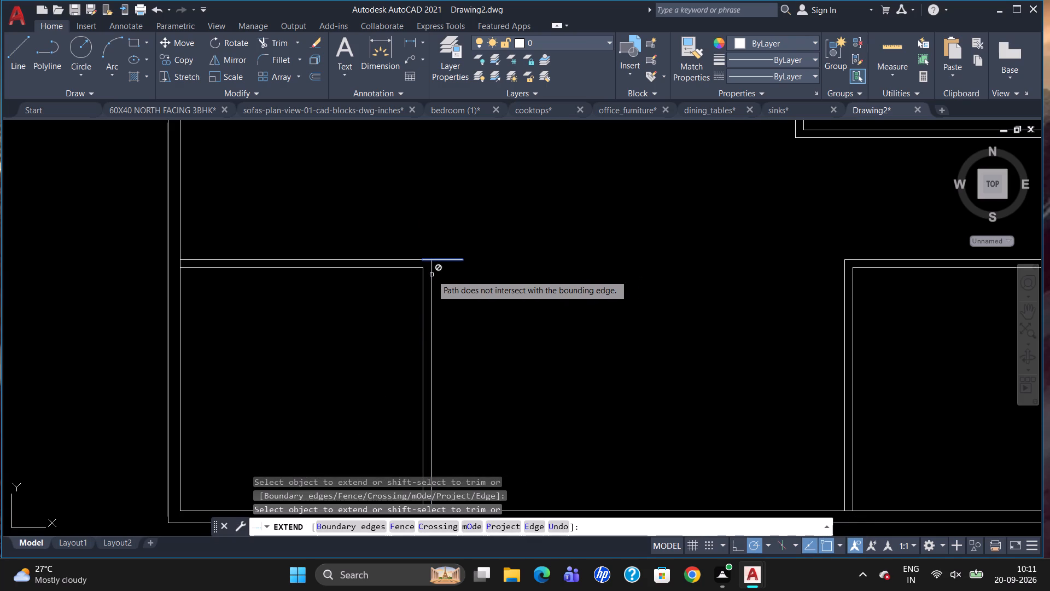
pyautogui.press('Escape')
# Trim the horizontal line's overhang beyond the lower-left room's outer top corner.
pyautogui.write('TR')
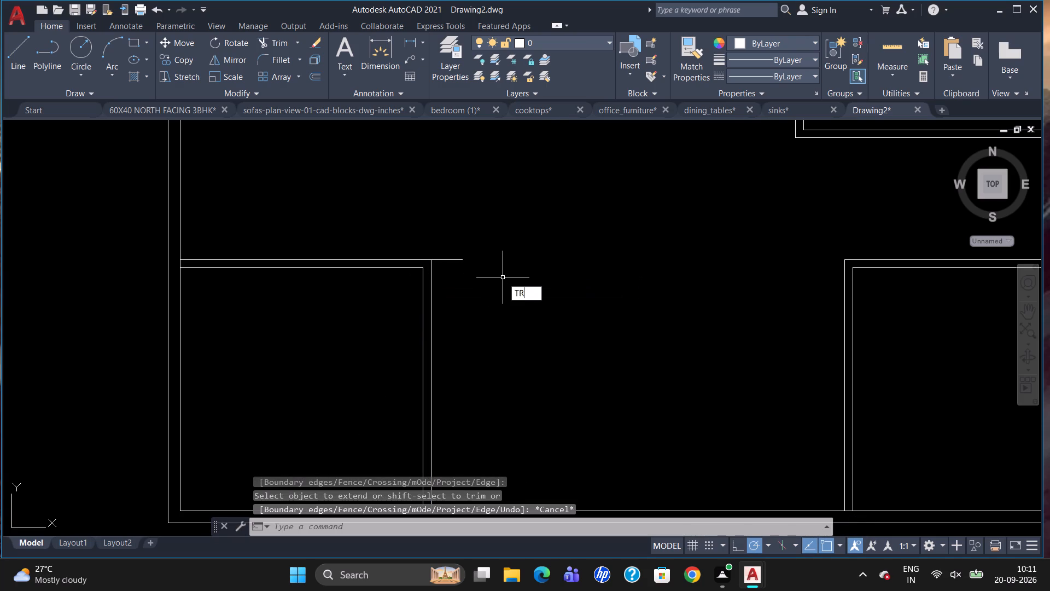
pyautogui.press('Return')
pyautogui.press('Return')
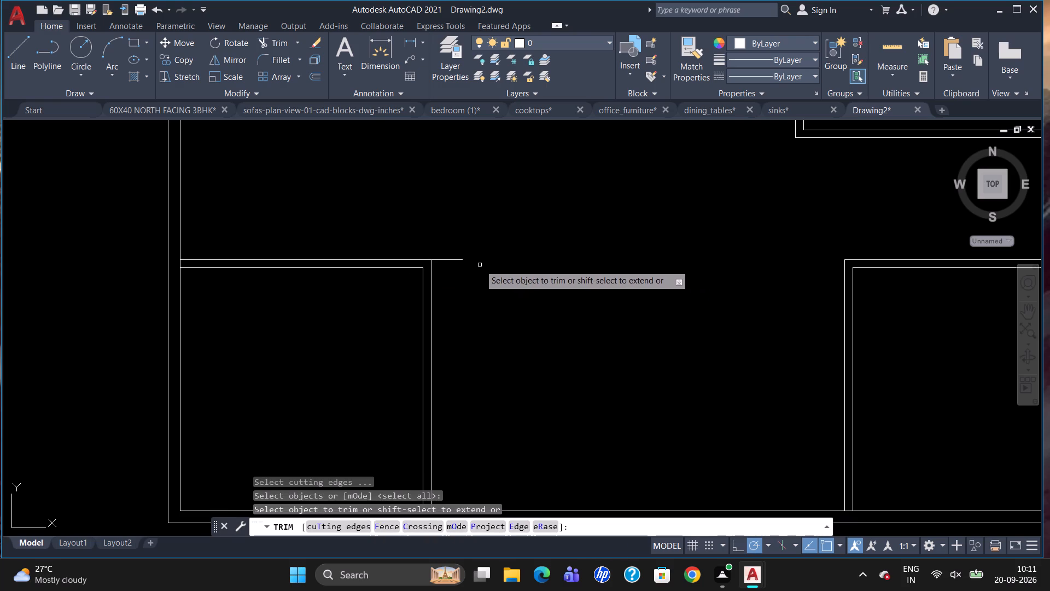
pyautogui.click(459, 260)
pyautogui.press('Escape')
# Measure the gap between the upper-left and lower-left rooms along the left wall with a temporary linear dimension, then delete it.
pyautogui.scroll(-2, 594, 209)
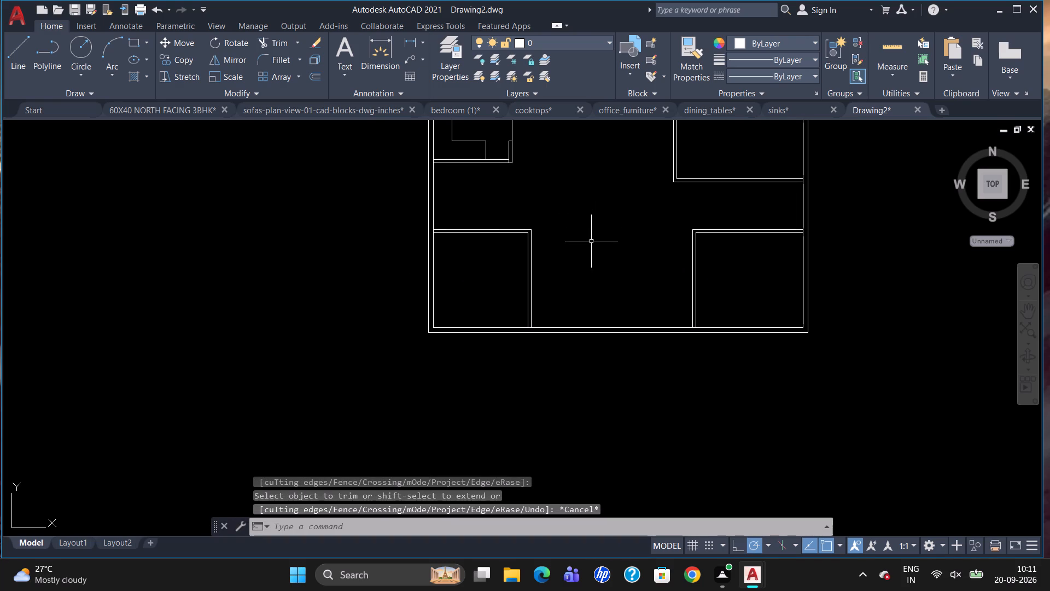
pyautogui.scroll(-1, 591, 242)
pyautogui.scroll(1, 587, 182)
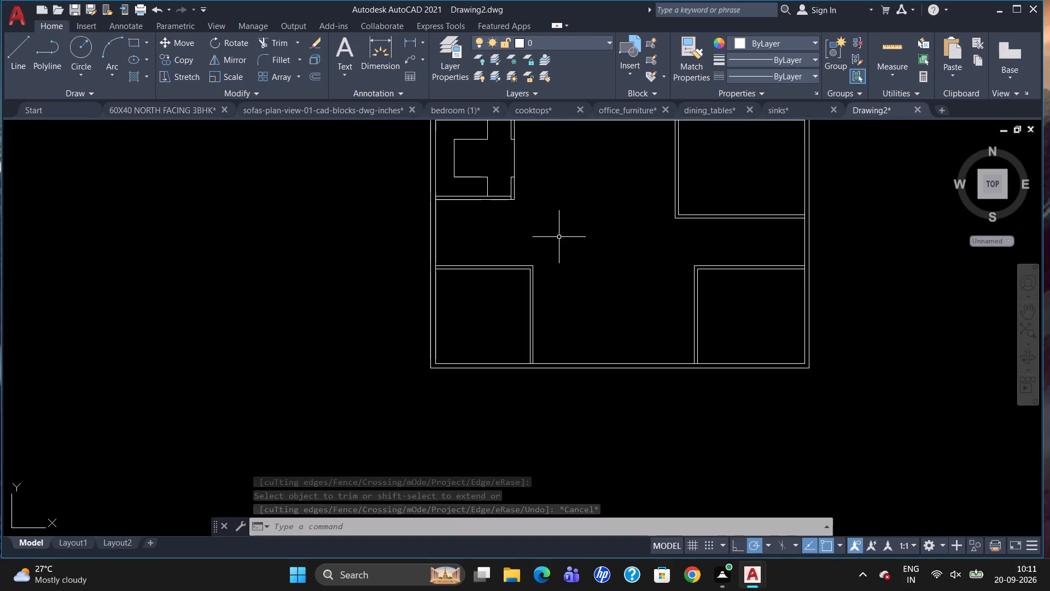
pyautogui.scroll(-1, 563, 258)
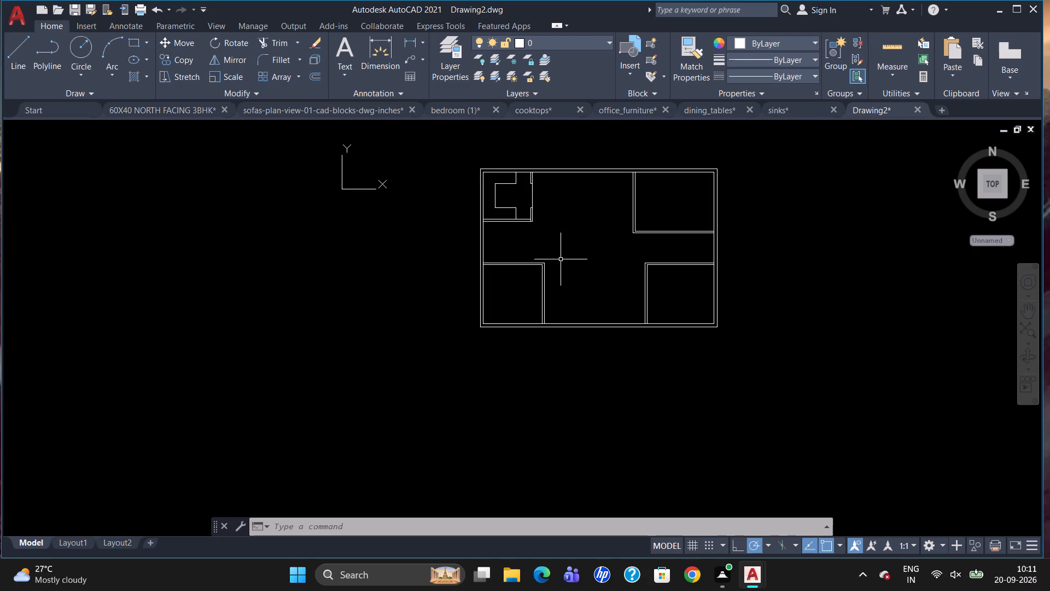
pyautogui.scroll(1, 490, 240)
pyautogui.write('DLI')
pyautogui.press('Return')
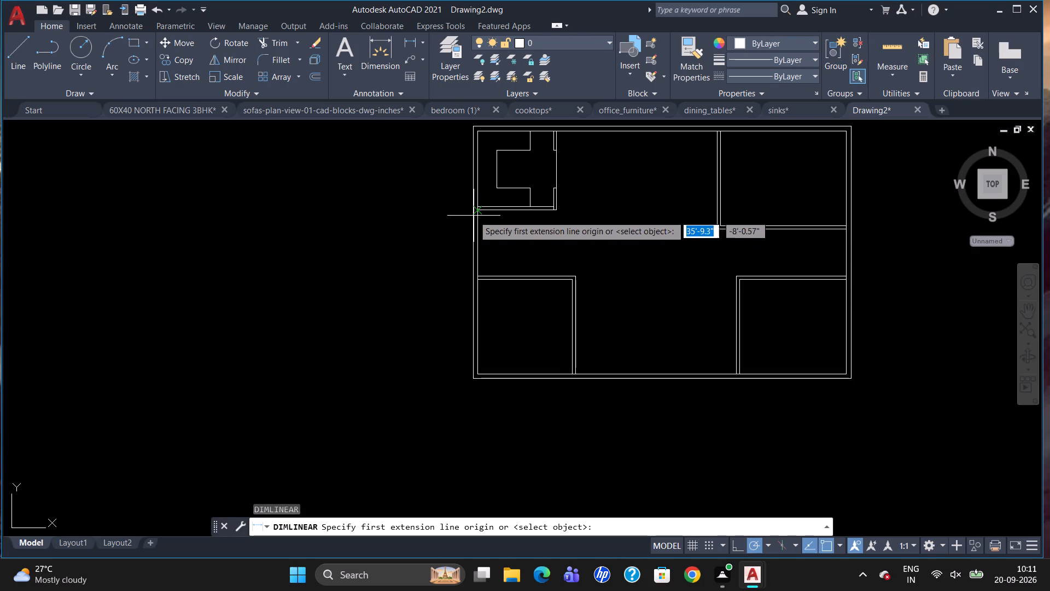
pyautogui.click(480, 208)
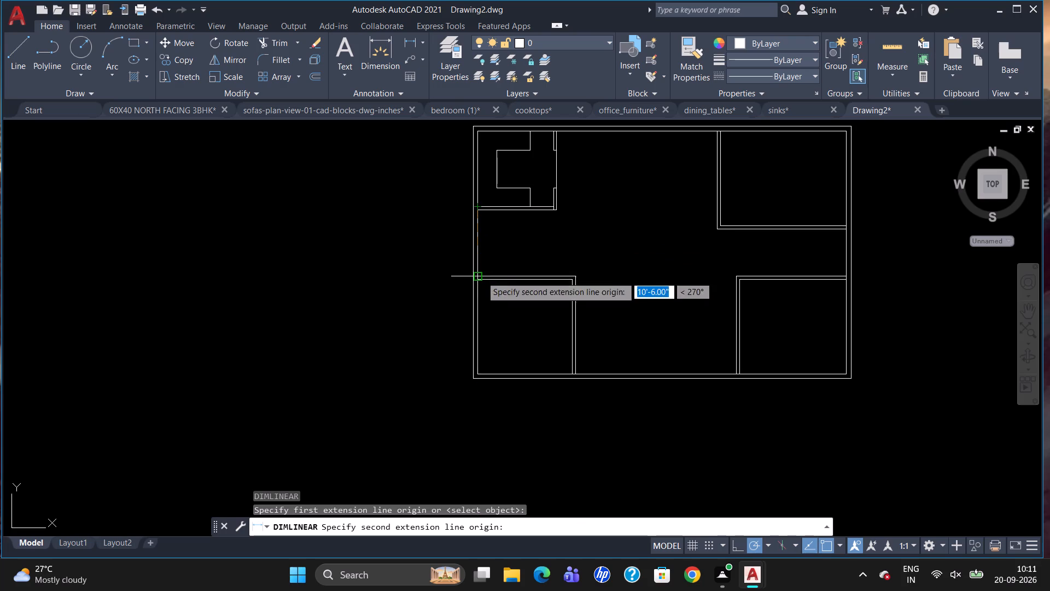
pyautogui.click(481, 275)
pyautogui.click(492, 269)
pyautogui.scroll(2, 493, 261)
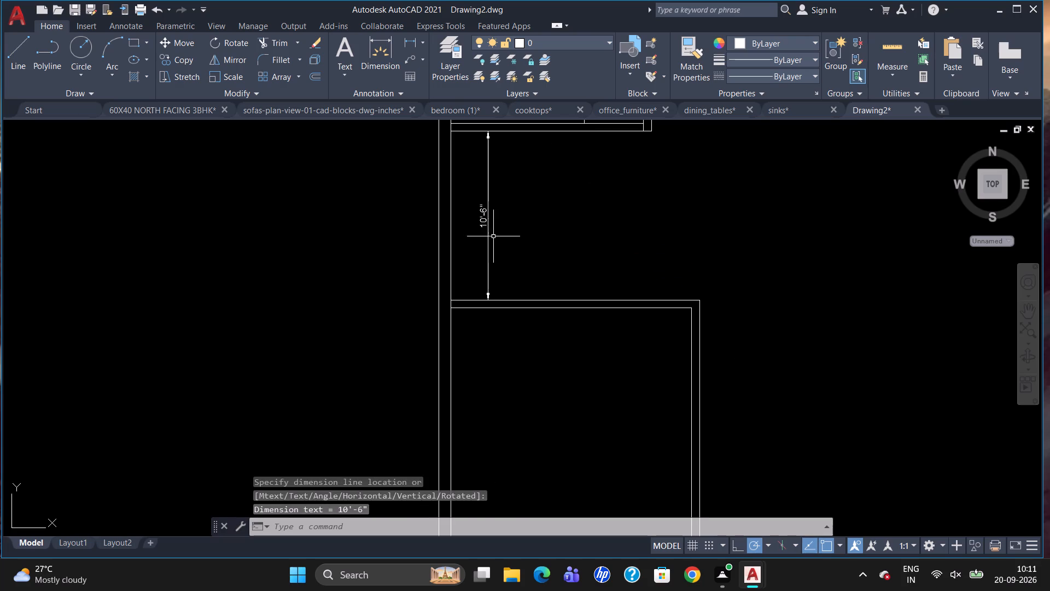
pyautogui.click(489, 225)
pyautogui.scroll(-1, 609, 250)
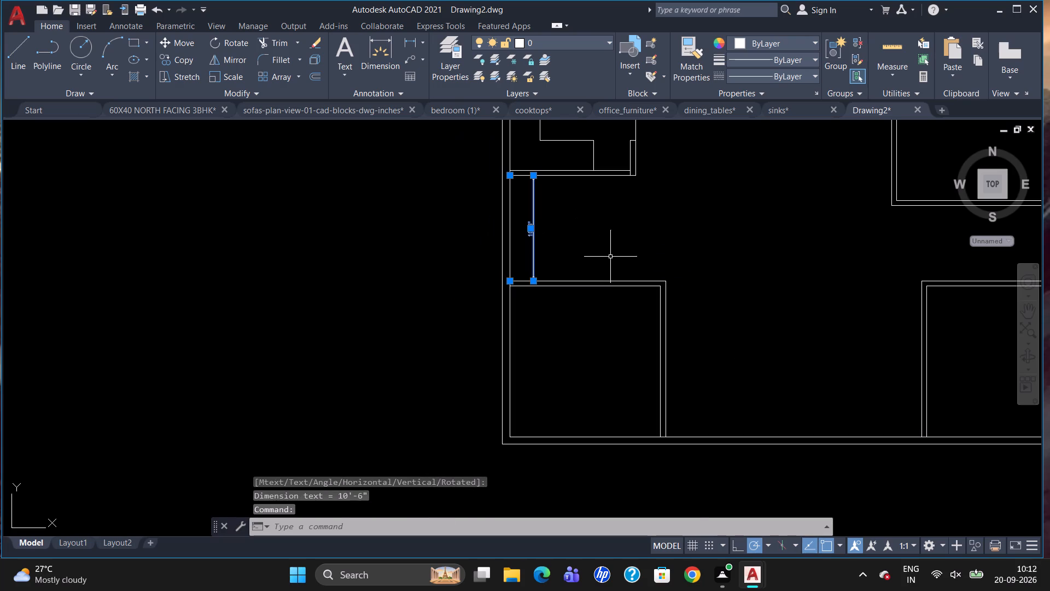
pyautogui.press('Delete')
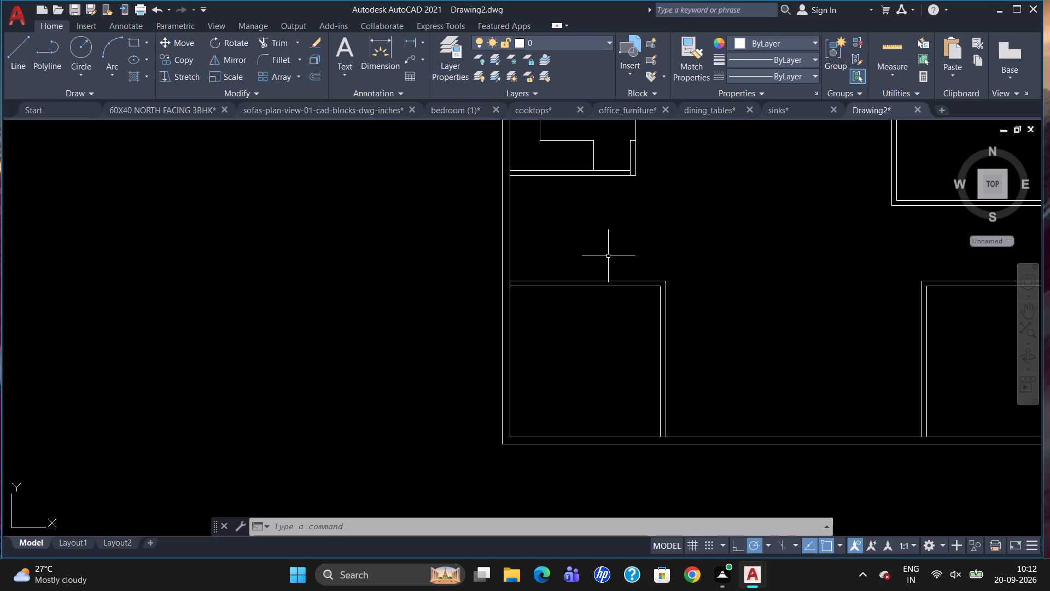
# Erase the upper-left room's interior outline, outer right wall line, lower inner-right segment and inner bottom wall line.
pyautogui.scroll(-2, 593, 258)
pyautogui.scroll(2, 606, 240)
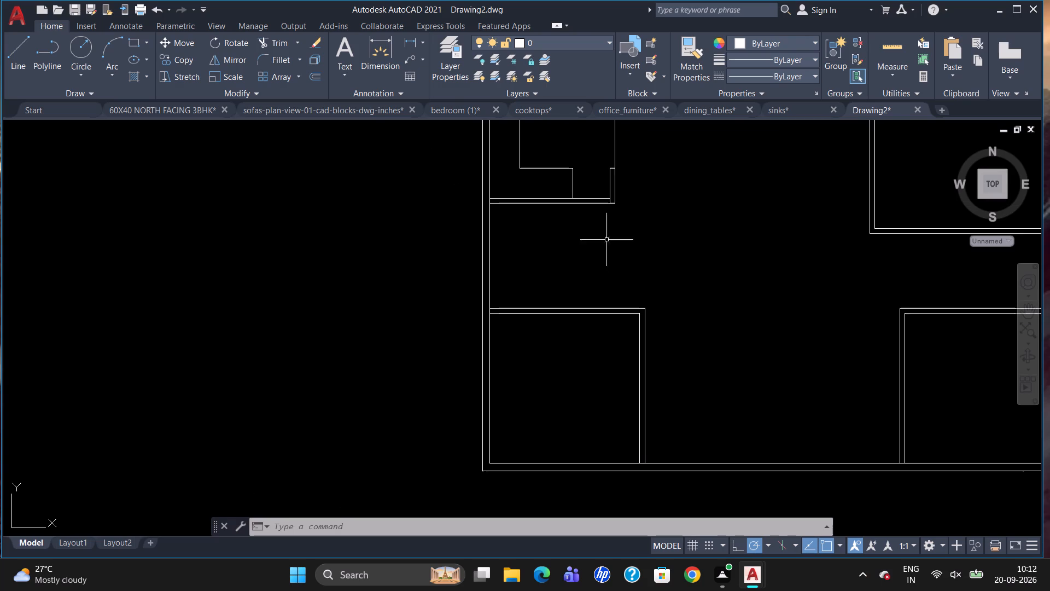
pyautogui.moveTo(651, 188); pyautogui.dragTo(508, 172)
pyautogui.scroll(-1, 541, 194)
pyautogui.scroll(2, 615, 155)
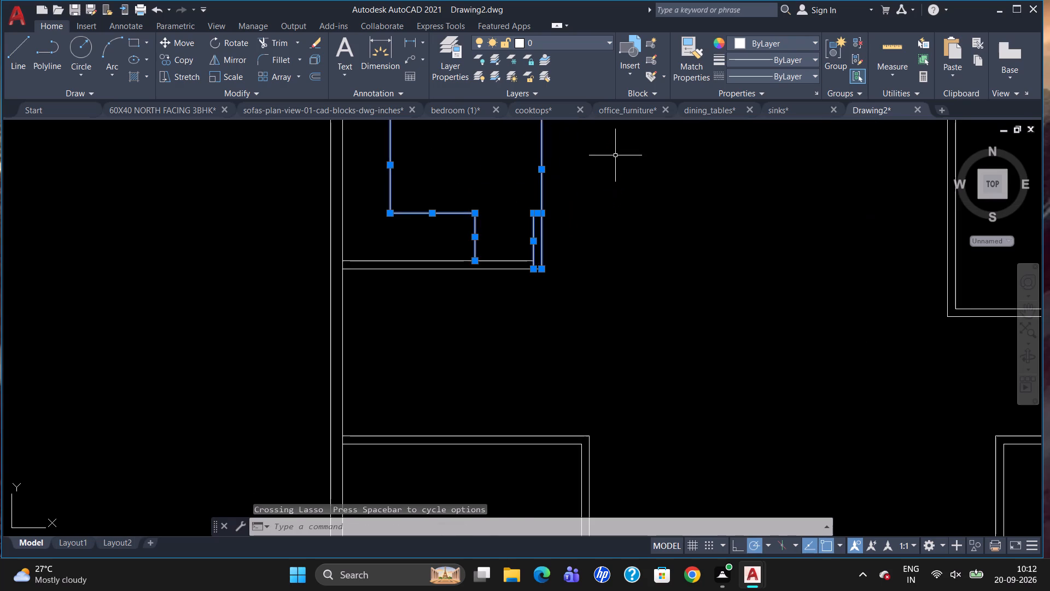
pyautogui.scroll(-2, 608, 178)
pyautogui.click(555, 150)
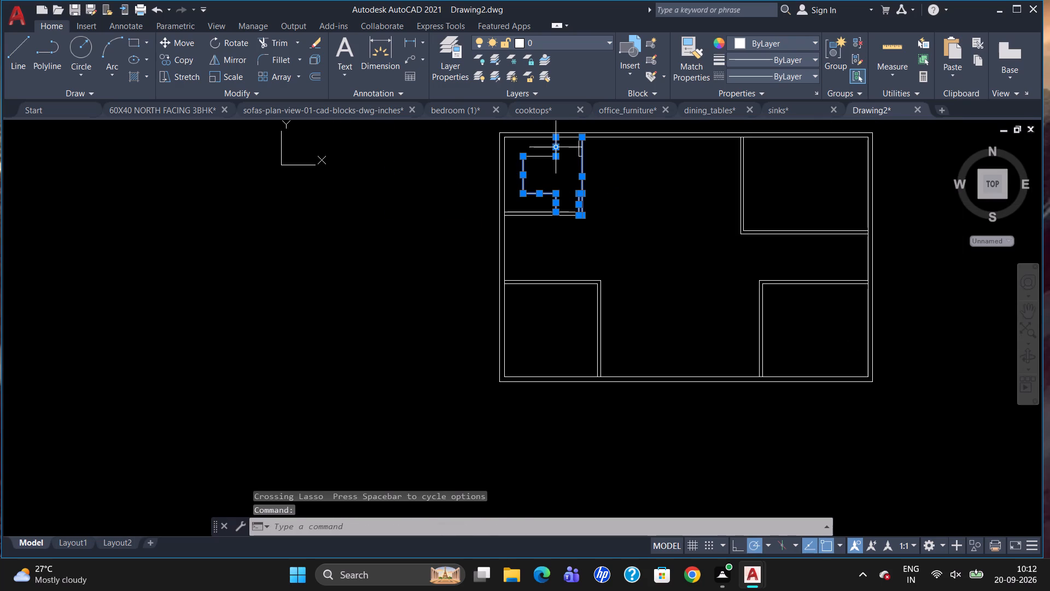
pyautogui.click(548, 155)
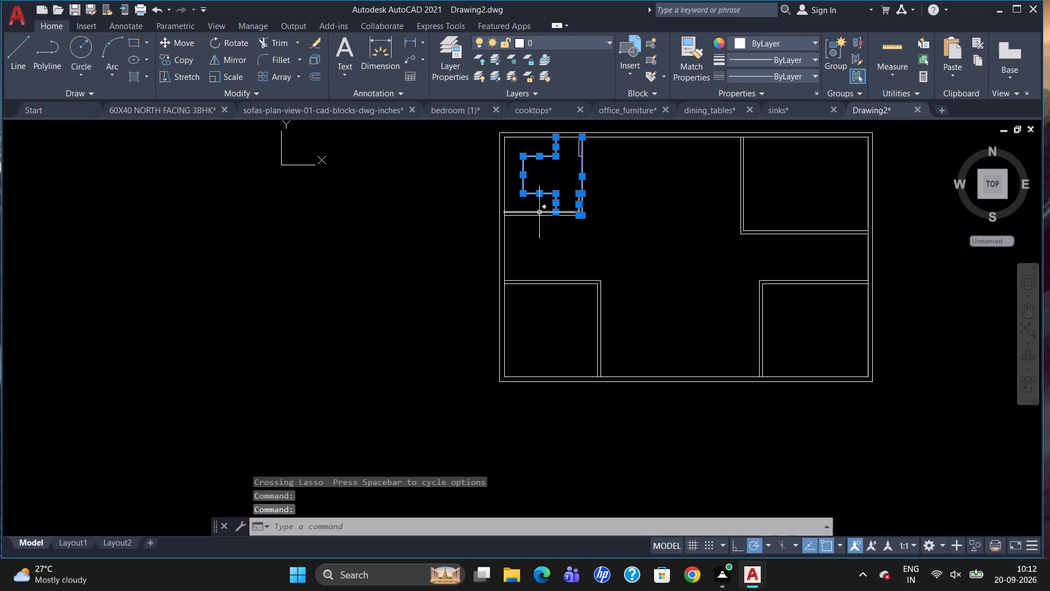
pyautogui.click(539, 212)
pyautogui.click(539, 215)
pyautogui.press('Delete')
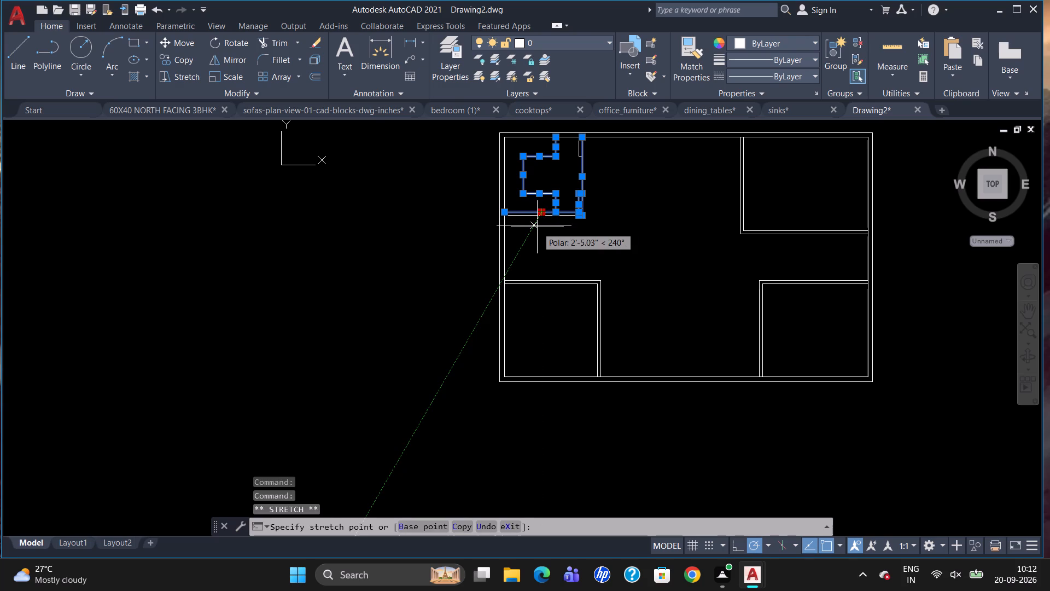
pyautogui.click(657, 214)
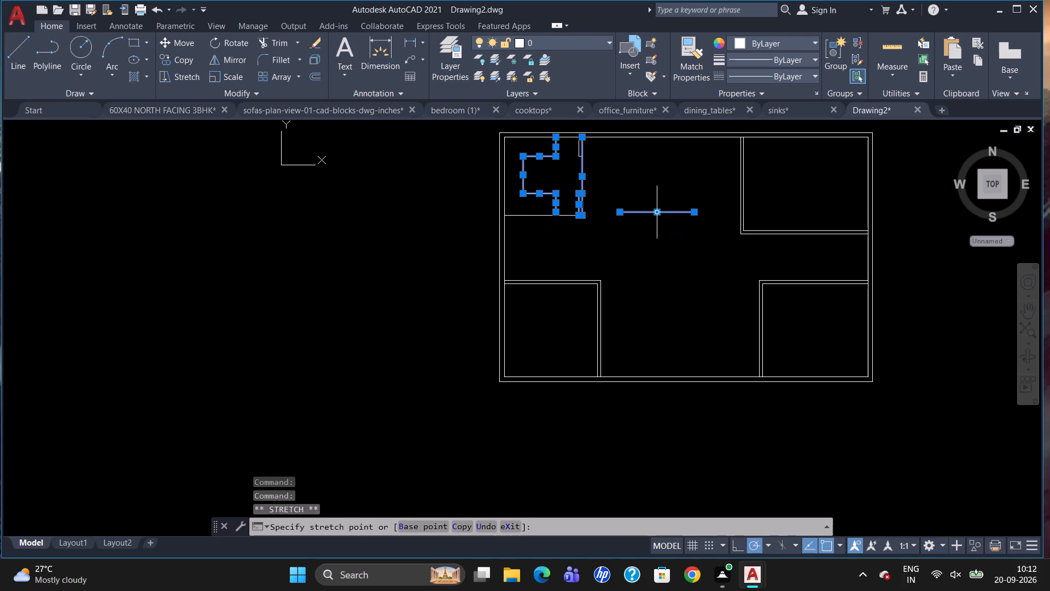
pyautogui.press('Delete')
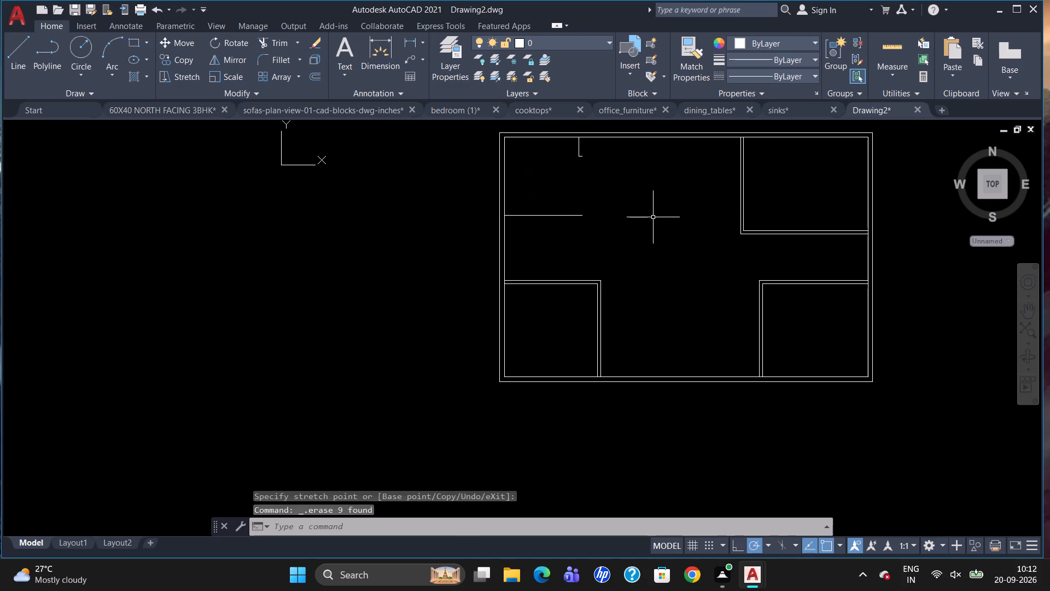
# Erase the upper-left room's remaining bottom wall line, upper right wall segment and two short leftover end lines.
pyautogui.click(561, 216)
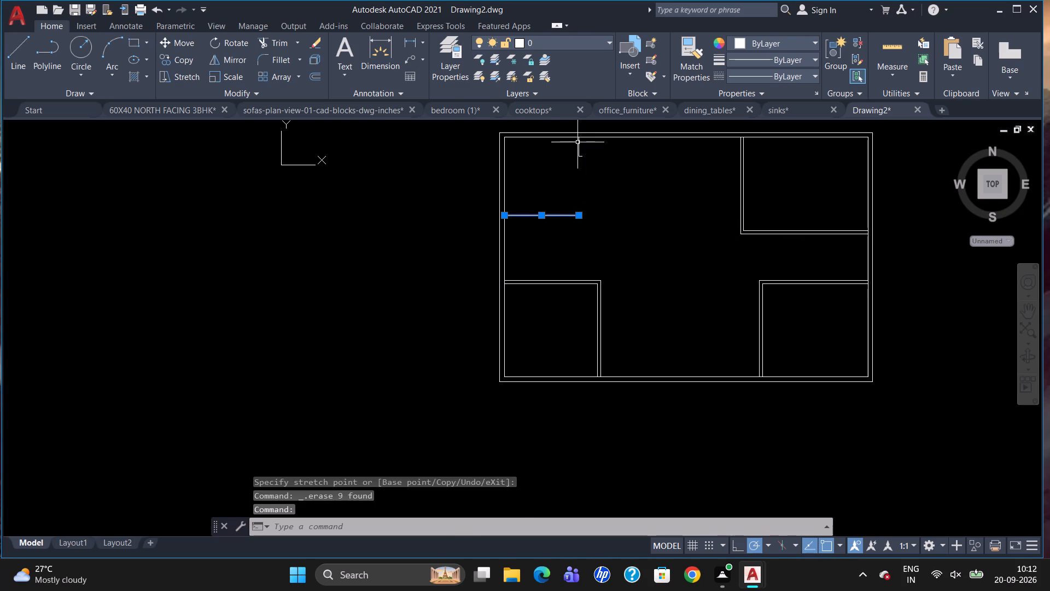
pyautogui.moveTo(579, 146); pyautogui.dragTo(582, 162)
pyautogui.press('Delete')
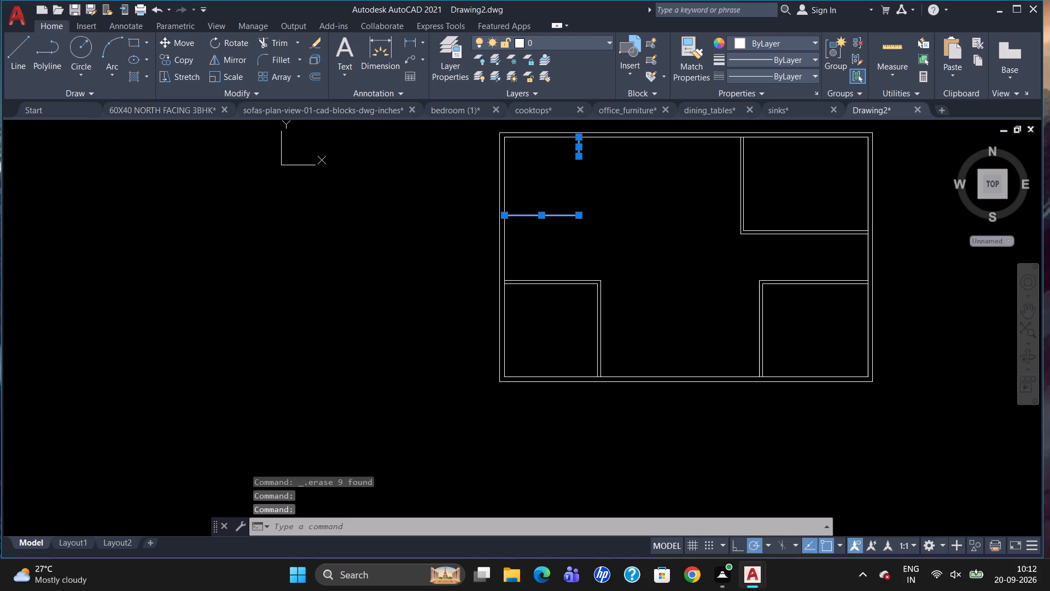
pyautogui.click(578, 157)
pyautogui.click(581, 214)
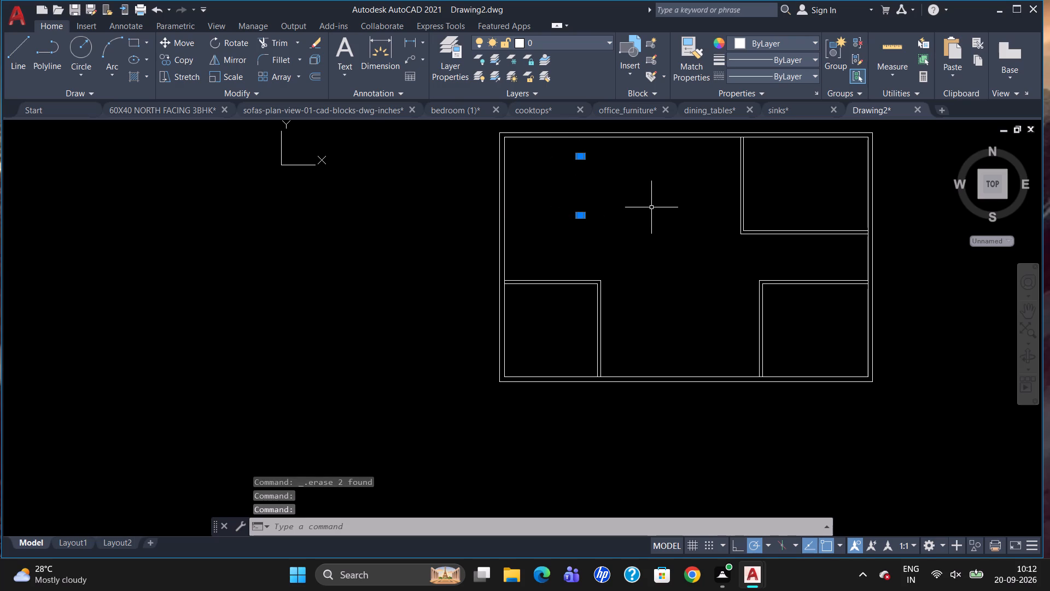
pyautogui.press('Delete')
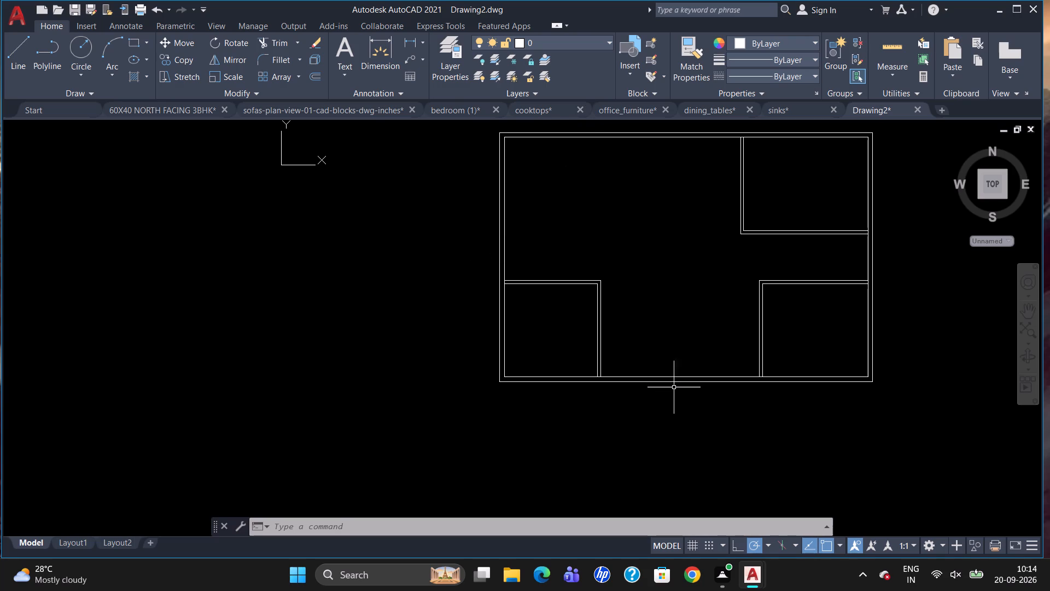
# Erase the lower-right room's top and left partition lines, including the leftover piece at their corner.
pyautogui.moveTo(830, 266); pyautogui.dragTo(813, 321)
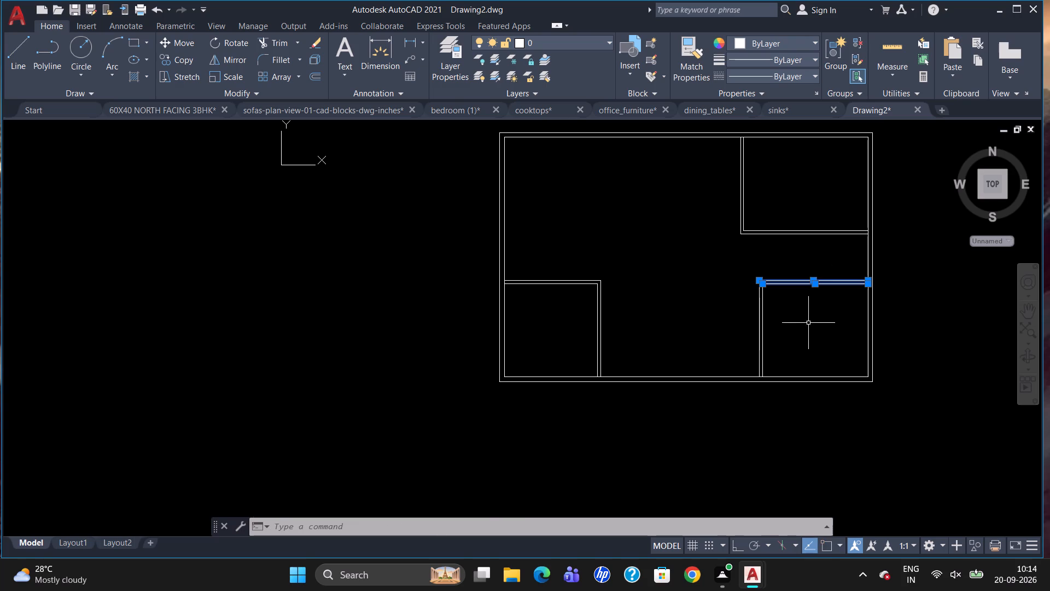
pyautogui.moveTo(793, 325); pyautogui.dragTo(738, 333)
pyautogui.press('Delete')
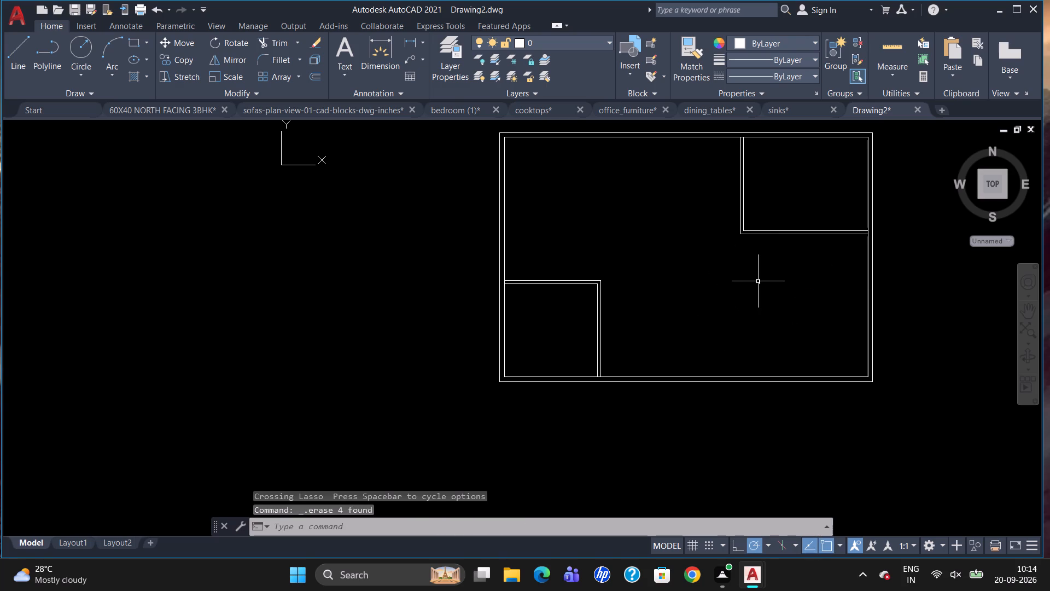
pyautogui.moveTo(759, 281); pyautogui.dragTo(768, 302)
pyautogui.press('Delete')
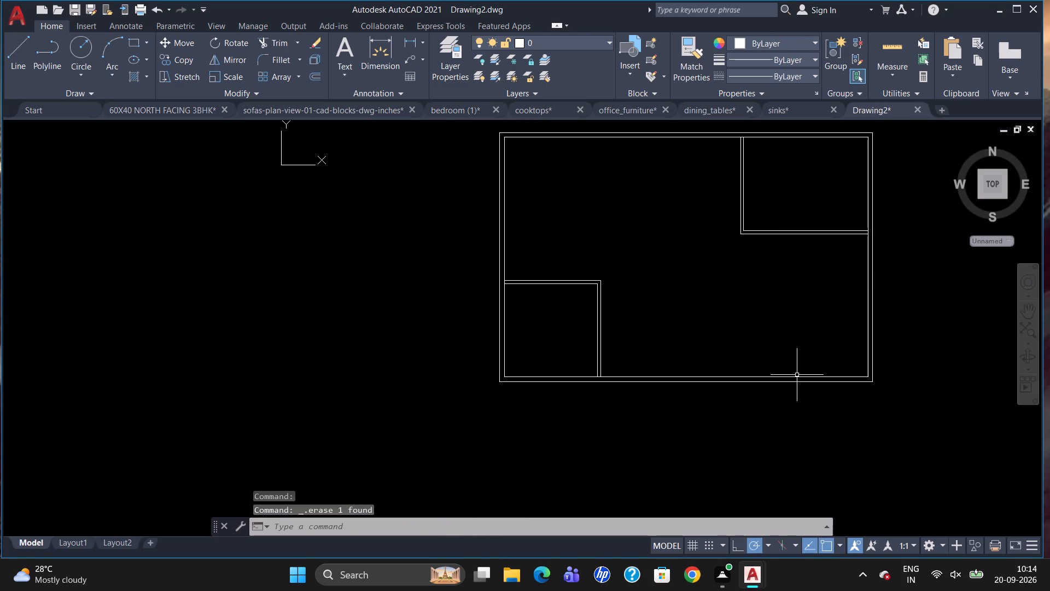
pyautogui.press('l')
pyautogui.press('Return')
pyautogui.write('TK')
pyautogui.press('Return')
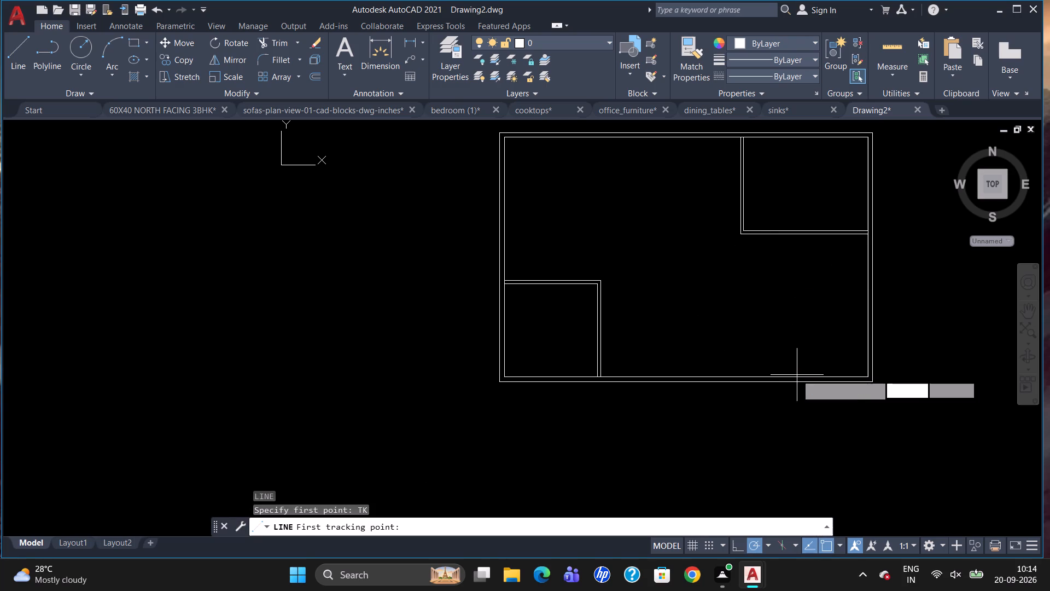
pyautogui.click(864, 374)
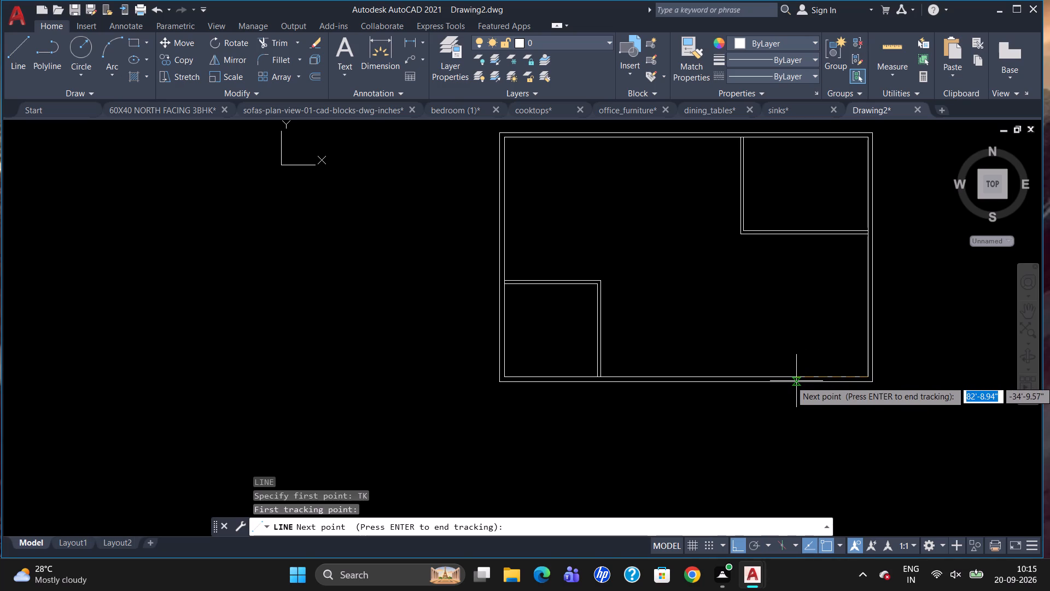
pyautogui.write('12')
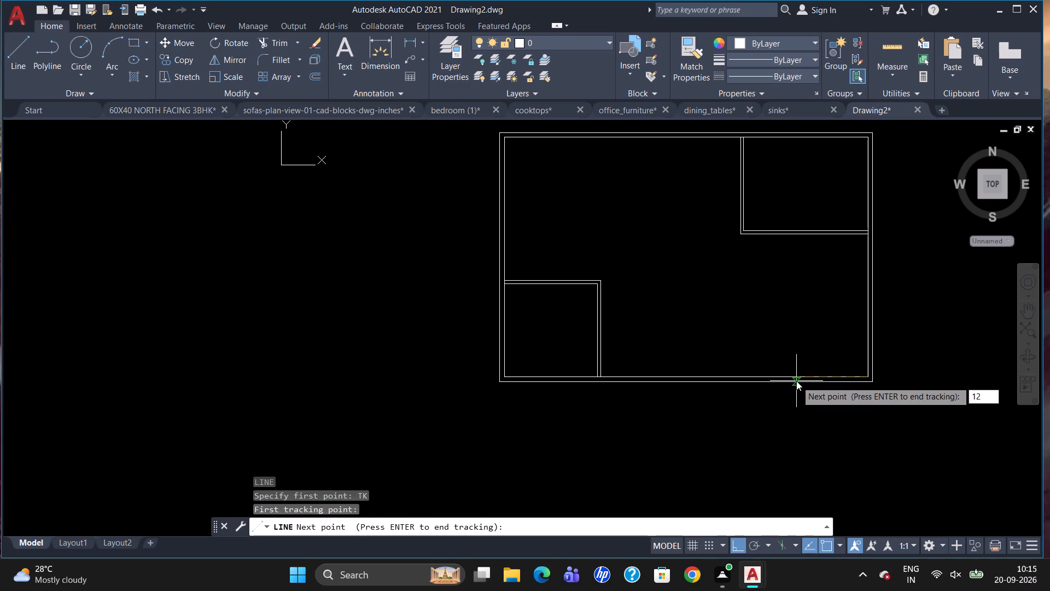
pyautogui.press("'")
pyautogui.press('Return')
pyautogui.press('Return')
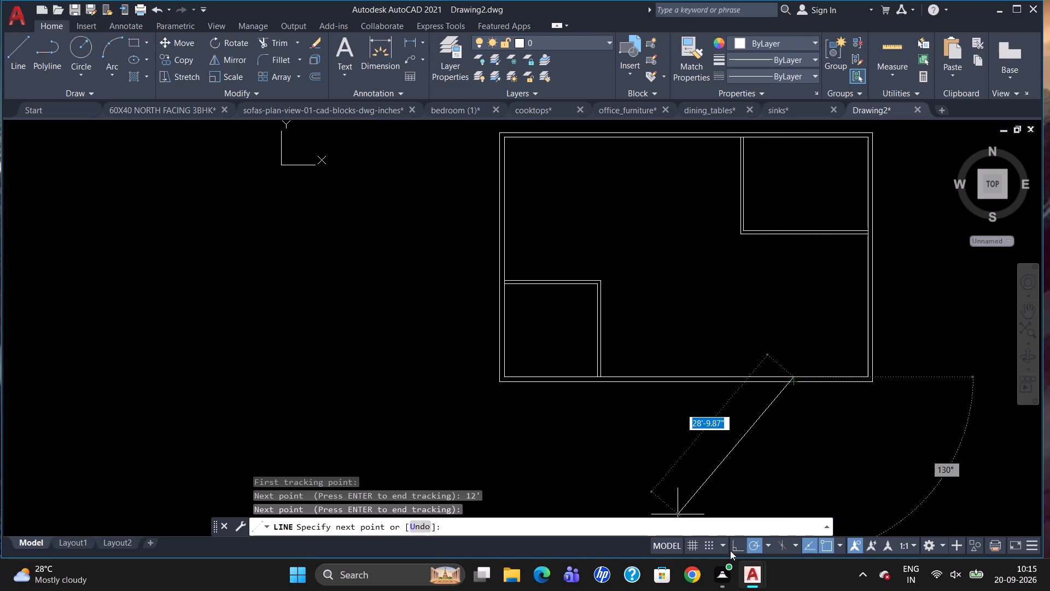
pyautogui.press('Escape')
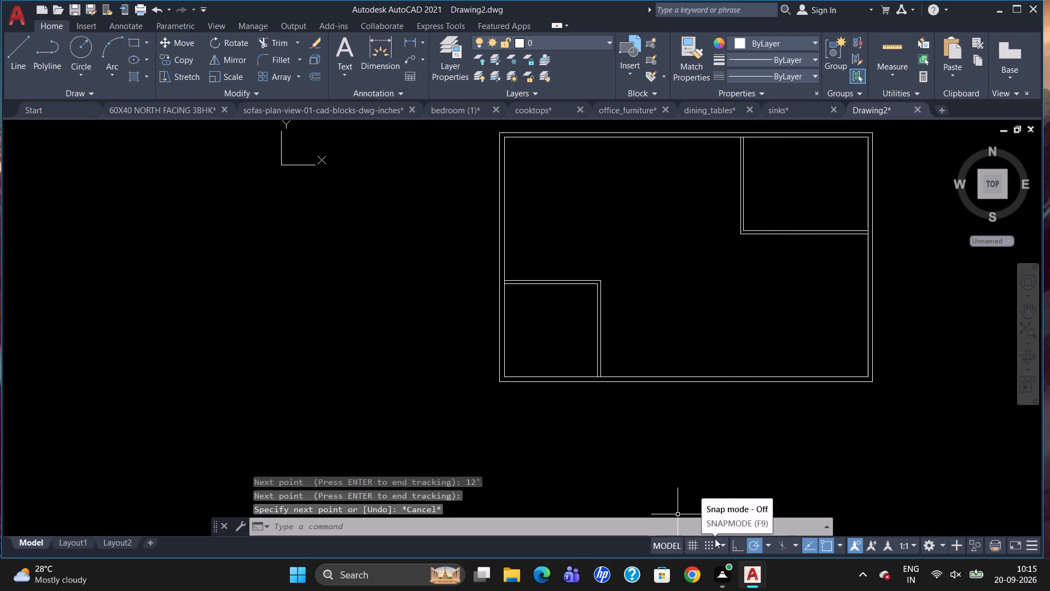
# Draw the lower-right room's 12' by 12' outline, tracking 12' along the bottom wall from the inner lower-right corner and ending at the right wall.
pyautogui.press('l')
pyautogui.press('Return')
pyautogui.press('t')
pyautogui.press('k')
pyautogui.press('Return')
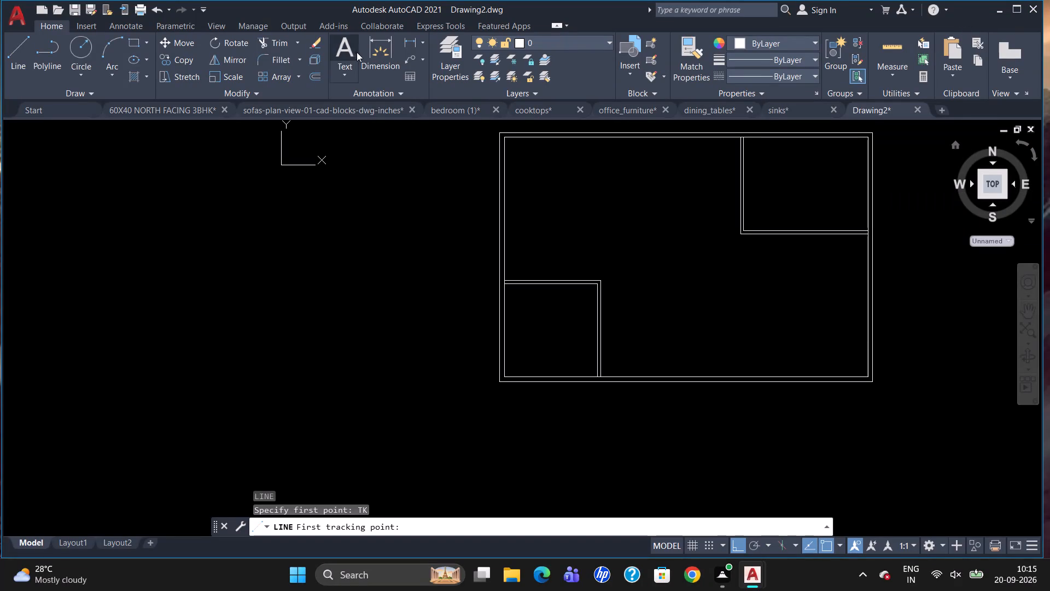
pyautogui.click(868, 377)
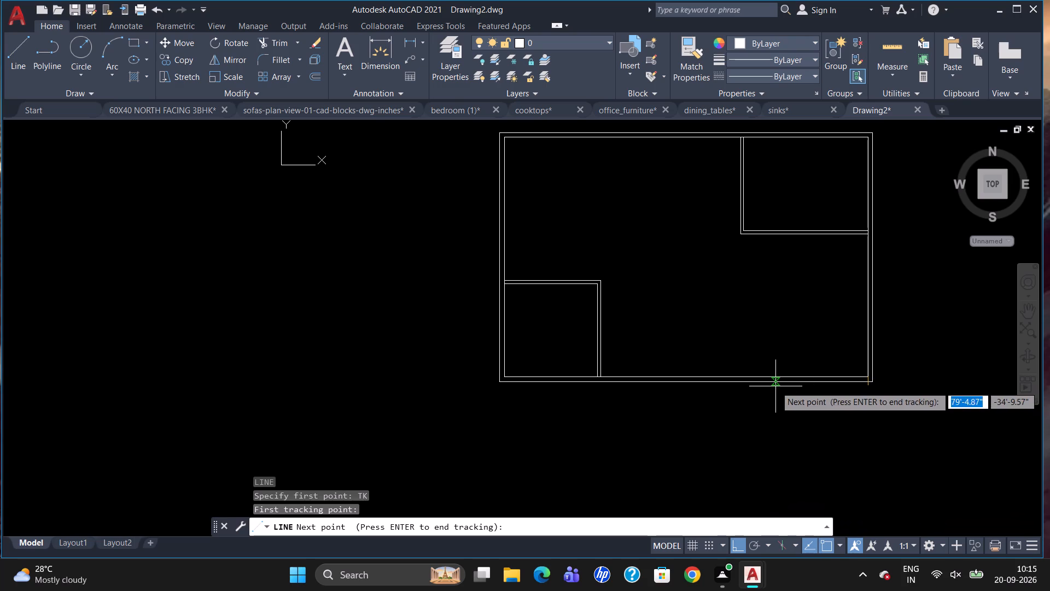
pyautogui.write("12'")
pyautogui.press('Return')
pyautogui.press('Return')
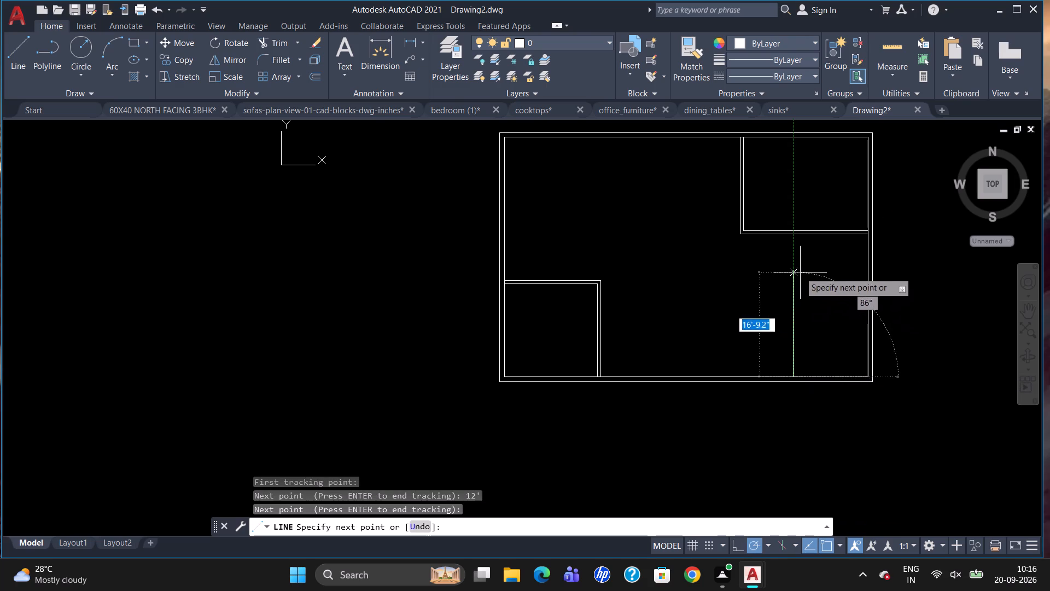
pyautogui.write('12')
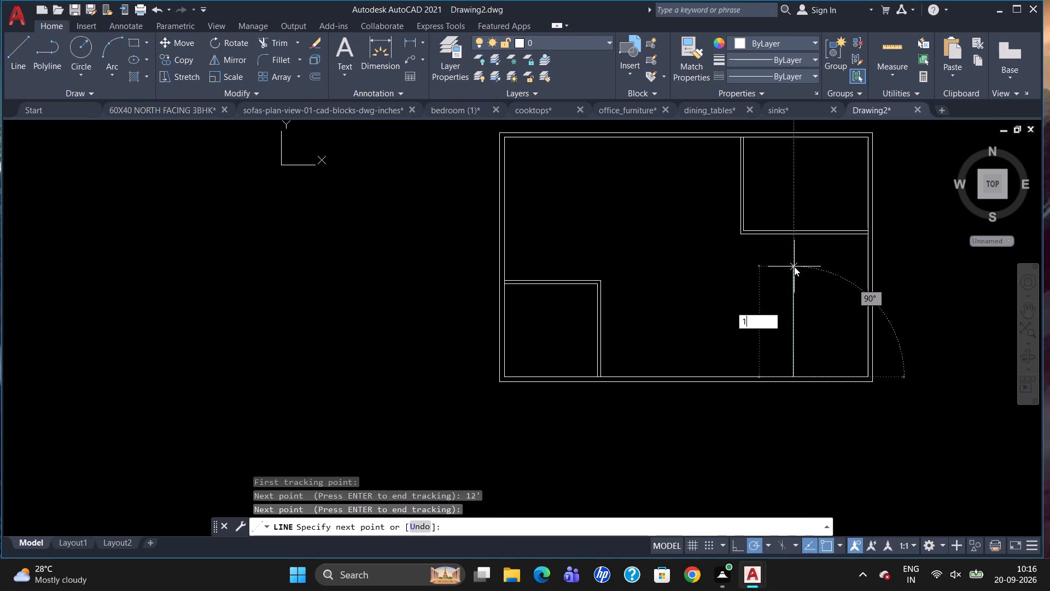
pyautogui.press("'")
pyautogui.press('Return')
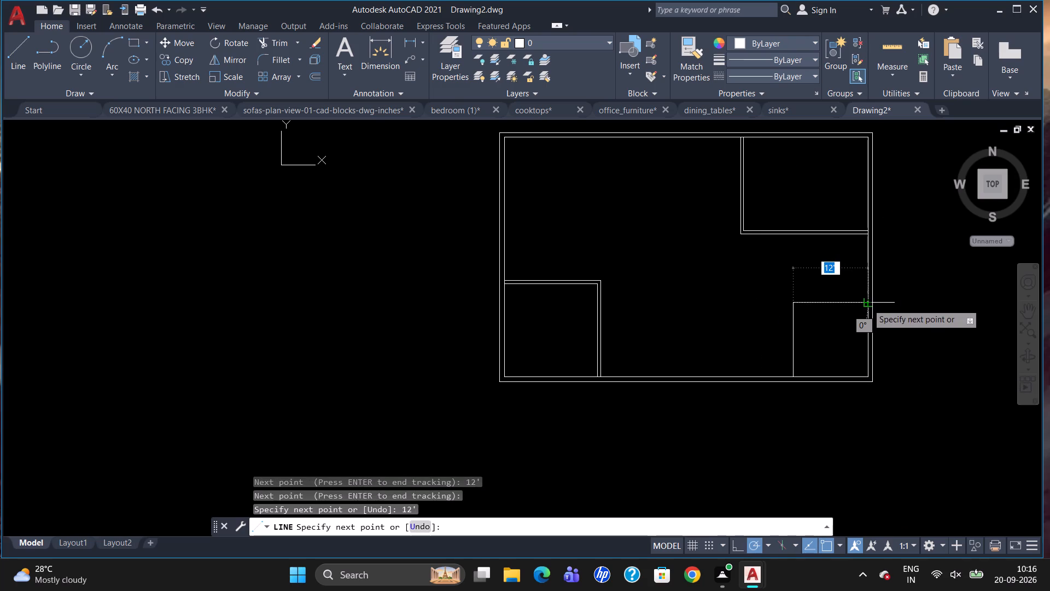
pyautogui.click(867, 303)
pyautogui.press('Escape')
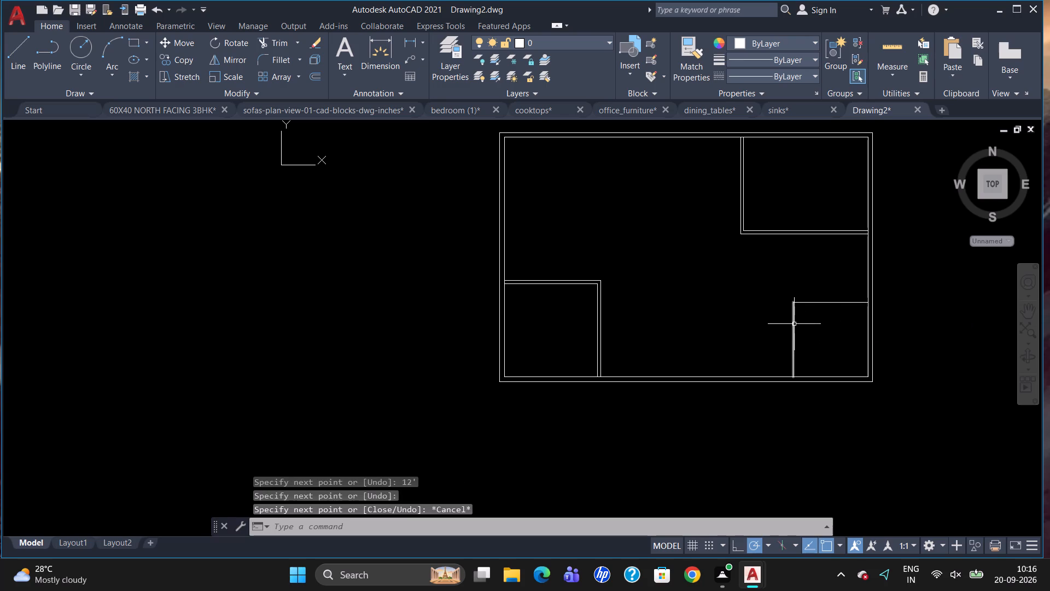
# Offset the lower-right room's top and left lines 6" outward to form its partition walls.
pyautogui.press('o')
pyautogui.press('Return')
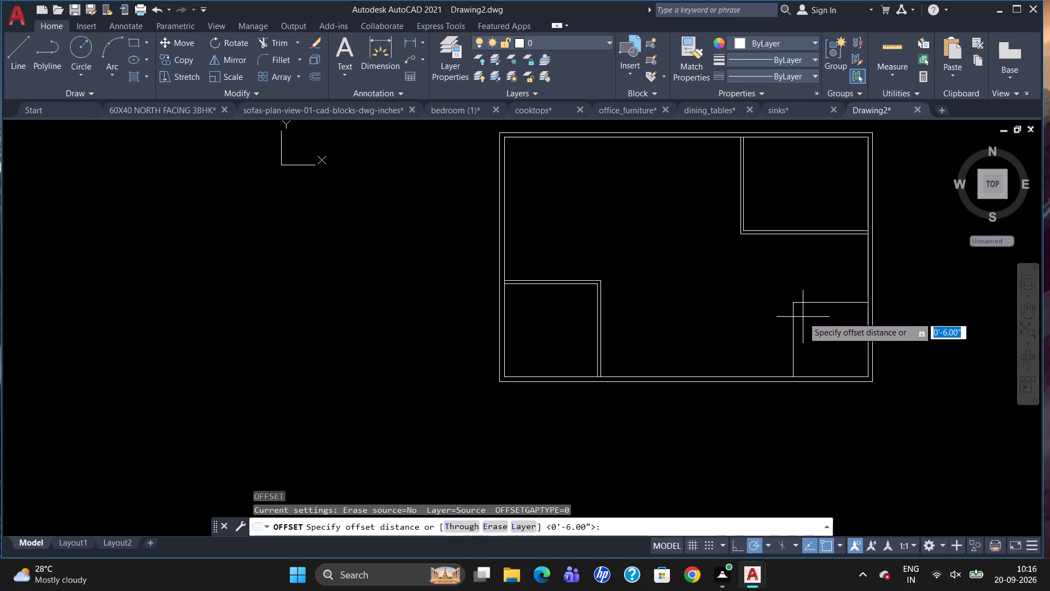
pyautogui.press('6')
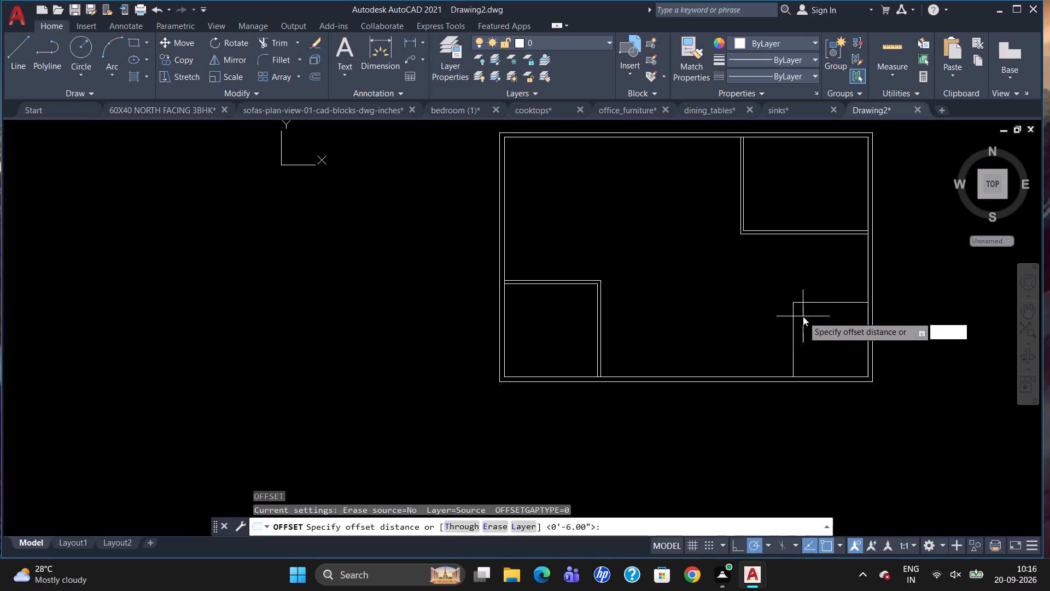
pyautogui.press('Return')
pyautogui.moveTo(818, 302); pyautogui.dragTo(818, 296)
pyautogui.moveTo(820, 290); pyautogui.dragTo(820, 297)
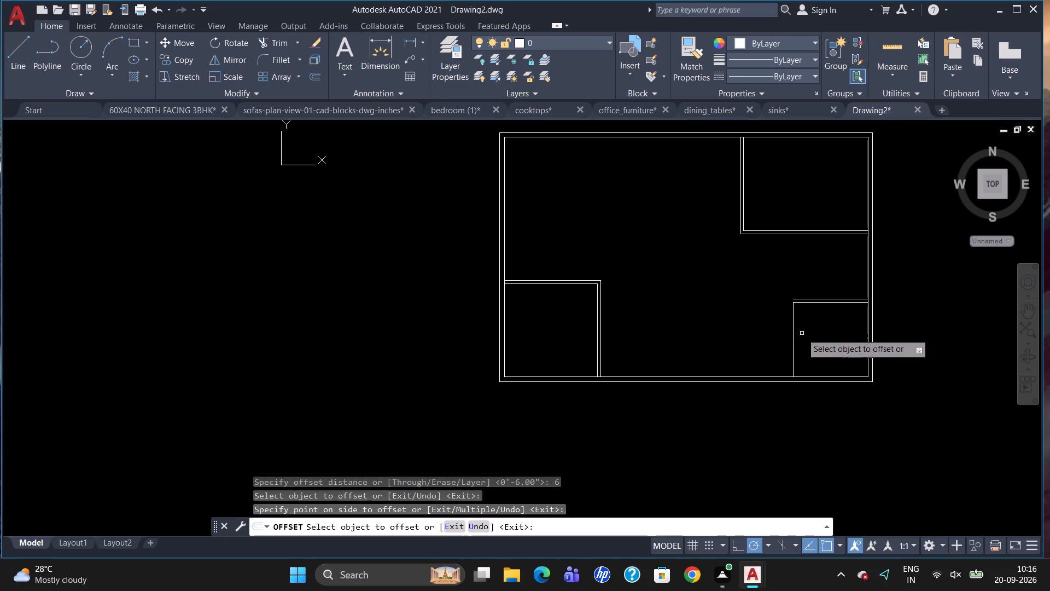
pyautogui.click(794, 333)
pyautogui.click(742, 349)
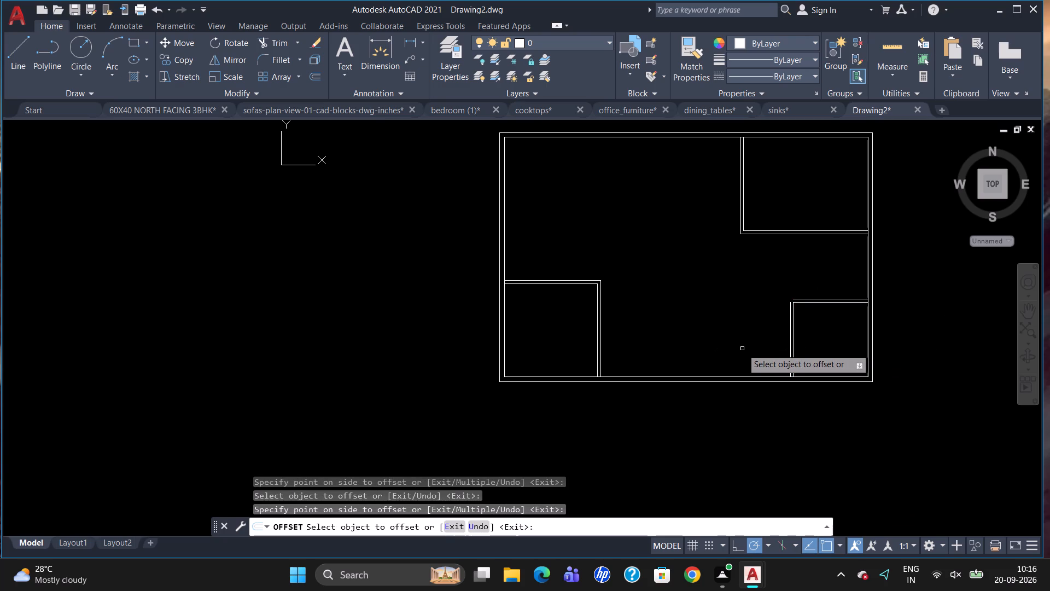
pyautogui.press('Escape')
# Draw a short vertical line up from the outer left partition line's end and extend the outer top partition line to it.
pyautogui.scroll(2, 823, 319)
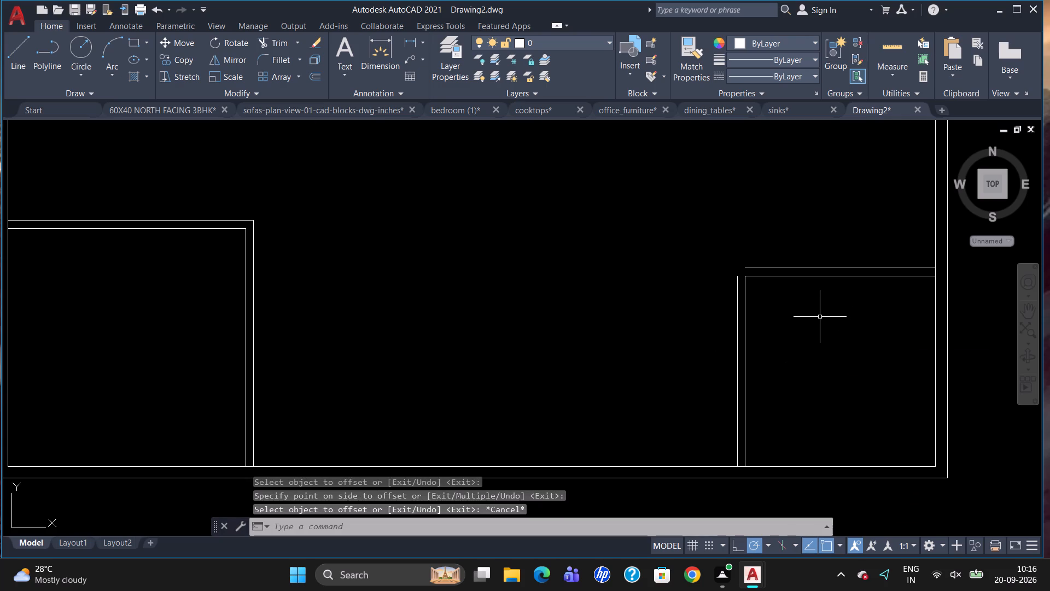
pyautogui.press('l')
pyautogui.press('Return')
pyautogui.scroll(1, 720, 270)
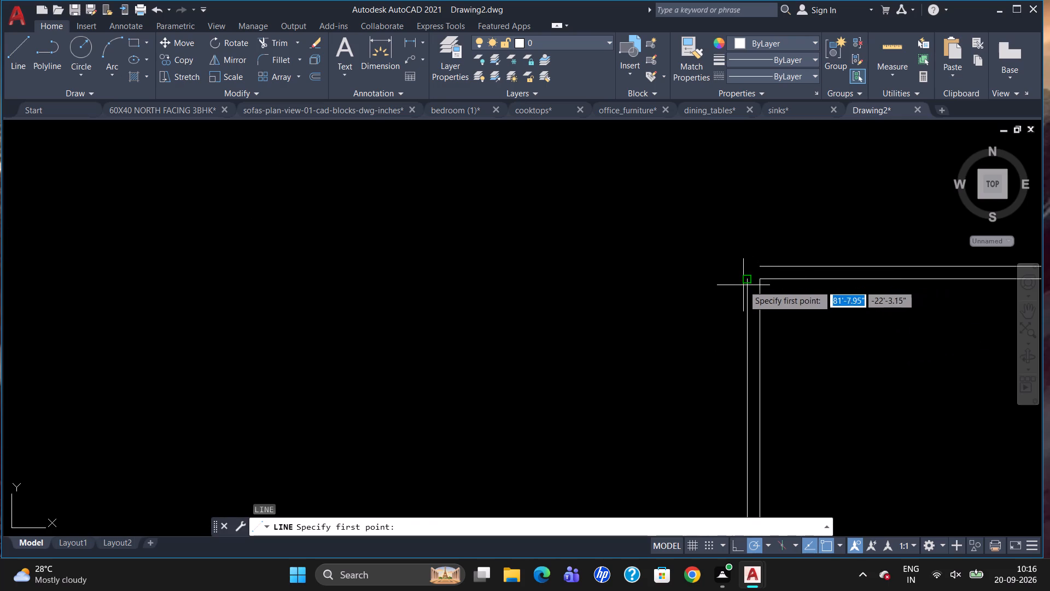
pyautogui.click(745, 282)
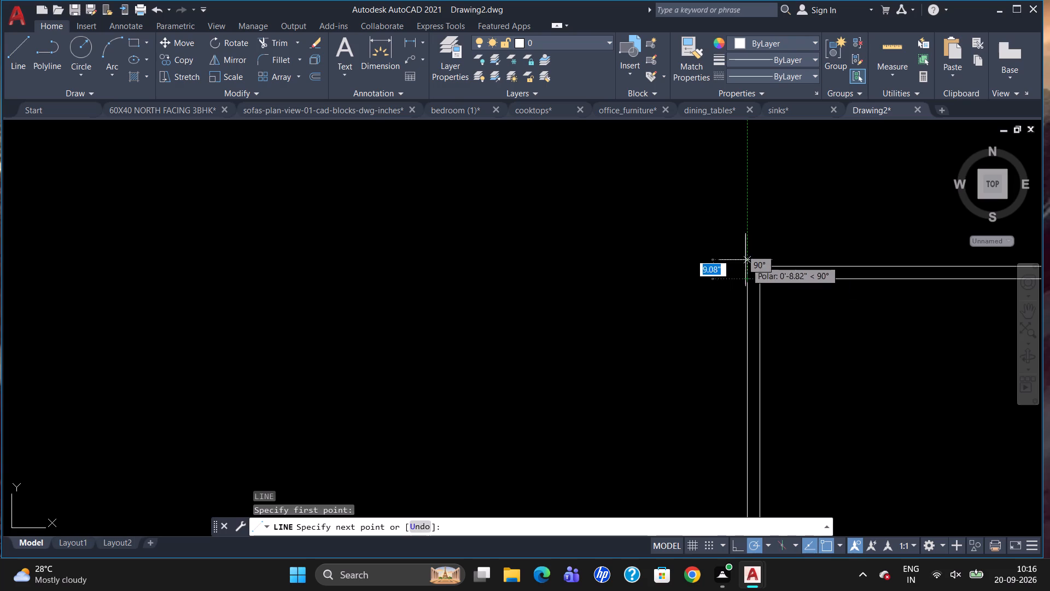
pyautogui.click(744, 248)
pyautogui.press('Escape')
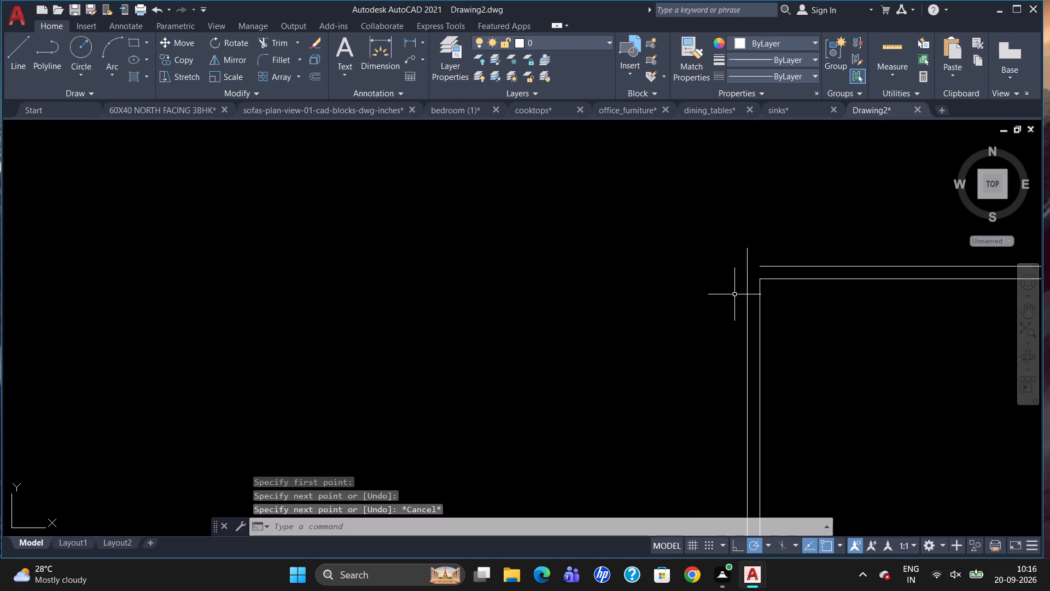
pyautogui.press('e')
pyautogui.press('x')
pyautogui.press('Return')
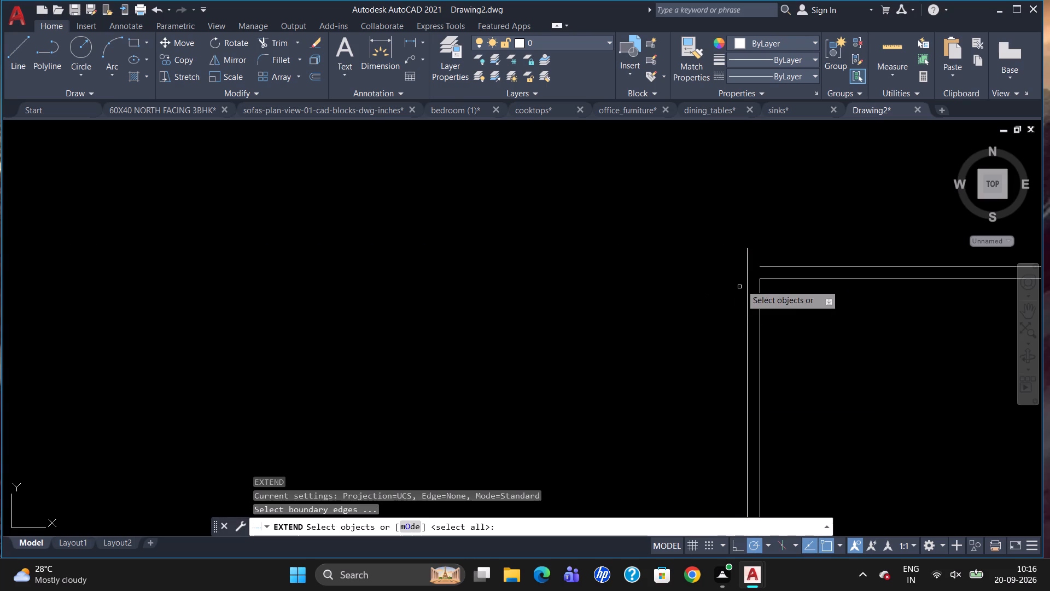
pyautogui.click(748, 263)
pyautogui.press('Return')
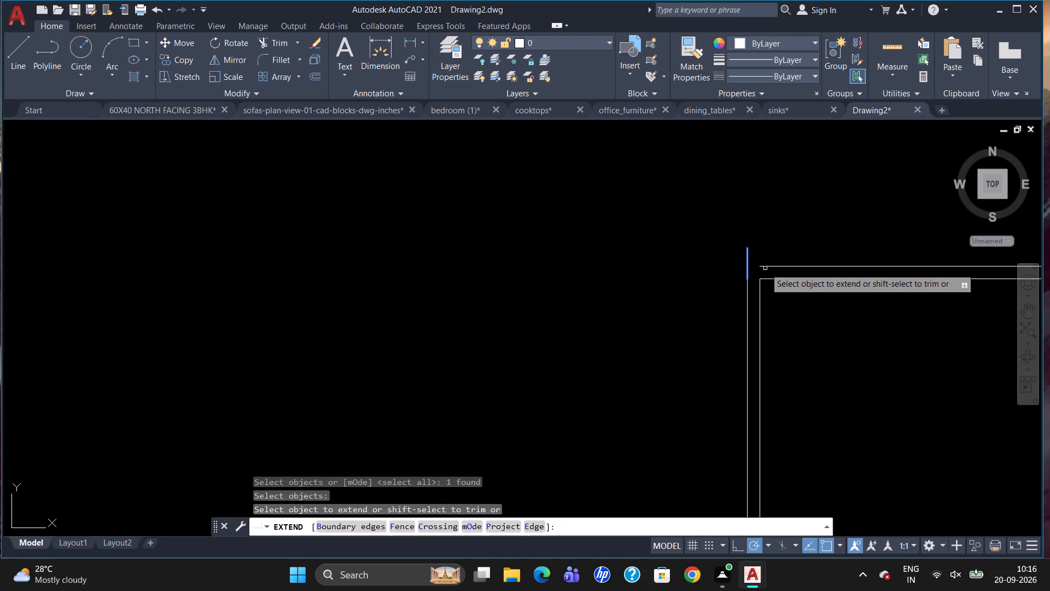
pyautogui.click(767, 266)
pyautogui.press('Escape')
# Trim the short vertical line's excess above the lower-right room's outer top-left corner.
pyautogui.press('t')
pyautogui.press('r')
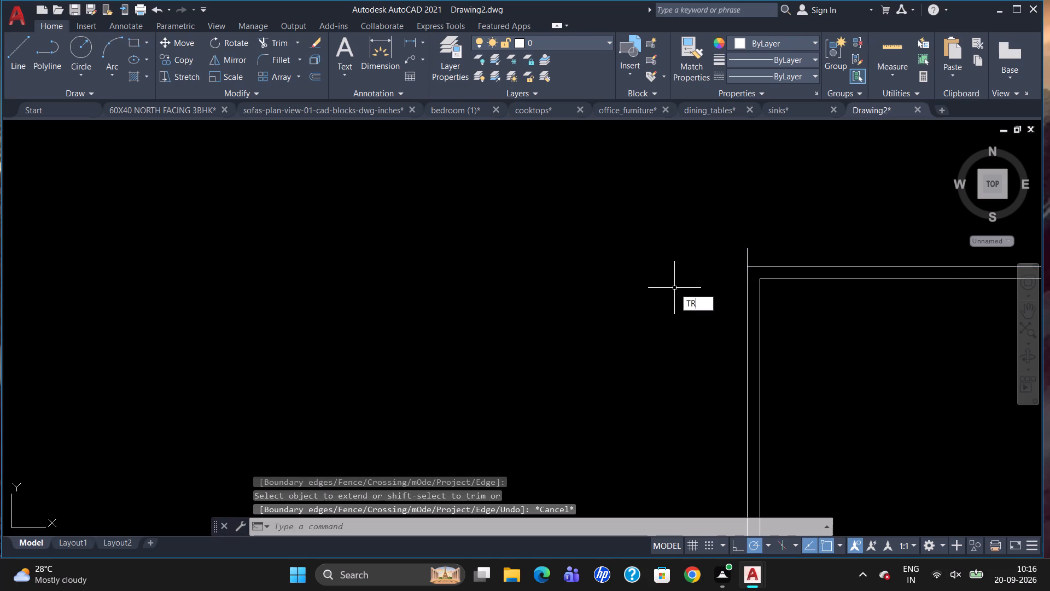
pyautogui.press('Return')
pyautogui.press('Return')
pyautogui.click(748, 252)
pyautogui.press('Escape')
# Erase the lower-left room's four partition lines and the short leftover piece at their corner.
pyautogui.scroll(-1, 621, 273)
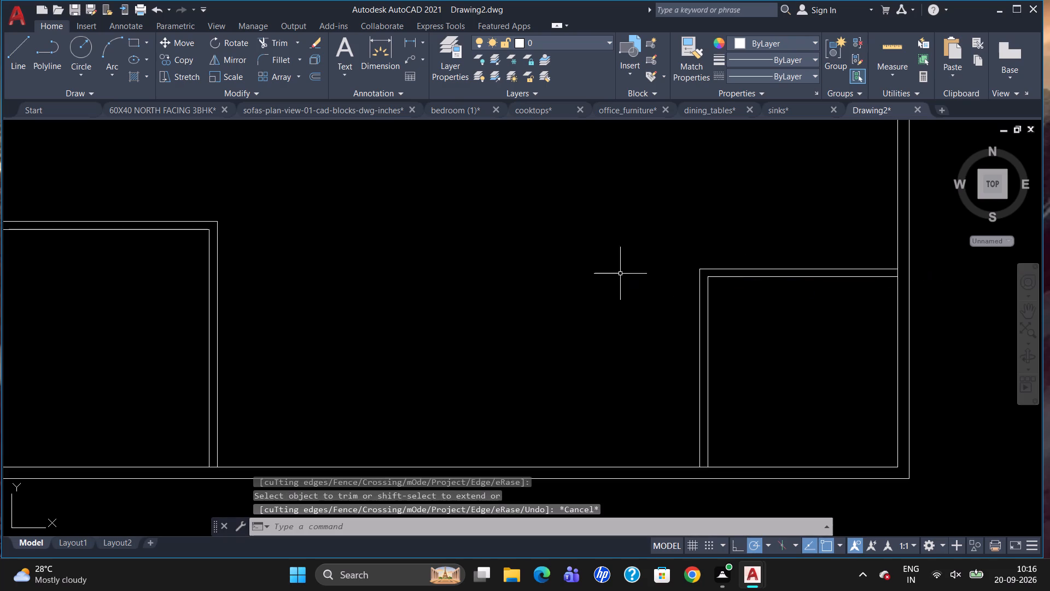
pyautogui.scroll(-2, 620, 274)
pyautogui.scroll(1, 711, 227)
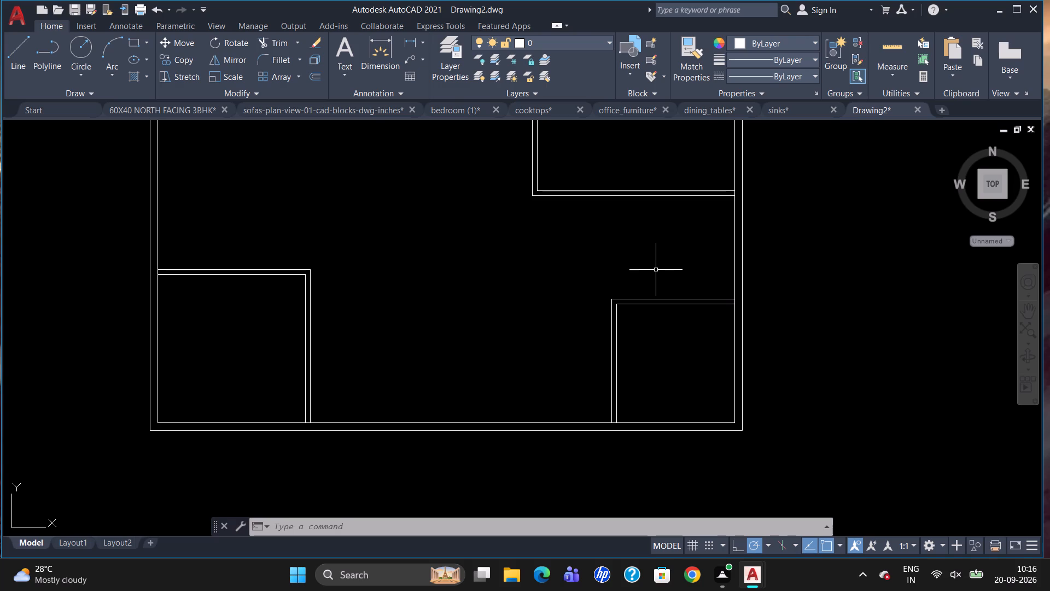
pyautogui.scroll(-1, 701, 306)
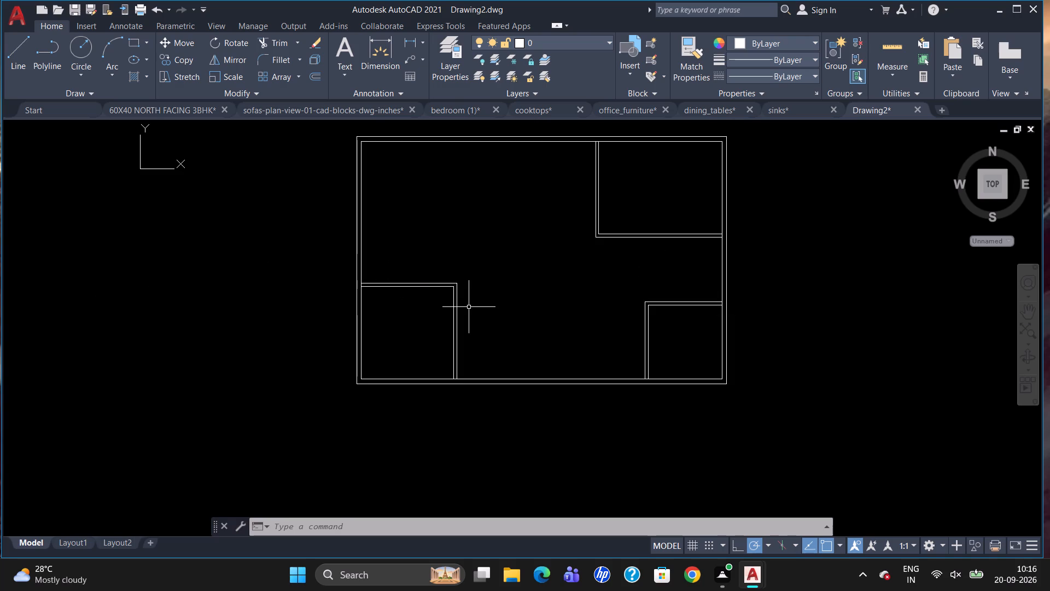
pyautogui.moveTo(409, 266); pyautogui.dragTo(428, 302)
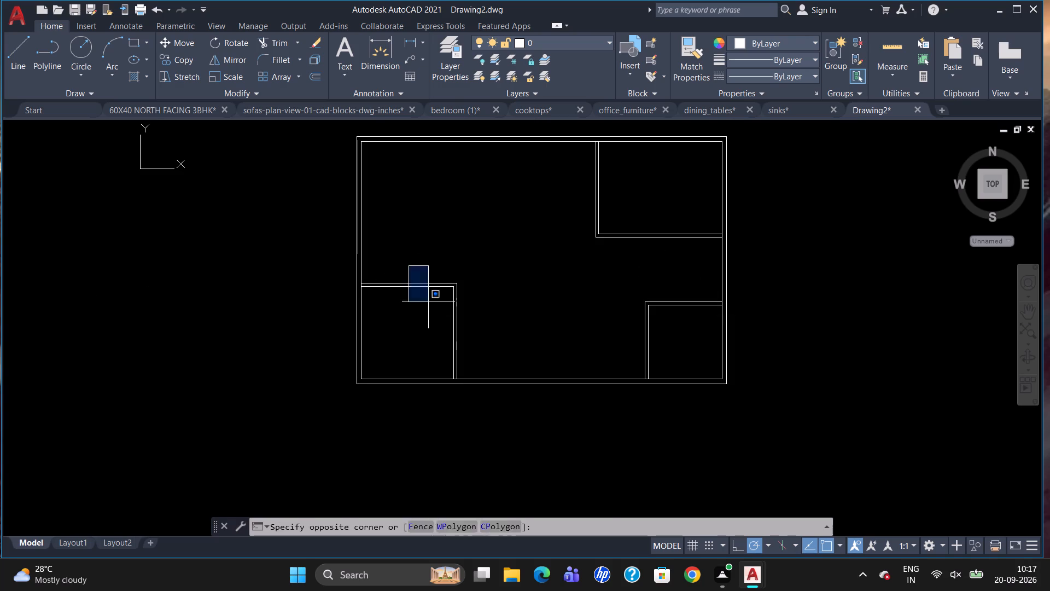
pyautogui.moveTo(428, 302); pyautogui.dragTo(494, 346)
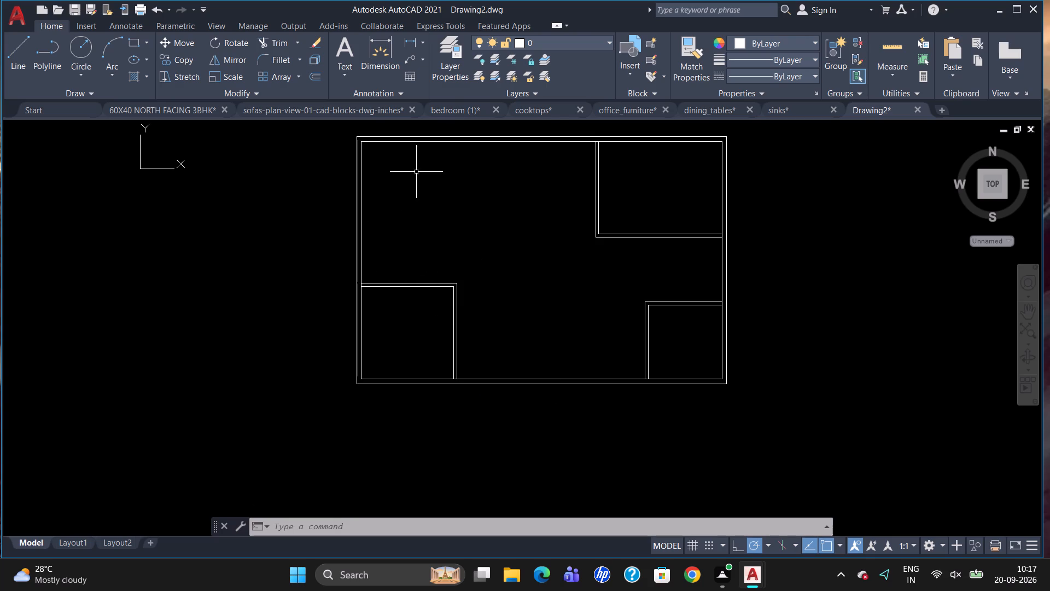
pyautogui.click(454, 303)
pyautogui.click(458, 312)
pyautogui.click(421, 286)
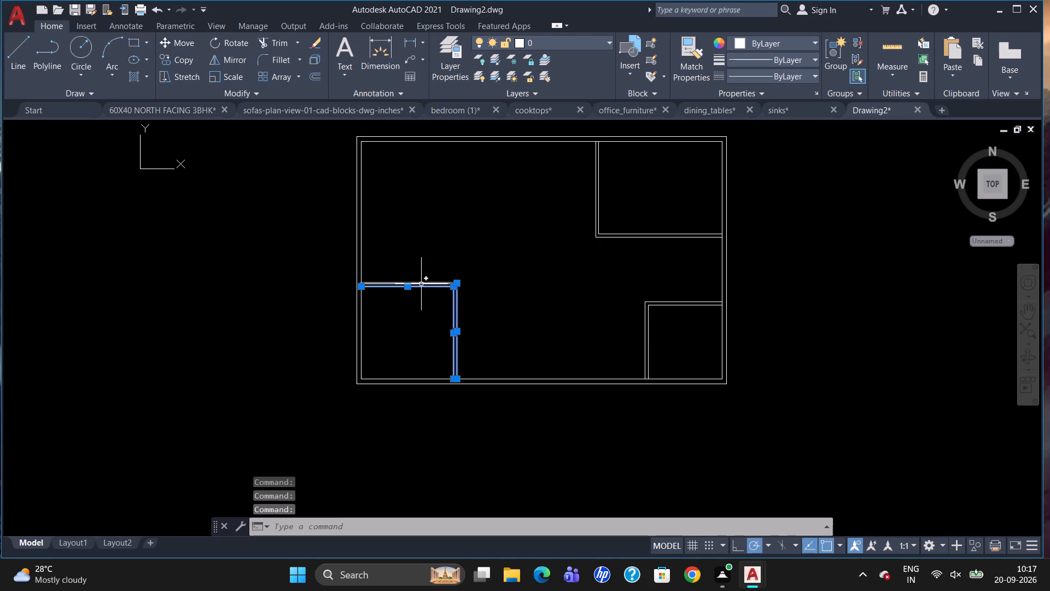
pyautogui.click(422, 284)
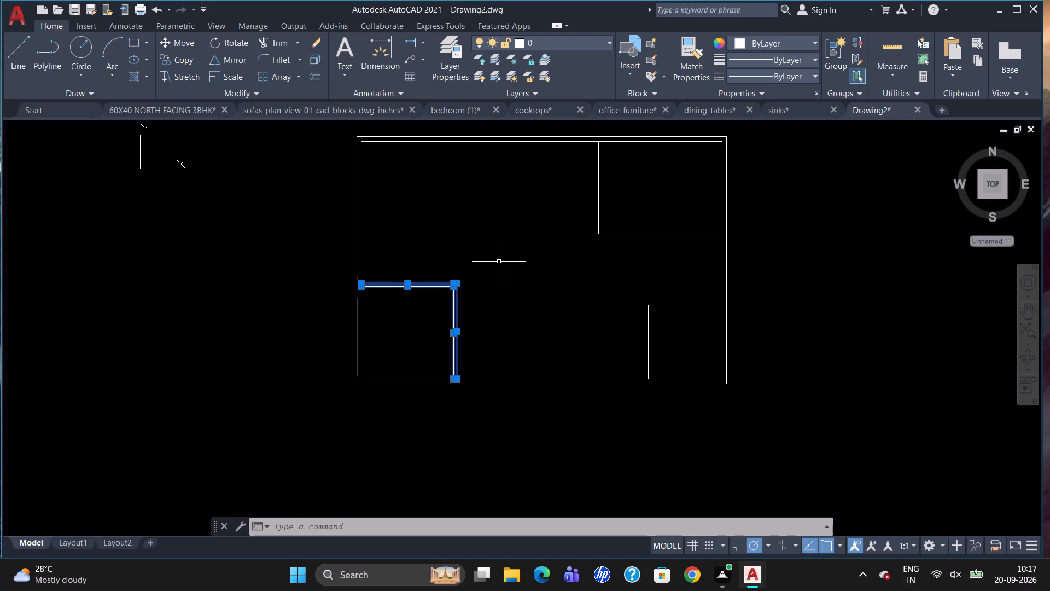
pyautogui.press('Delete')
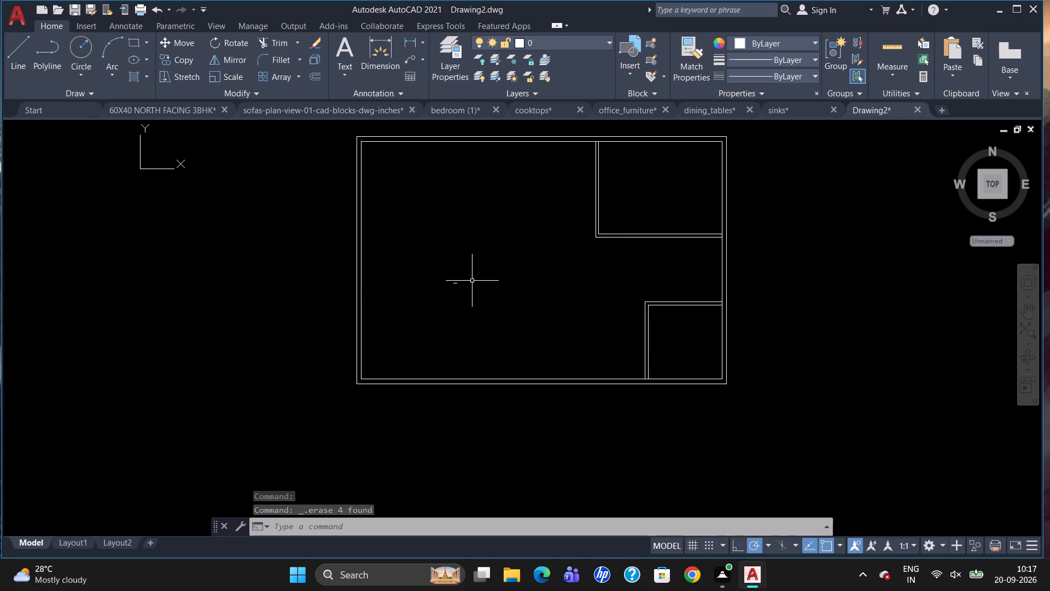
pyautogui.moveTo(457, 282); pyautogui.dragTo(457, 287)
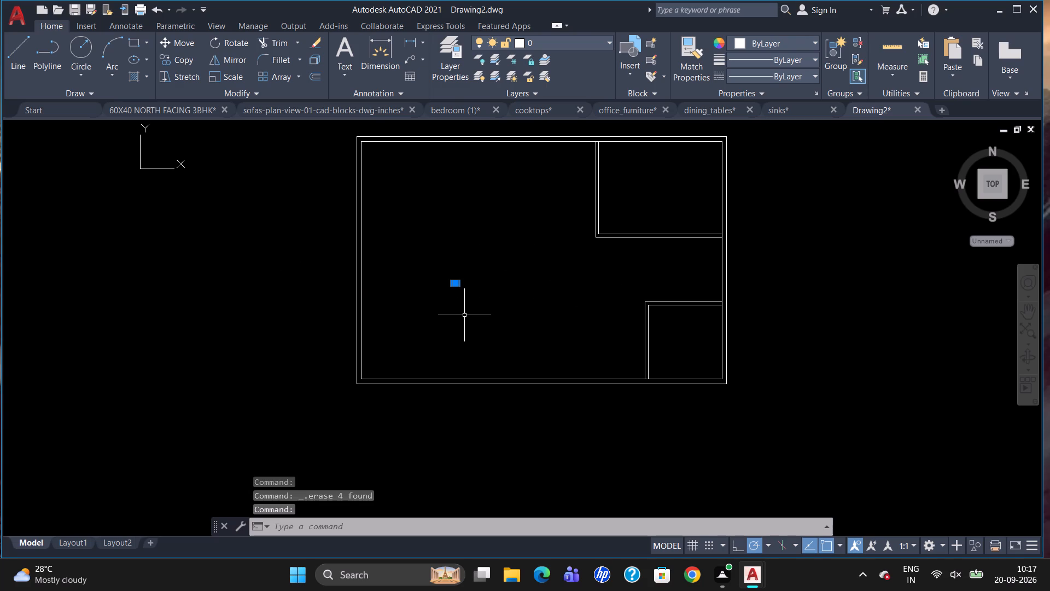
pyautogui.press('Delete')
# Draw the lower-left room's lines starting 12' along the bottom inner wall from its left corner, 8' up and across to the left wall.
pyautogui.press('l')
pyautogui.press('Return')
pyautogui.write('TK')
pyautogui.press('Return')
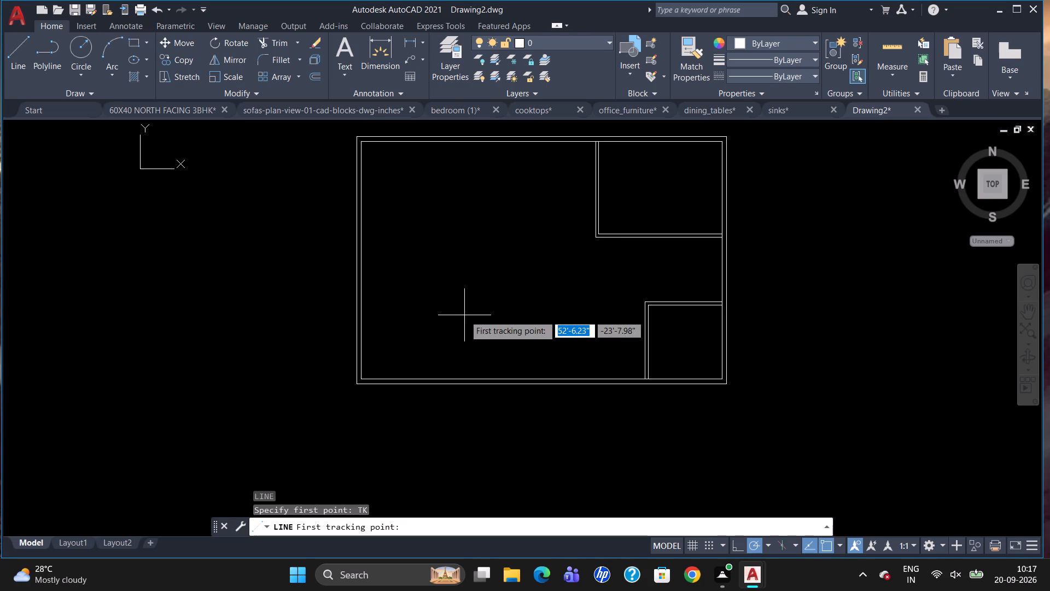
pyautogui.click(364, 376)
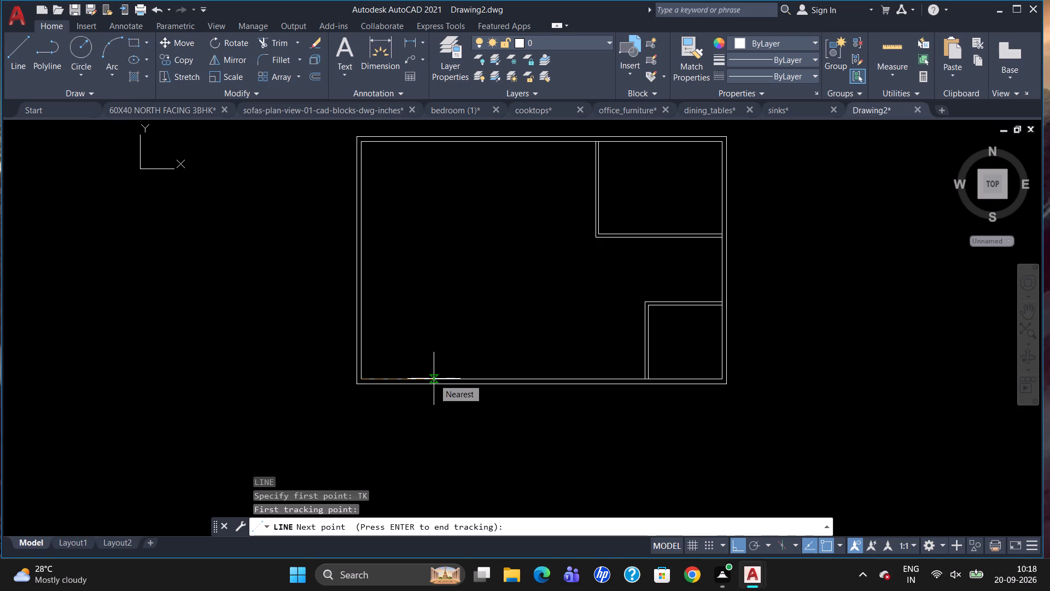
pyautogui.write("12'")
pyautogui.press('Return')
pyautogui.press('Return')
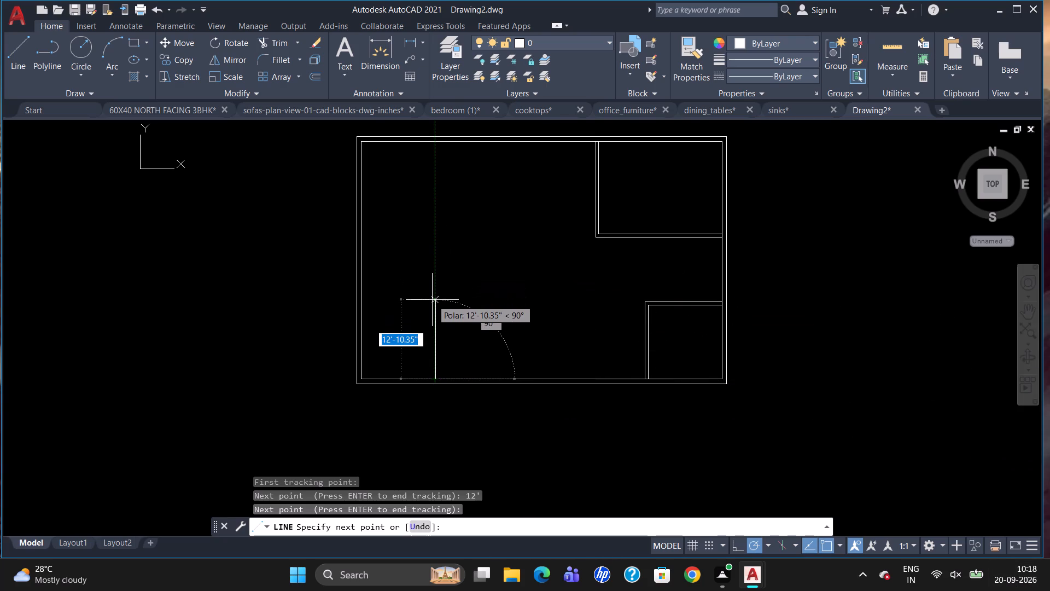
pyautogui.write("8'")
pyautogui.press('Return')
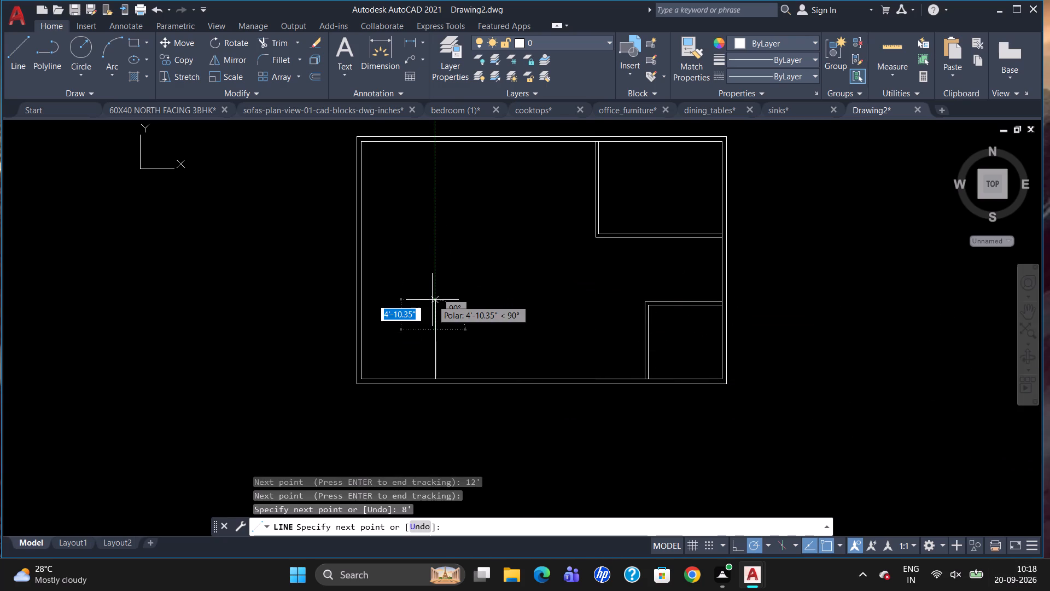
pyautogui.click(358, 327)
pyautogui.press('Escape')
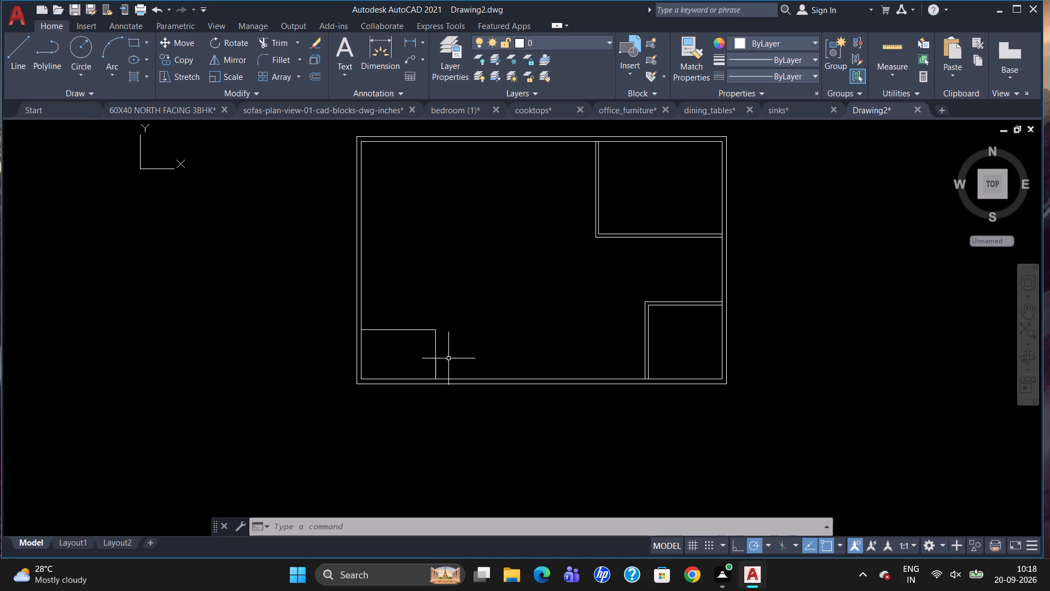
# Offset the lower-left room's top and right lines 6" outward to form its partition walls.
pyautogui.press('o')
pyautogui.press('Return')
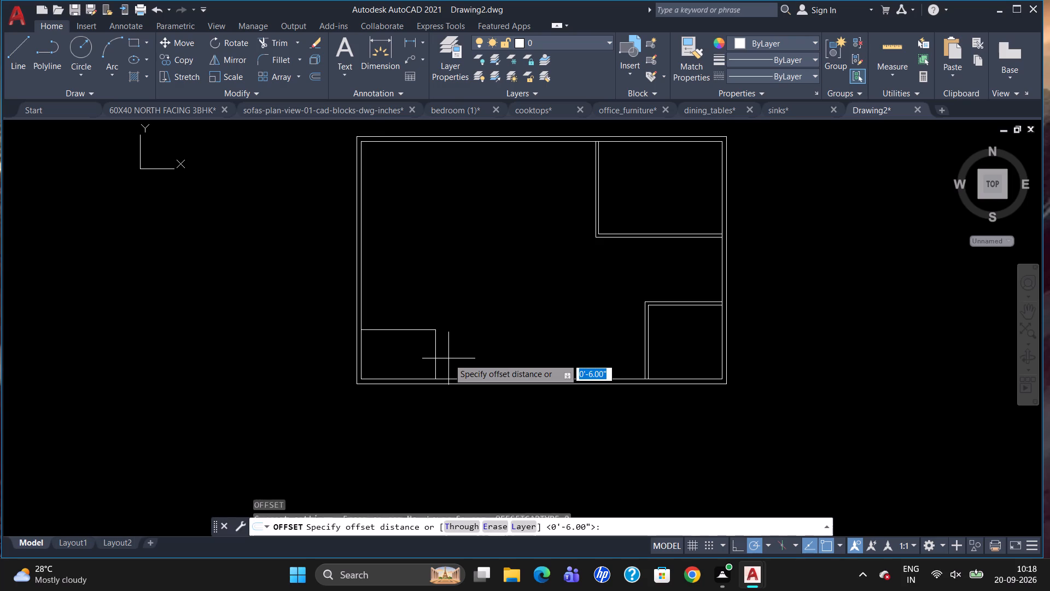
pyautogui.press('6')
pyautogui.press('Return')
pyautogui.scroll(2, 448, 358)
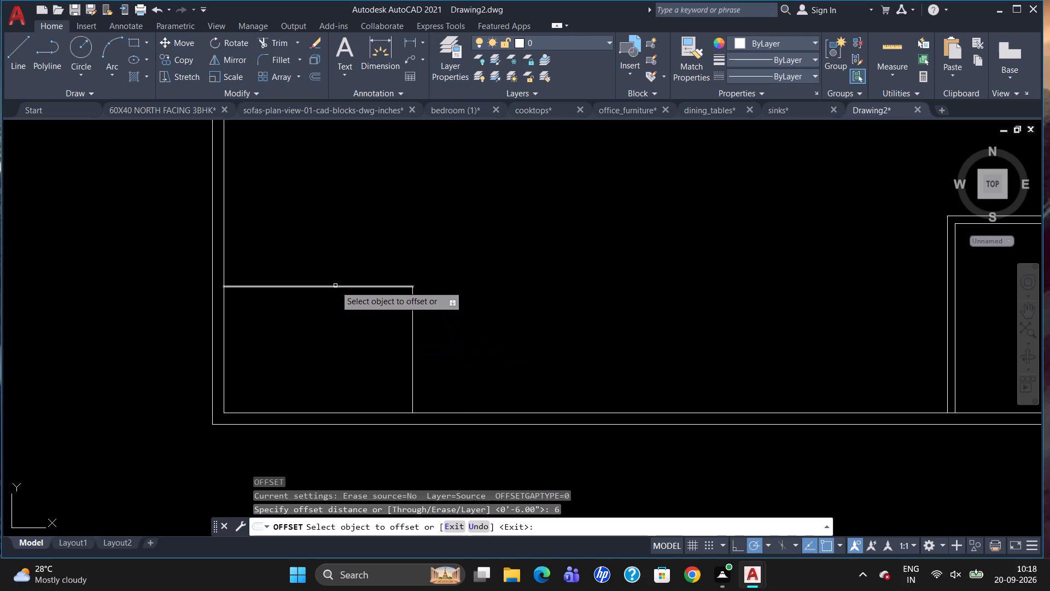
pyautogui.moveTo(335, 287); pyautogui.dragTo(339, 279)
pyautogui.moveTo(355, 263); pyautogui.dragTo(357, 270)
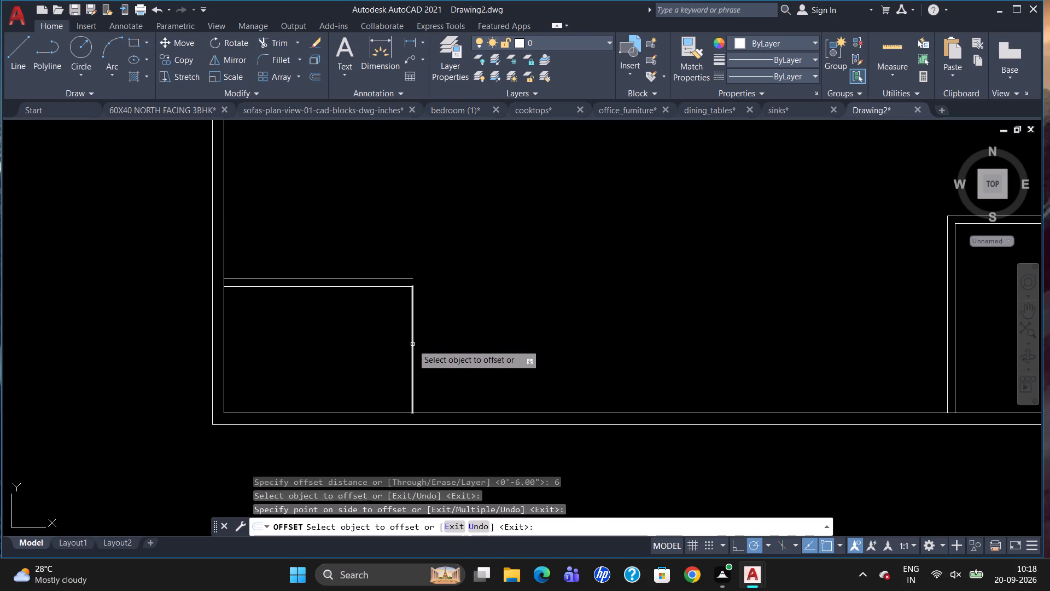
pyautogui.moveTo(412, 344); pyautogui.dragTo(421, 348)
pyautogui.click(450, 357)
pyautogui.scroll(-1, 444, 319)
pyautogui.scroll(1, 448, 286)
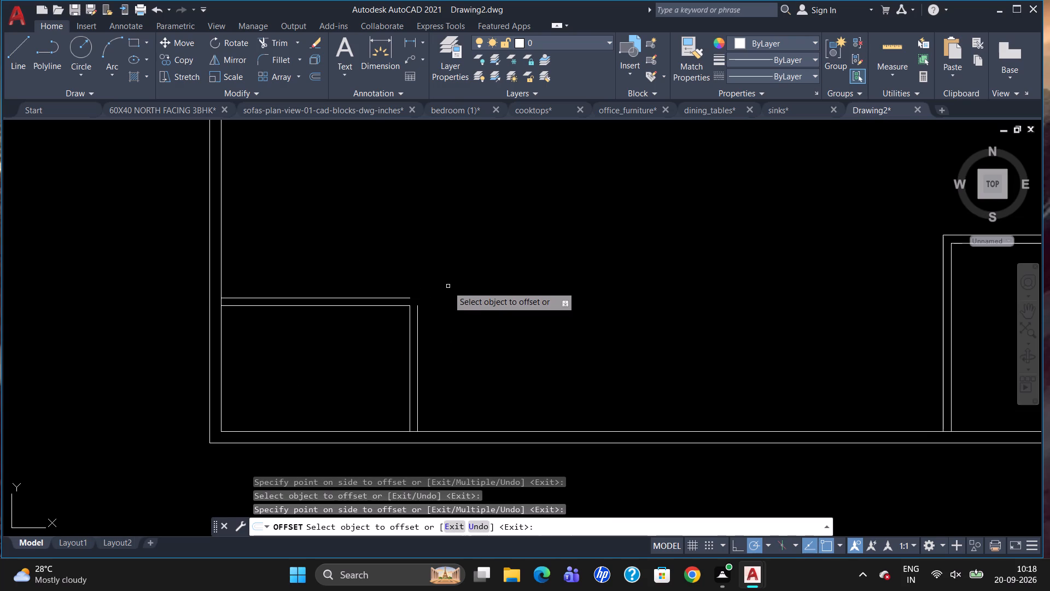
pyautogui.press('Escape')
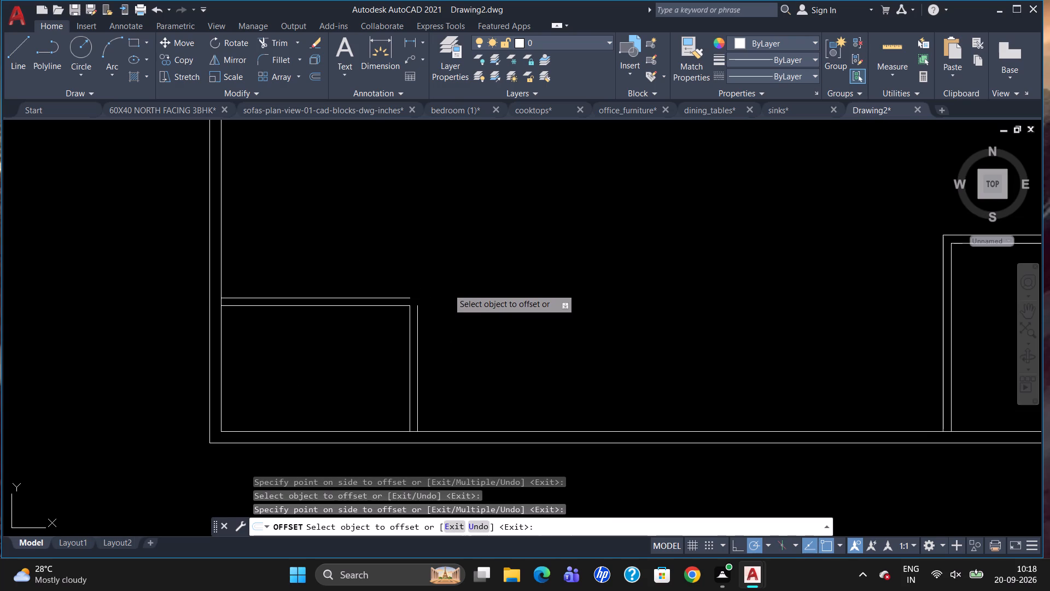
# Draw a short horizontal line rightward from the outer top partition line's end and extend the outer right partition line up to it.
pyautogui.press('l')
pyautogui.press('Return')
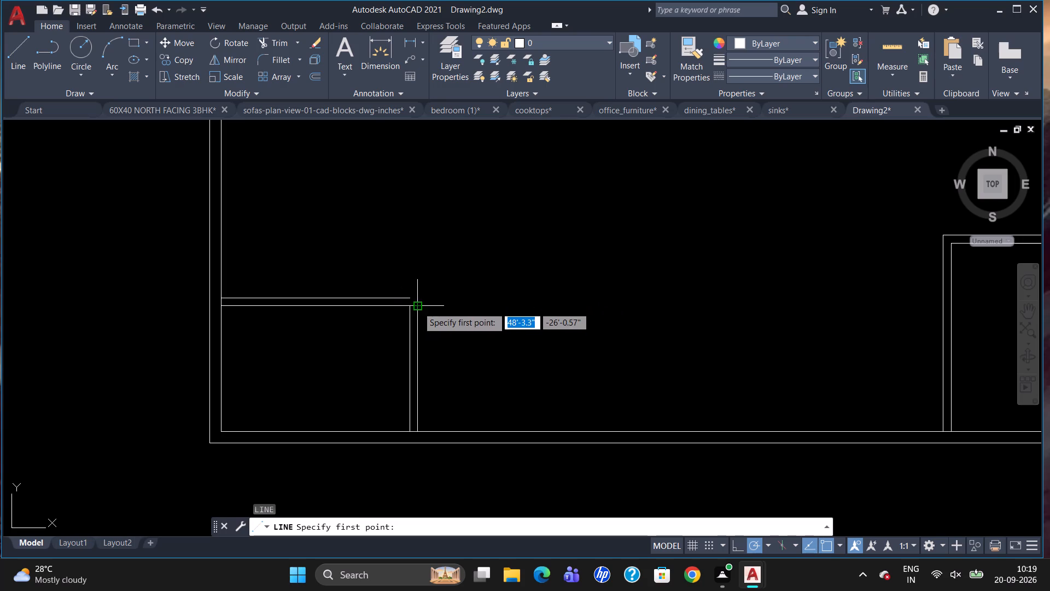
pyautogui.click(410, 296)
pyautogui.click(437, 297)
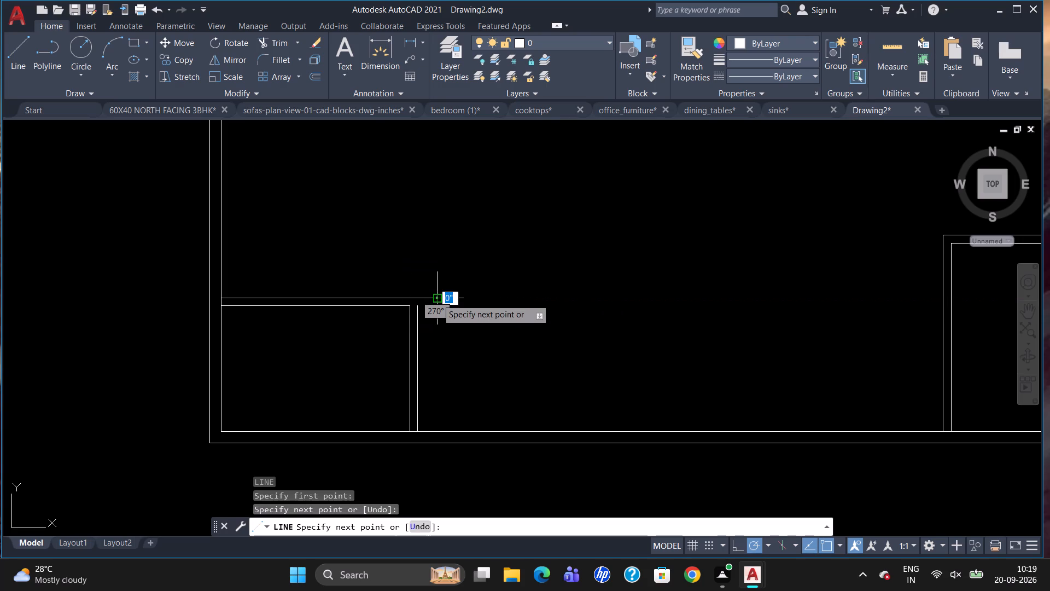
pyautogui.press('Escape')
pyautogui.write('EX')
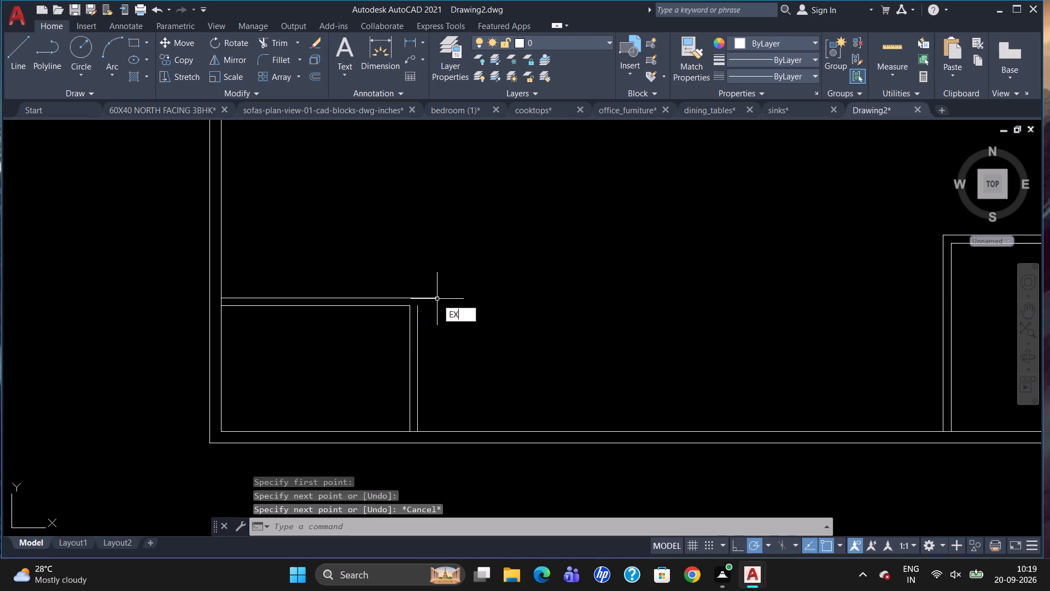
pyautogui.press('Return')
pyautogui.click(436, 300)
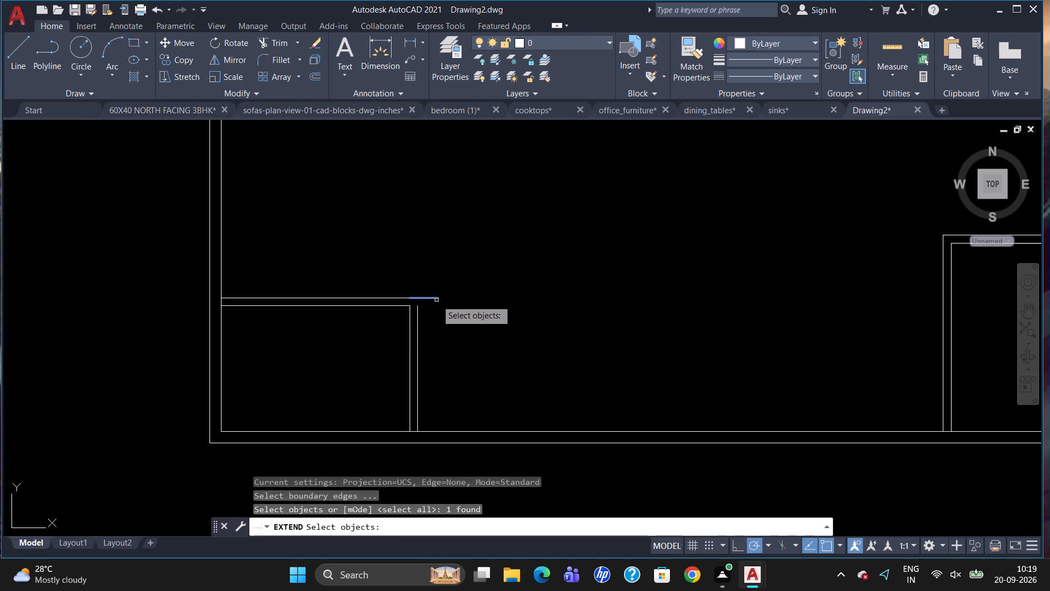
pyautogui.press('Return')
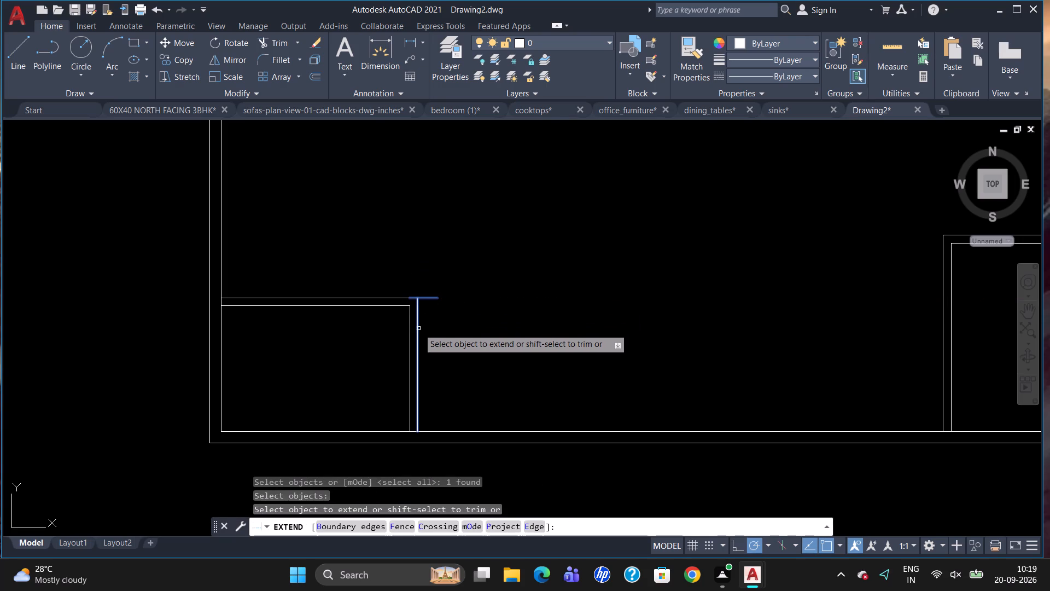
pyautogui.click(418, 328)
pyautogui.press('Escape')
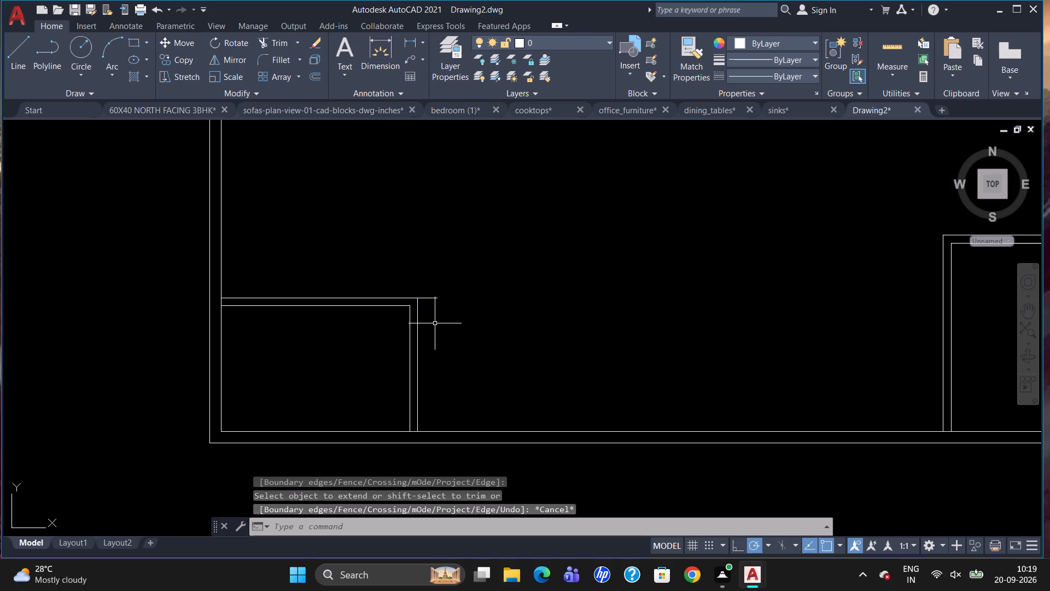
# Trim the short horizontal line's excess beyond the lower-left room's outer top-right corner.
pyautogui.write('TR')
pyautogui.press('Return')
pyautogui.press('Return')
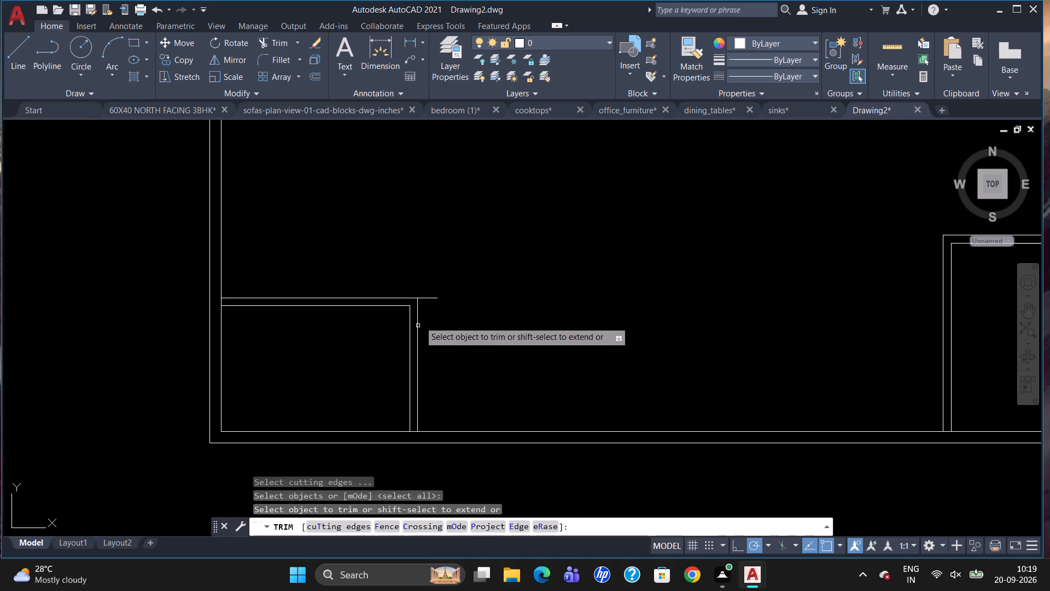
pyautogui.click(431, 298)
pyautogui.scroll(-2, 454, 375)
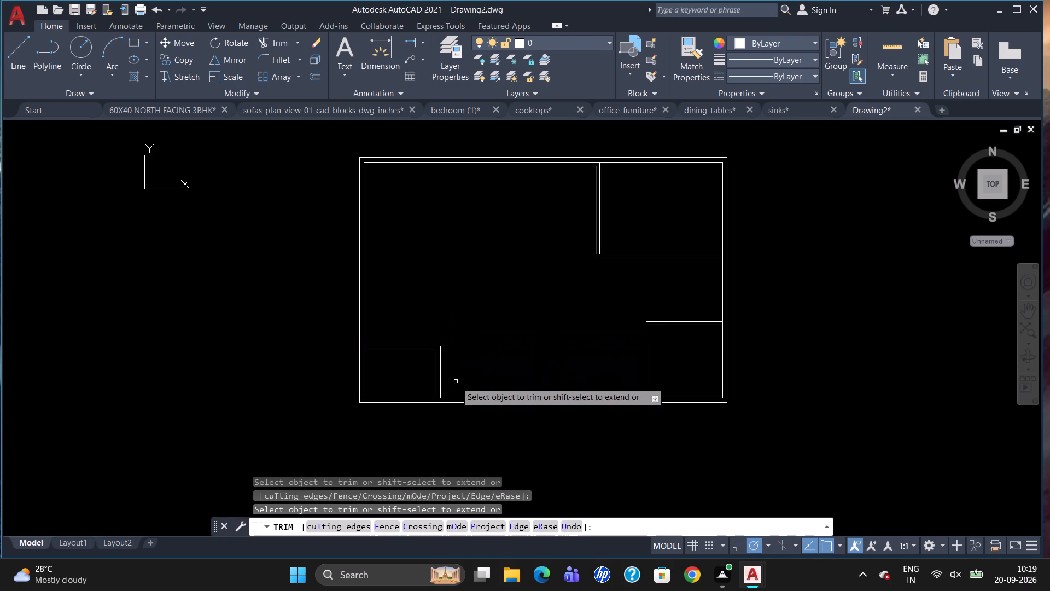
pyautogui.scroll(-1, 456, 381)
pyautogui.scroll(2, 436, 326)
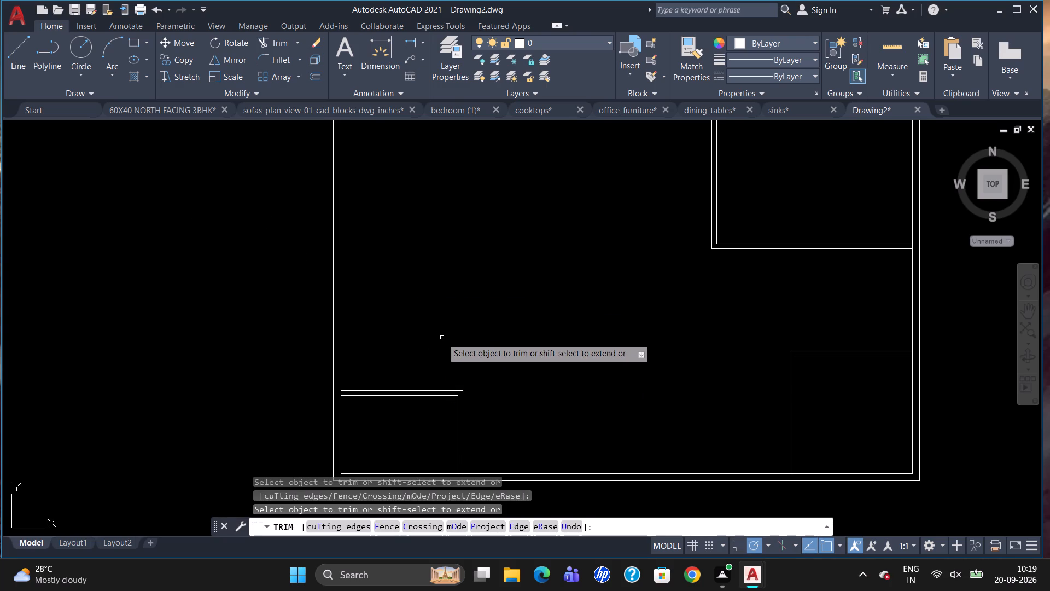
pyautogui.scroll(-1, 436, 344)
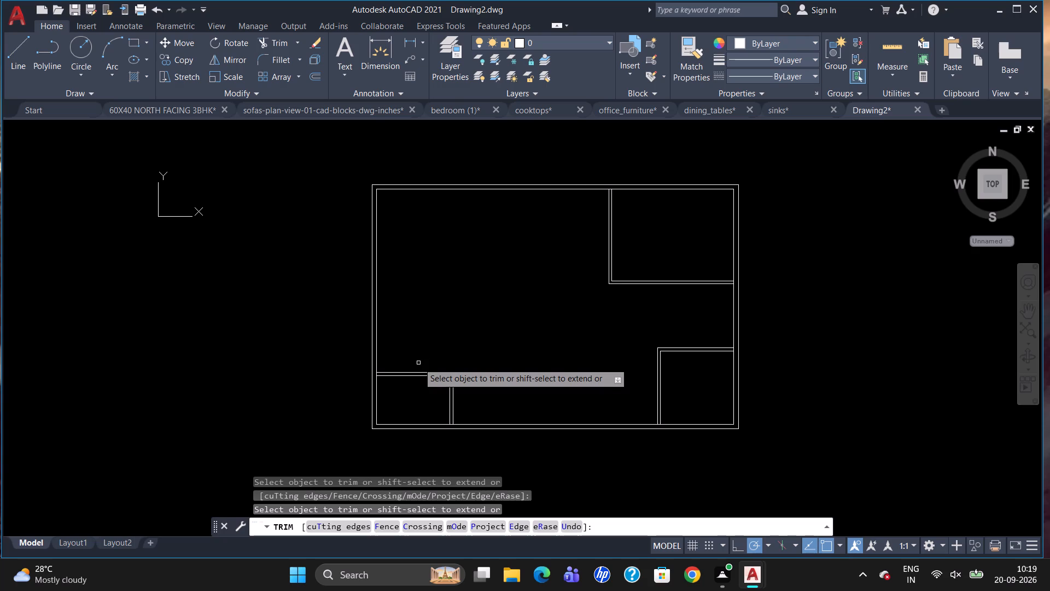
pyautogui.press('Escape')
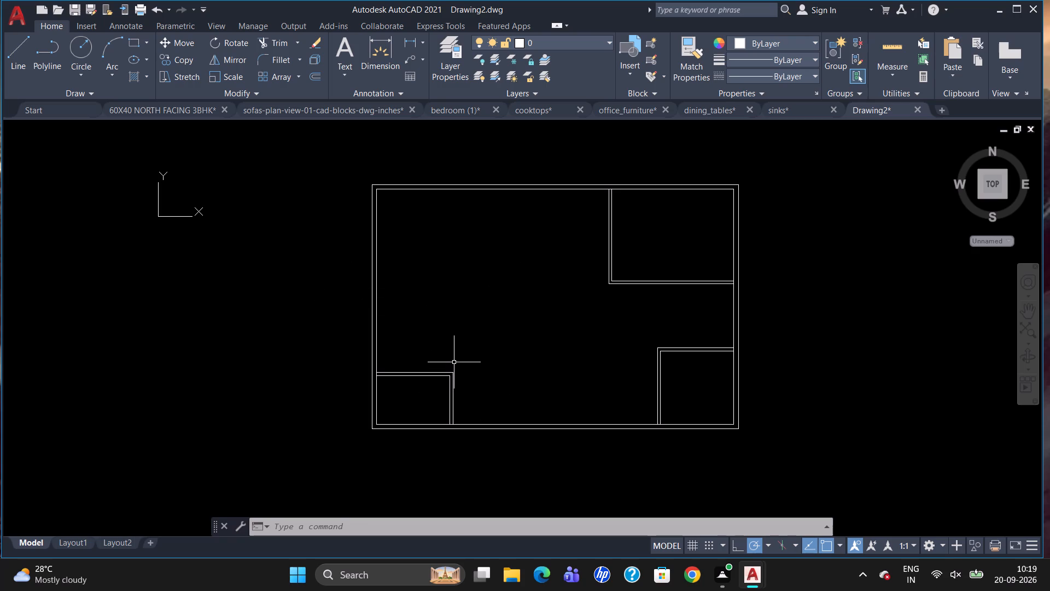
# Offset the lower-left room's outer top partition line 15' upward.
pyautogui.press('o')
pyautogui.press('Return')
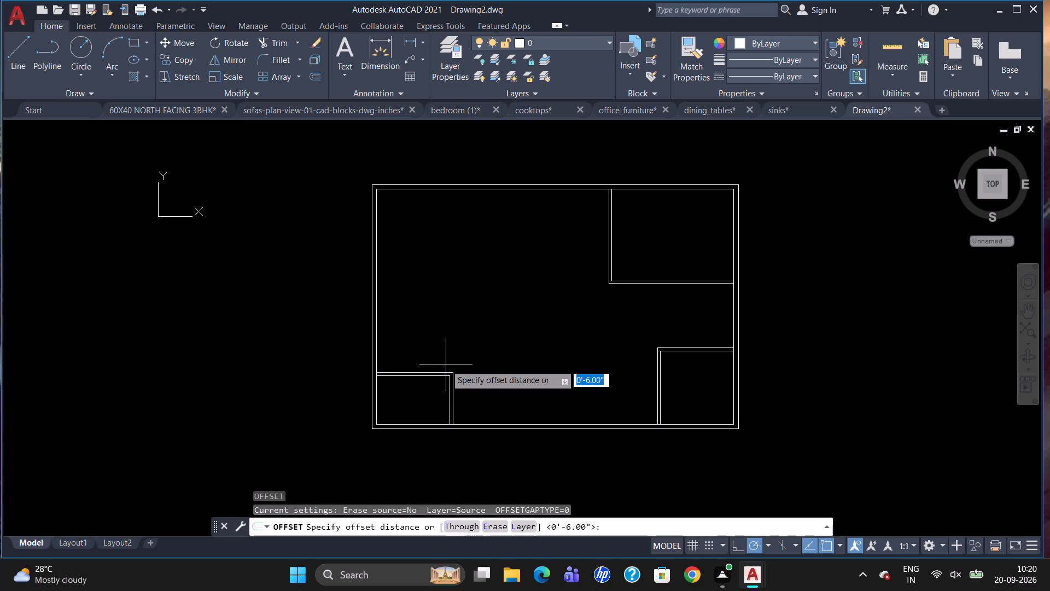
pyautogui.write('15')
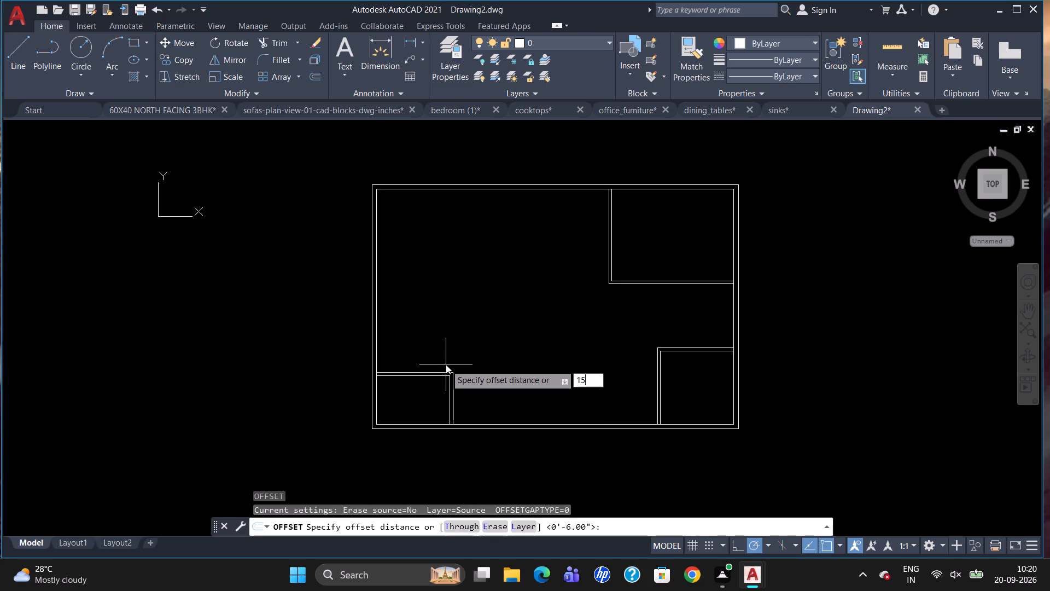
pyautogui.press("'")
pyautogui.press('Return')
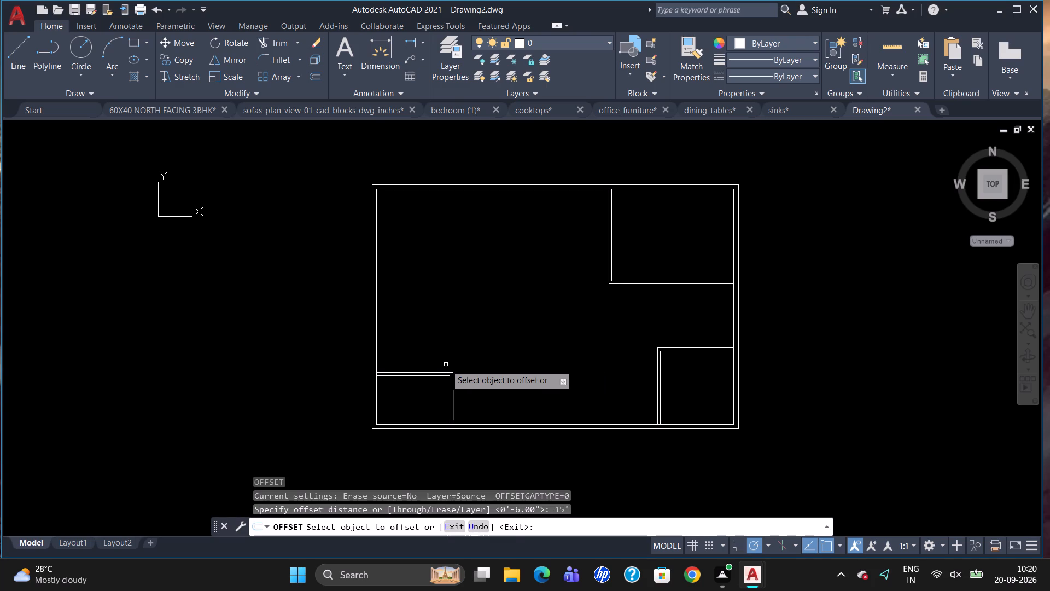
pyautogui.moveTo(442, 373); pyautogui.dragTo(440, 363)
pyautogui.click(442, 322)
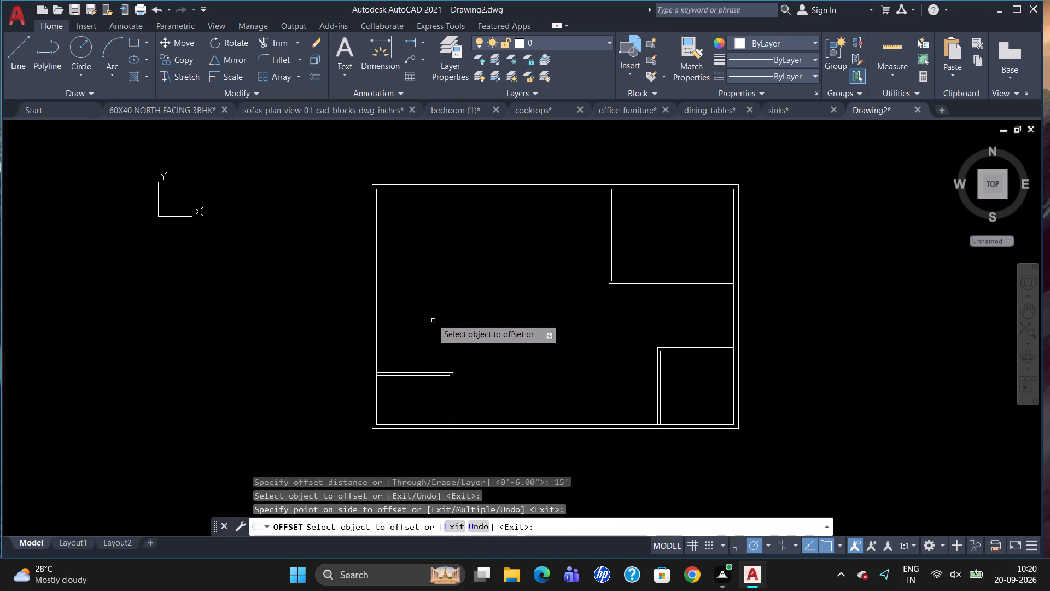
# Offset the new horizontal line above the lower-left room 6" upward to form a partition wall.
pyautogui.moveTo(412, 280); pyautogui.dragTo(418, 268)
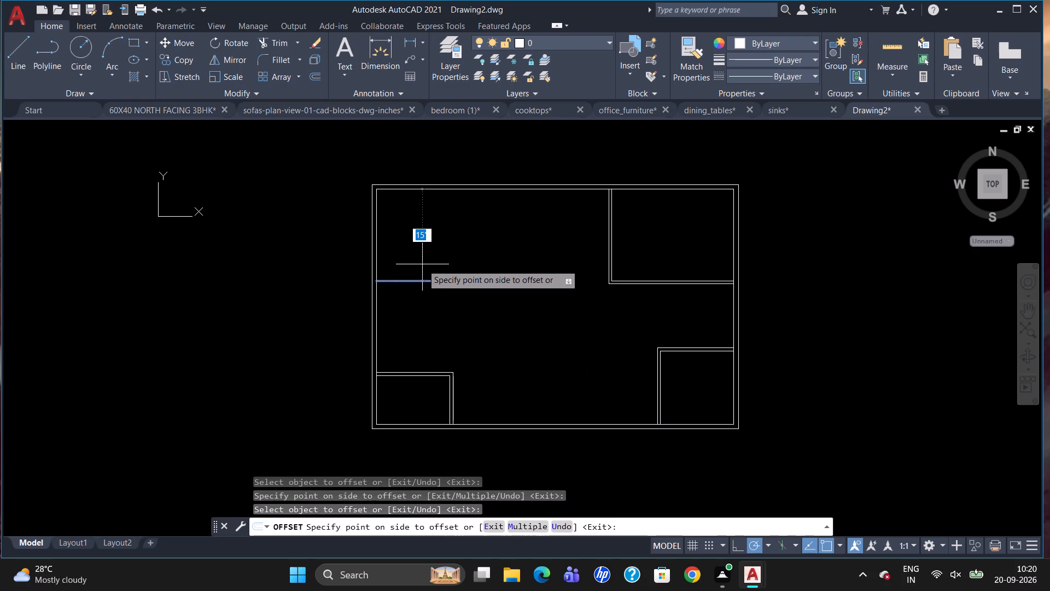
pyautogui.press('7')
pyautogui.press('BackSpace')
pyautogui.press('6')
pyautogui.press('Return')
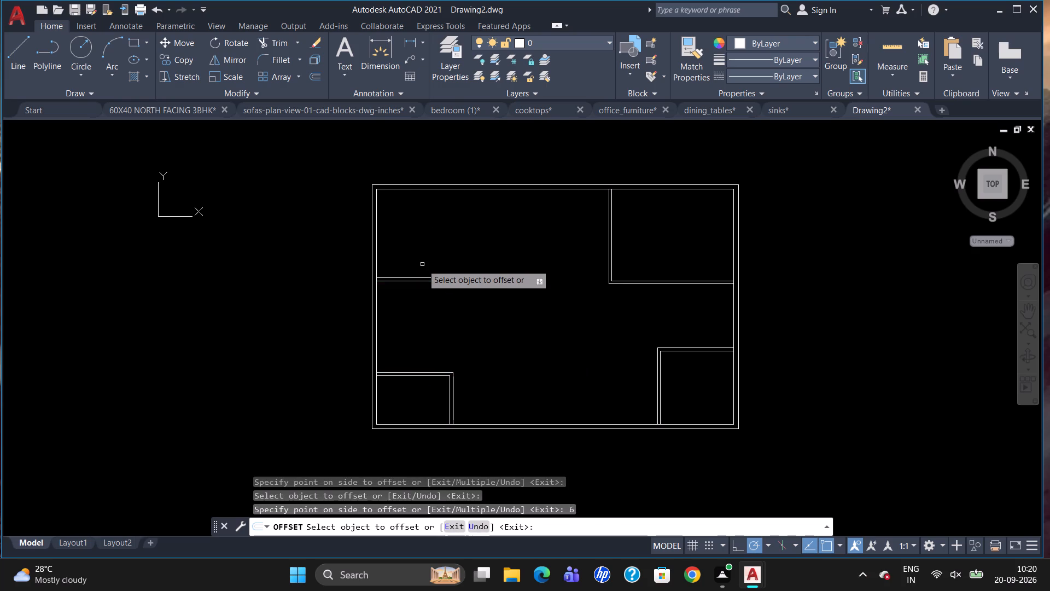
pyautogui.press('Escape')
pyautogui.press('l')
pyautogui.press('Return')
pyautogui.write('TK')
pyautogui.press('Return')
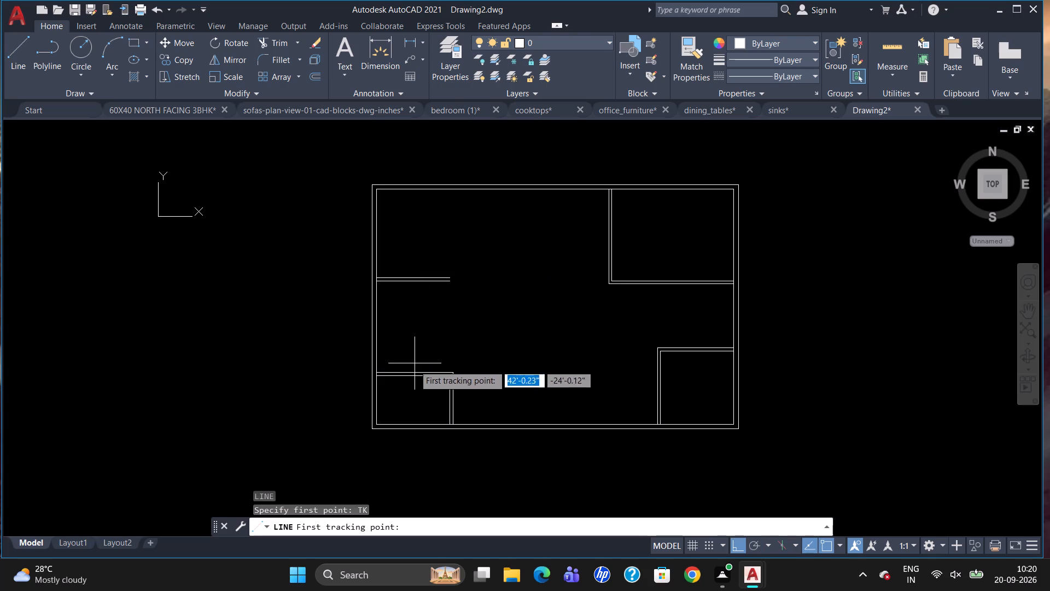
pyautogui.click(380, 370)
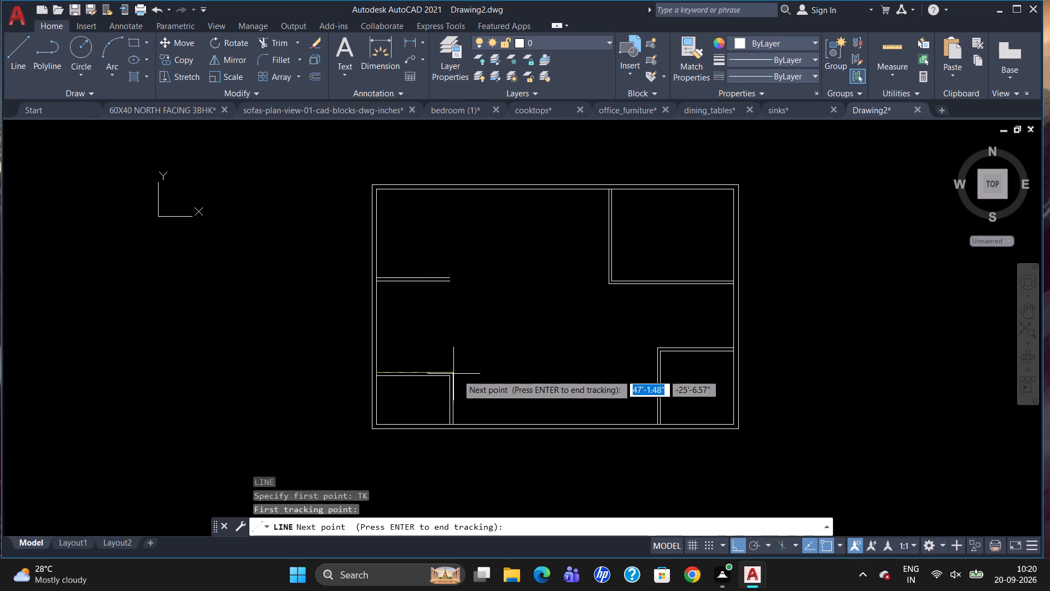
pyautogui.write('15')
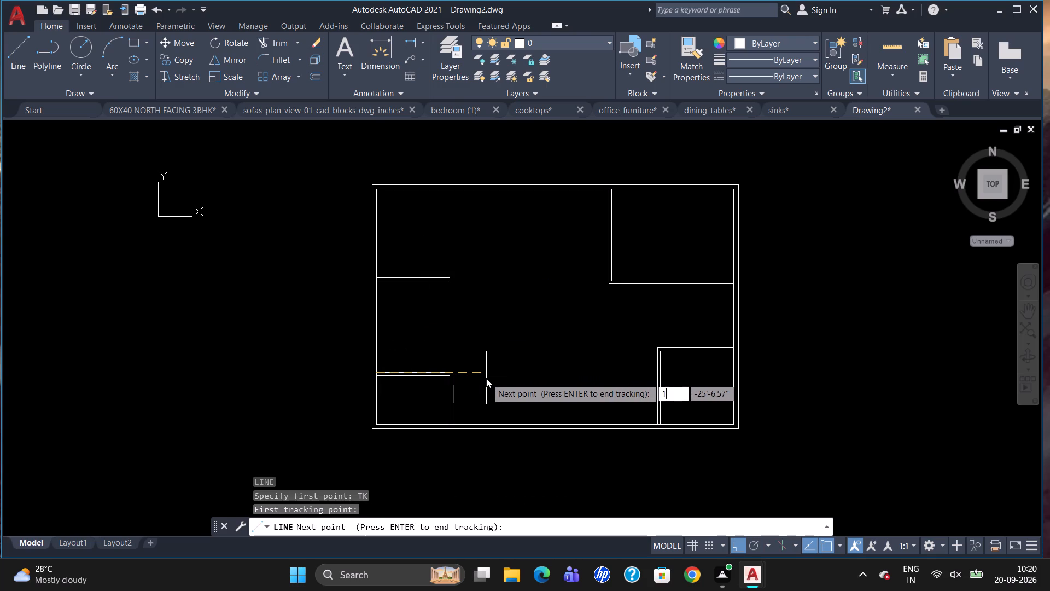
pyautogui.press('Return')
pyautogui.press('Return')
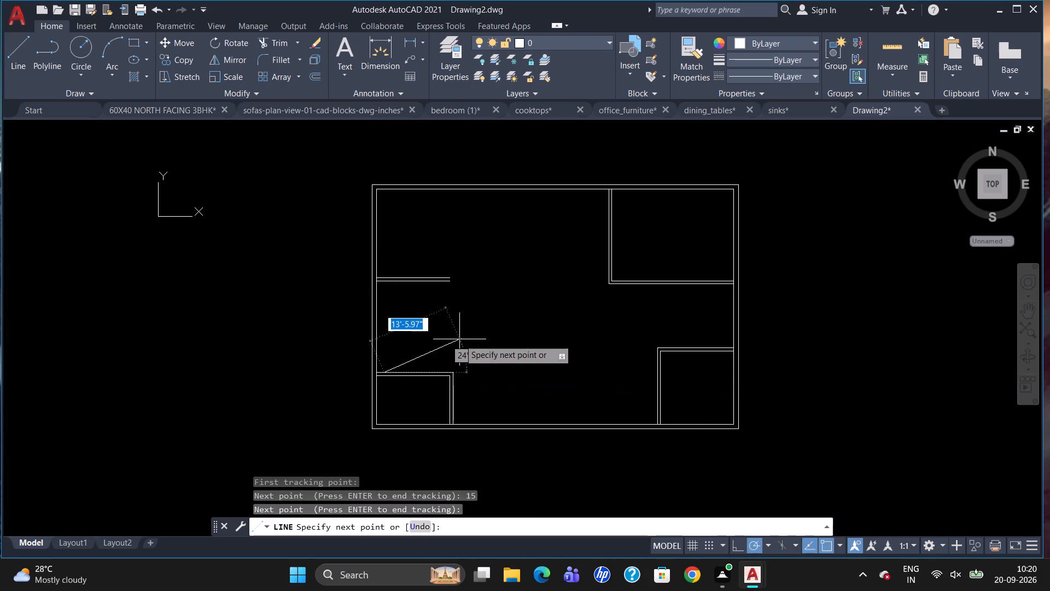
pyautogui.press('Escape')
# Draw a vertical line 15' from the left wall's inner face, from the lower-left room's outer top line up to the upper partition's level.
pyautogui.press('l')
pyautogui.press('Return')
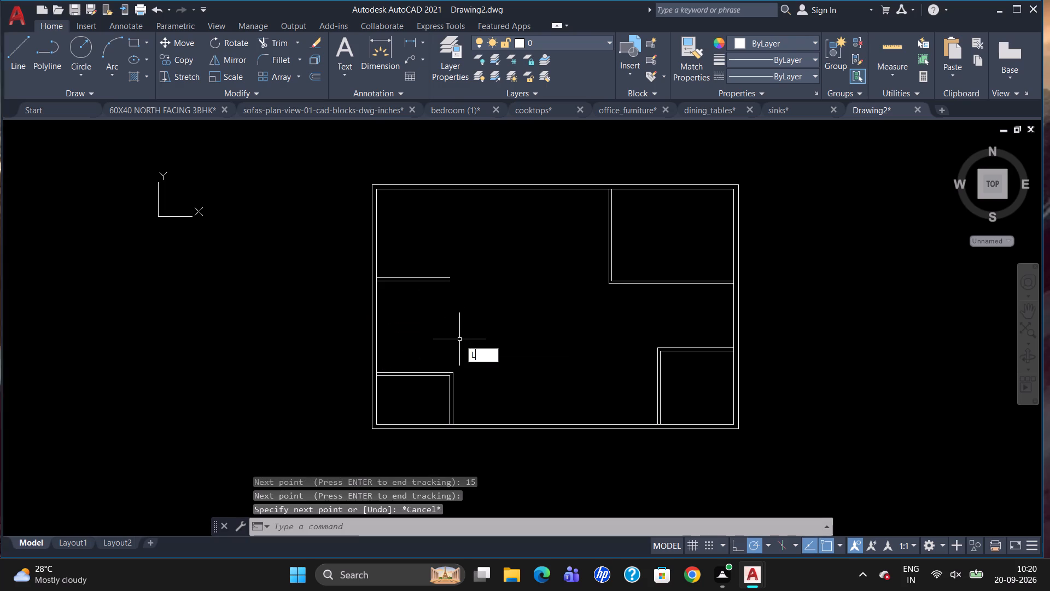
pyautogui.write('TK')
pyautogui.press('Return')
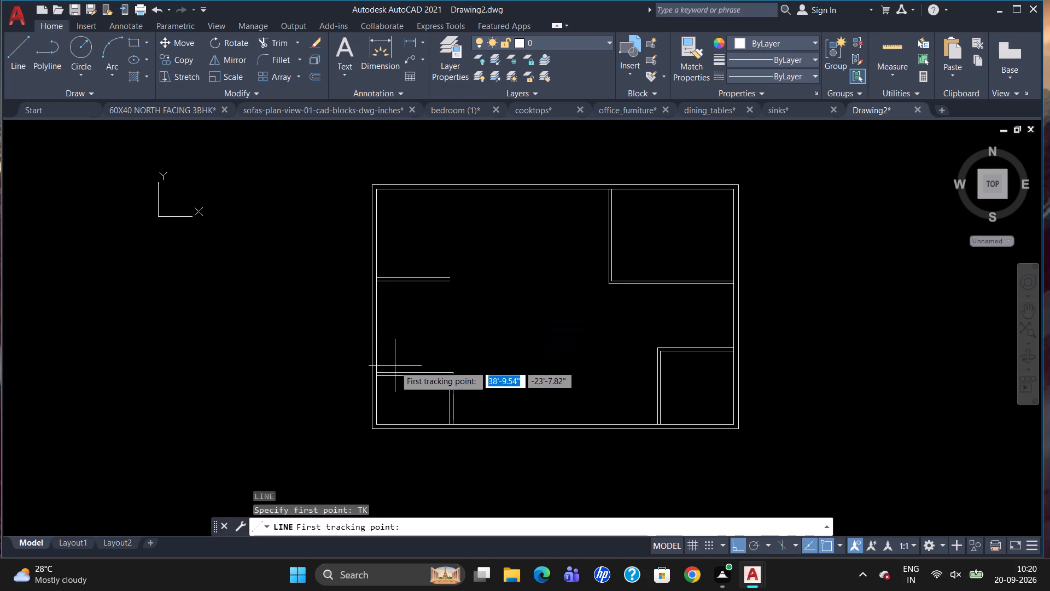
pyautogui.moveTo(376, 370); pyautogui.dragTo(391, 370)
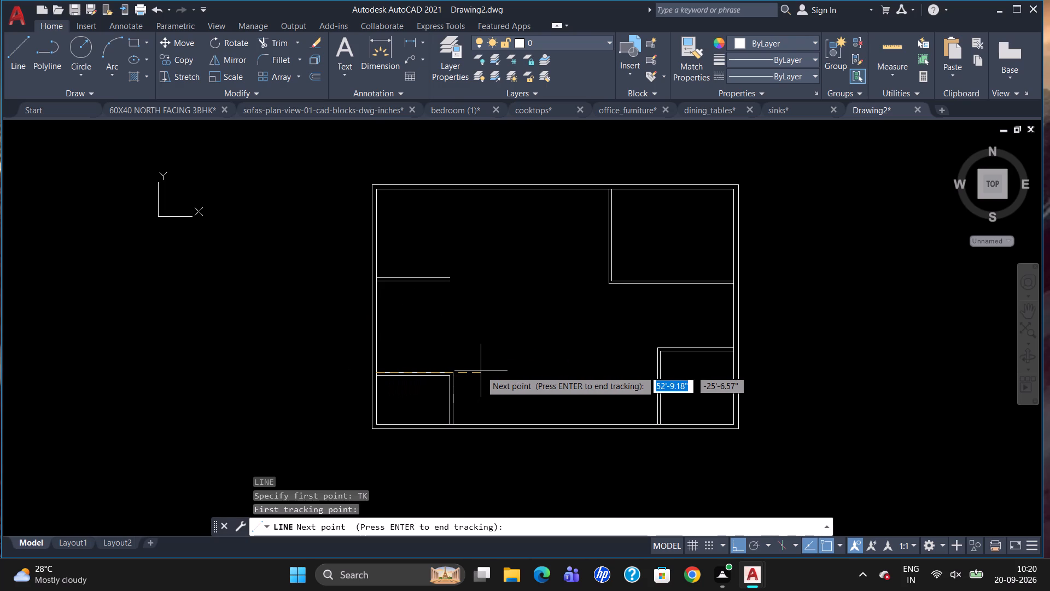
pyautogui.write("15'")
pyautogui.press('Return')
pyautogui.press('Return')
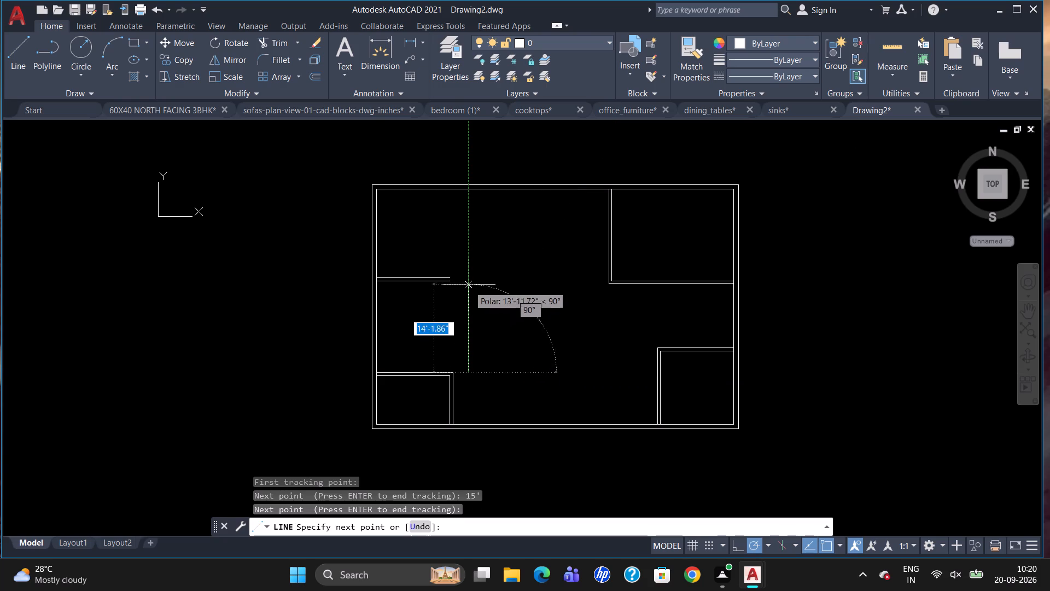
pyautogui.click(469, 277)
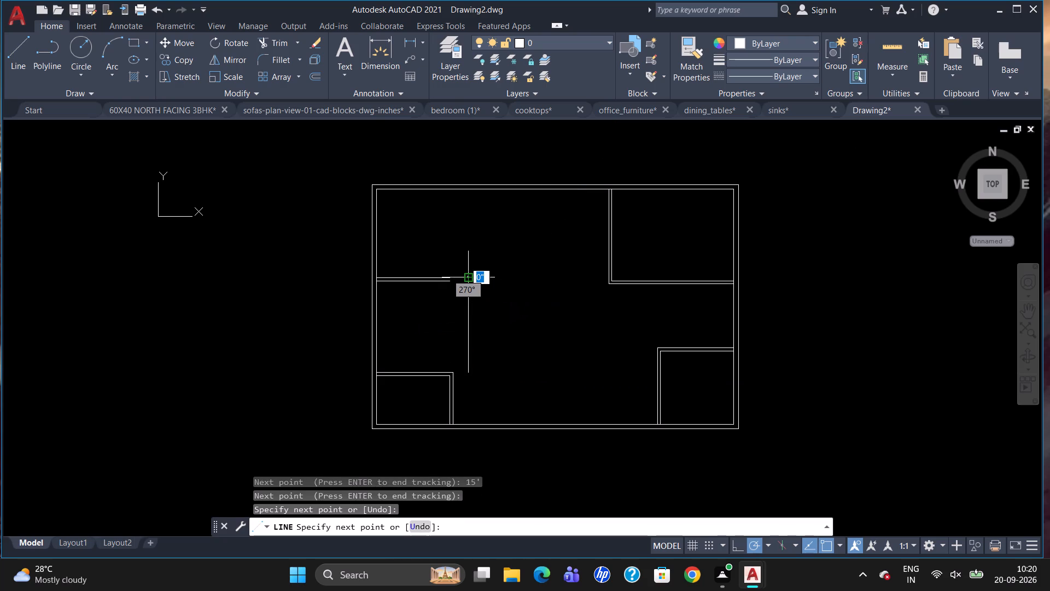
pyautogui.press('Escape')
# Draw a horizontal line from the lower-left room's outer top-right corner to the new vertical line's bottom end.
pyautogui.scroll(2, 456, 287)
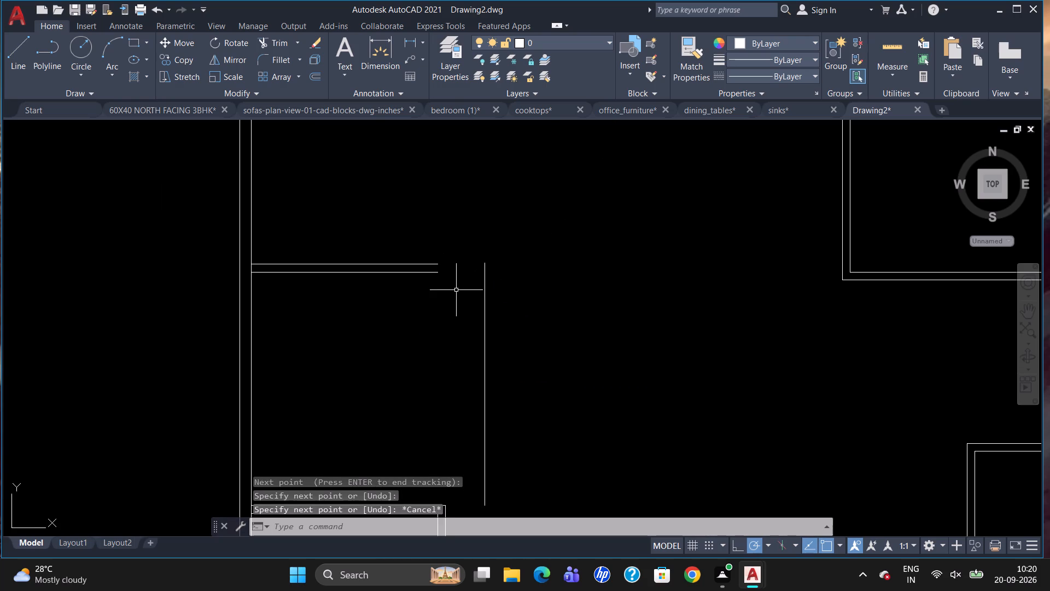
pyautogui.scroll(-2, 467, 313)
pyautogui.scroll(2, 470, 408)
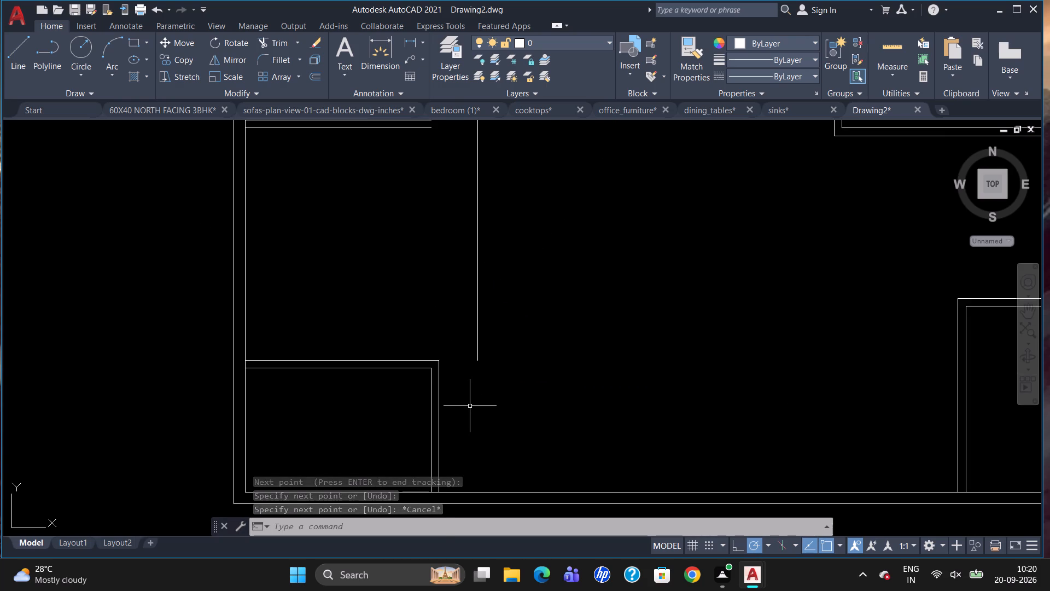
pyautogui.press('l')
pyautogui.press('Return')
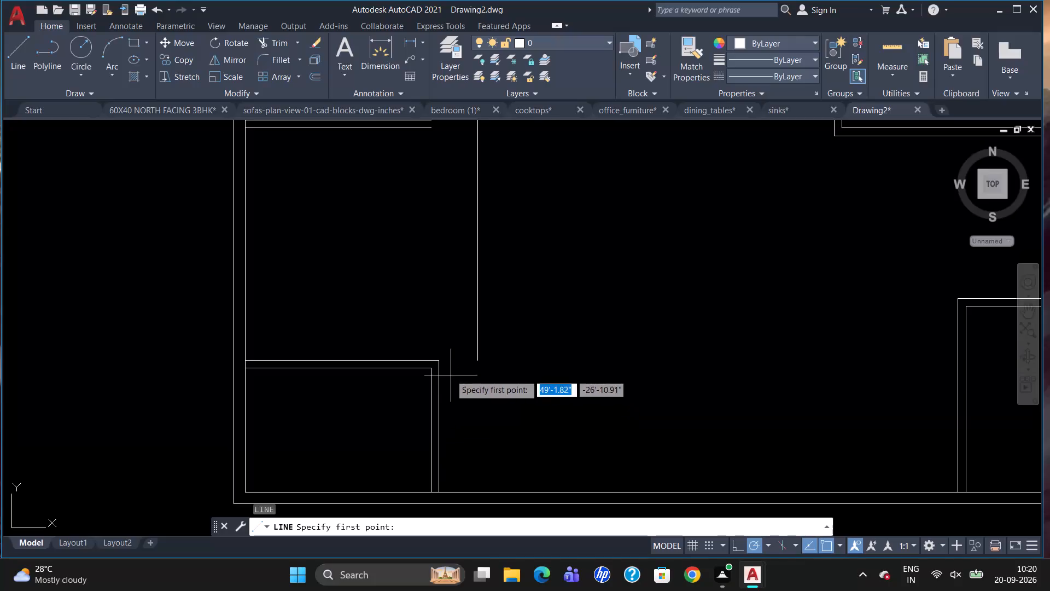
pyautogui.click(444, 362)
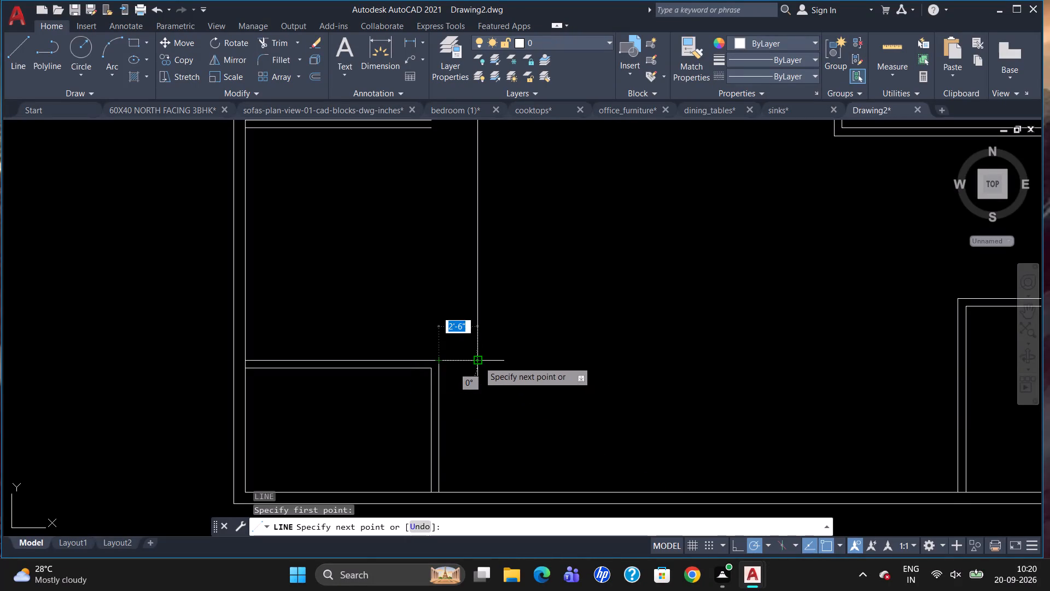
pyautogui.click(477, 361)
pyautogui.press('Escape')
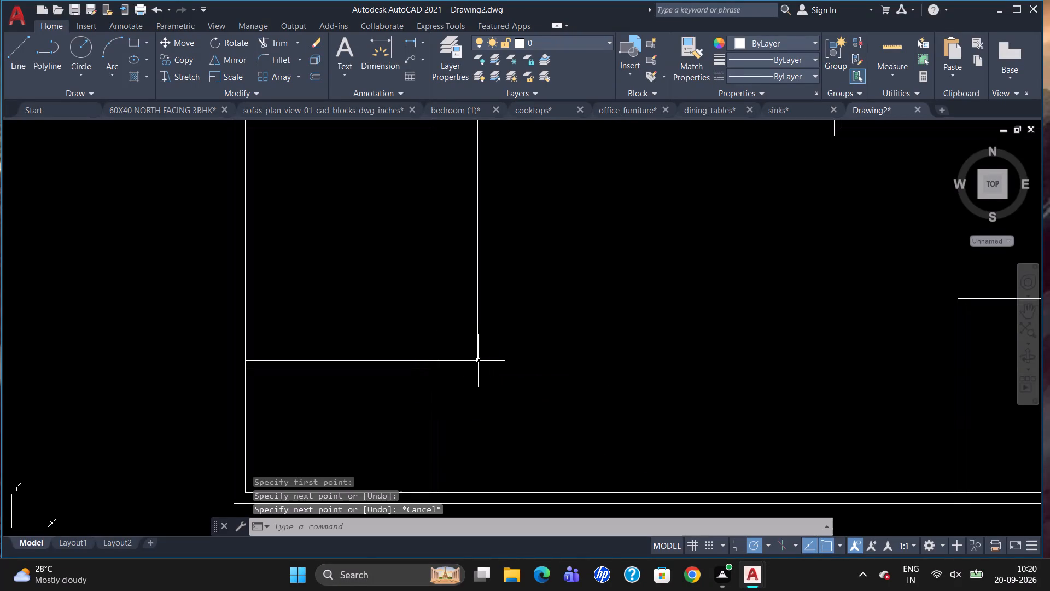
# Offset the new vertical line 6" rightward and the short horizontal line at its foot 6" downward.
pyautogui.scroll(-2, 458, 395)
pyautogui.scroll(1, 435, 286)
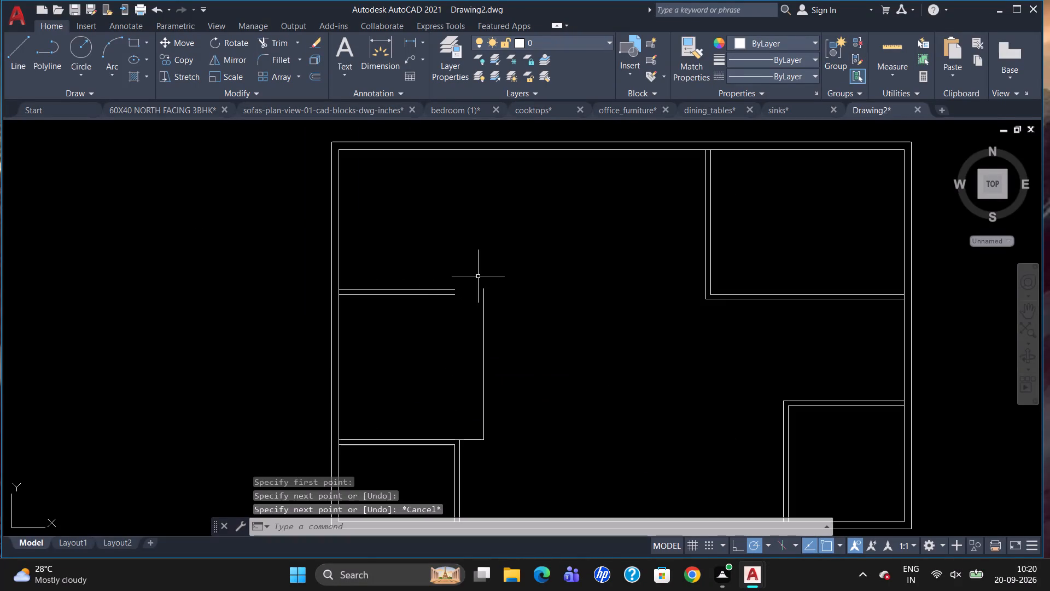
pyautogui.scroll(1, 481, 300)
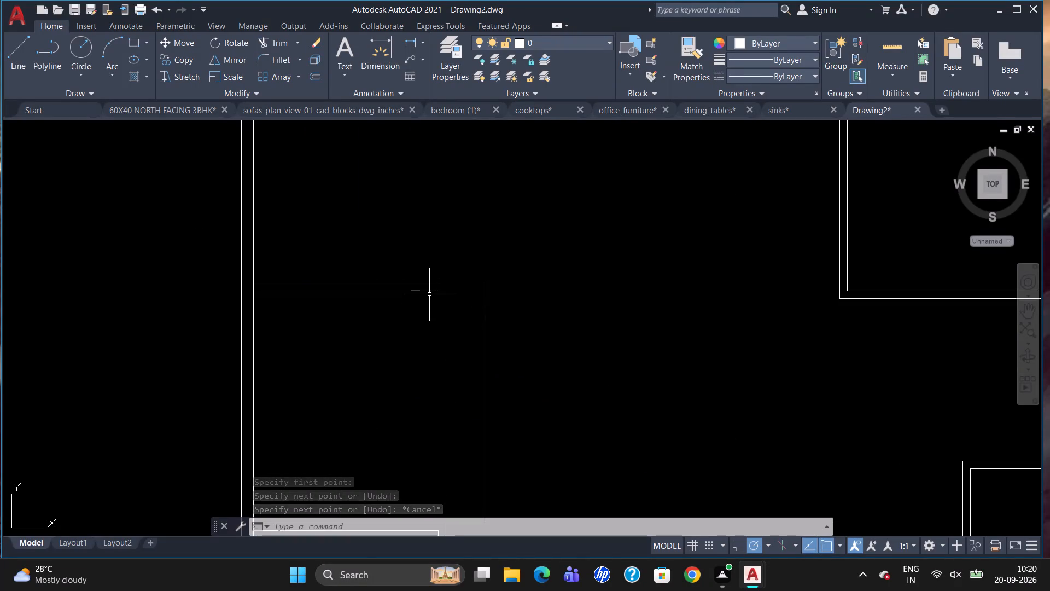
pyautogui.scroll(-1, 431, 277)
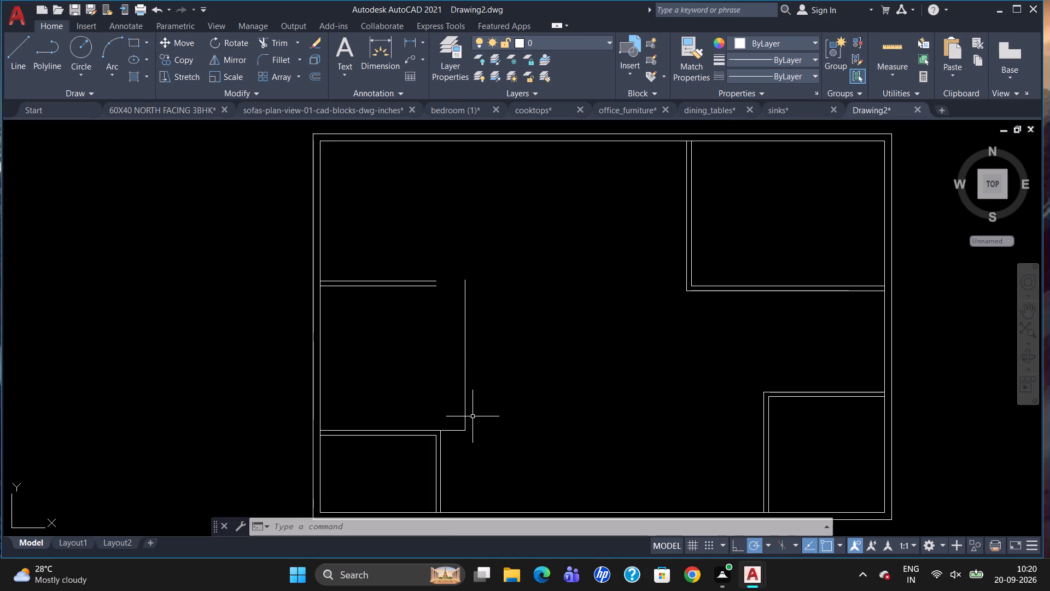
pyautogui.press('o')
pyautogui.press('Return')
pyautogui.press('6')
pyautogui.press('Return')
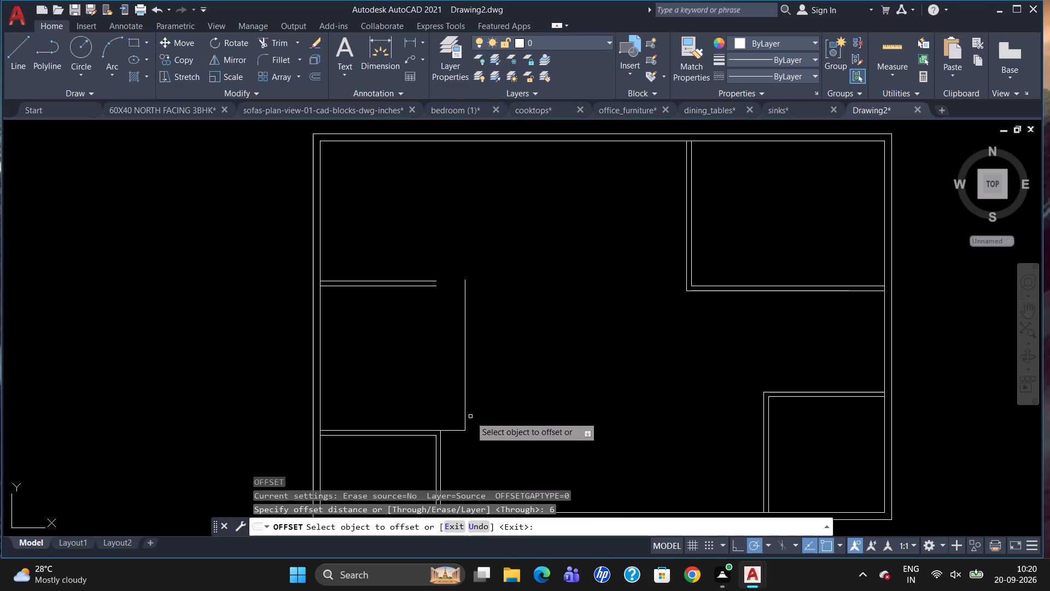
pyautogui.moveTo(464, 402); pyautogui.dragTo(476, 405)
pyautogui.moveTo(482, 405); pyautogui.dragTo(480, 413)
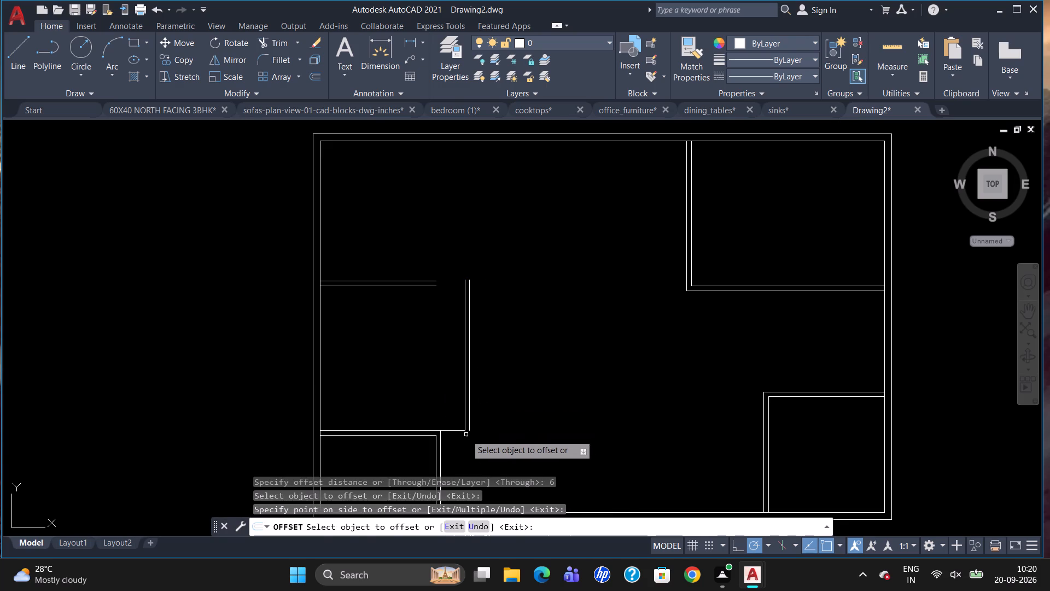
pyautogui.moveTo(462, 431); pyautogui.dragTo(460, 440)
pyautogui.click(460, 440)
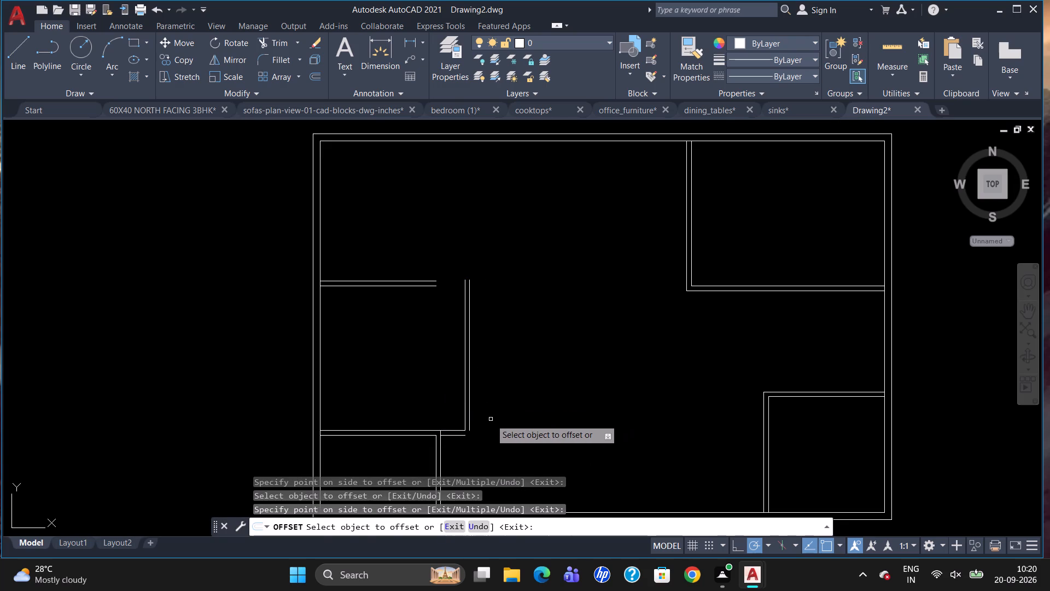
pyautogui.press('Escape')
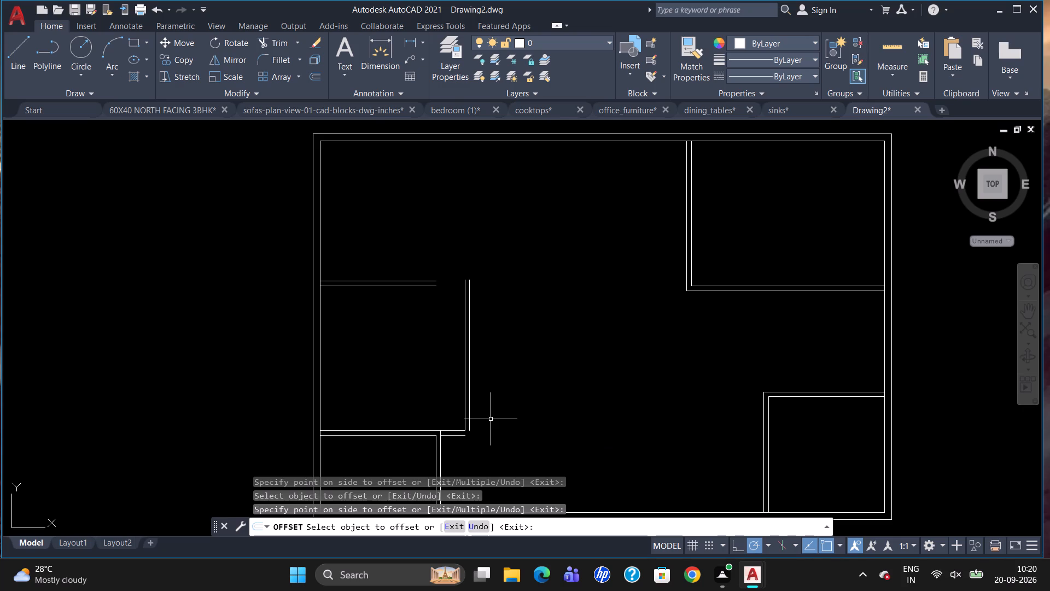
# Draw a short horizontal line rightward from the lower offset line's end and extend the outer right partition line down to it.
pyautogui.press('l')
pyautogui.press('Return')
pyautogui.scroll(2, 440, 428)
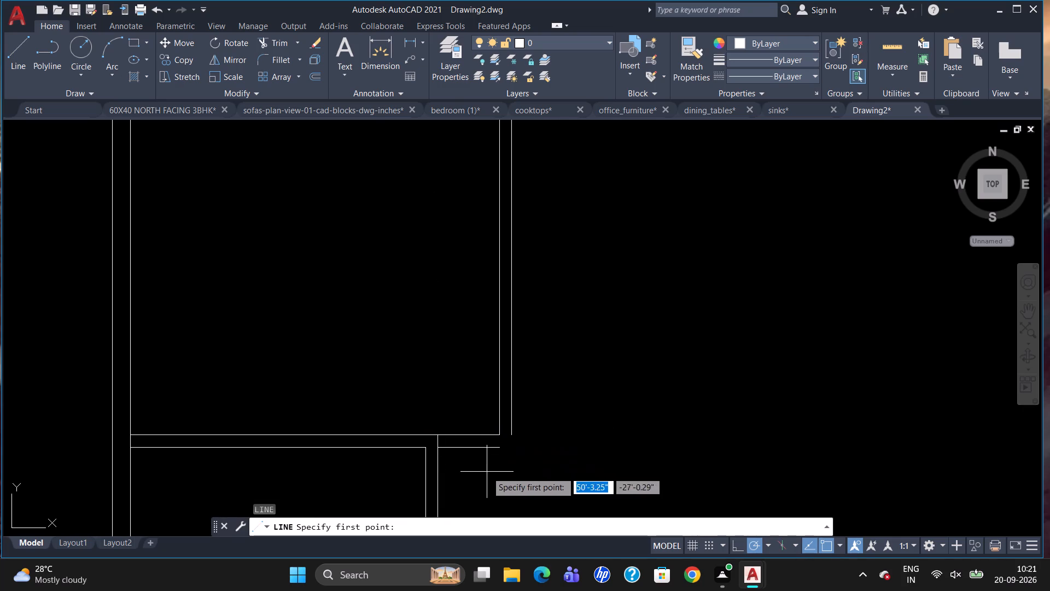
pyautogui.moveTo(502, 448); pyautogui.dragTo(525, 450)
pyautogui.click(567, 443)
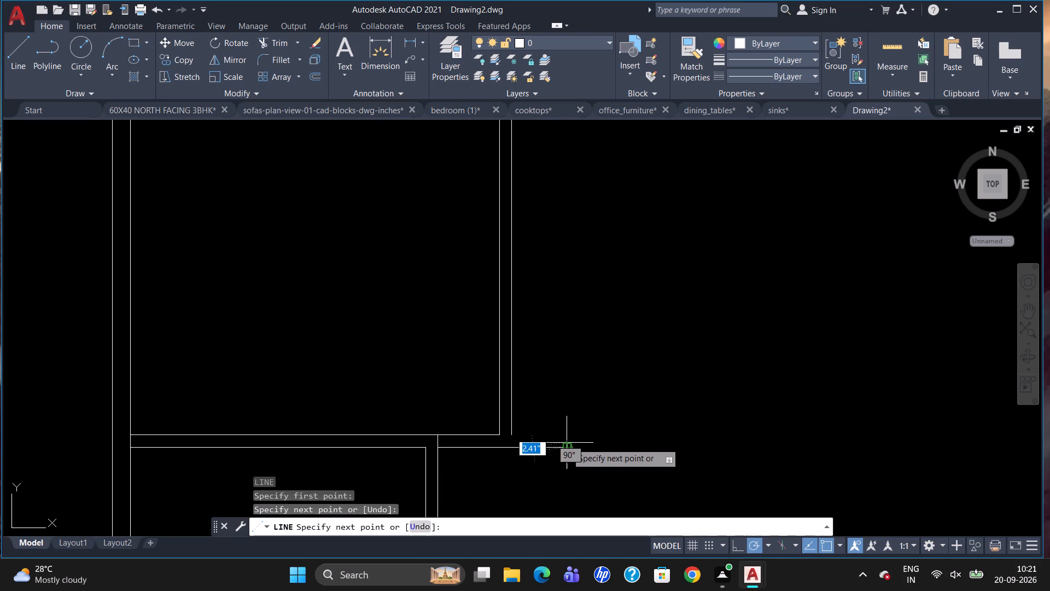
pyautogui.press('Escape')
pyautogui.write('EX')
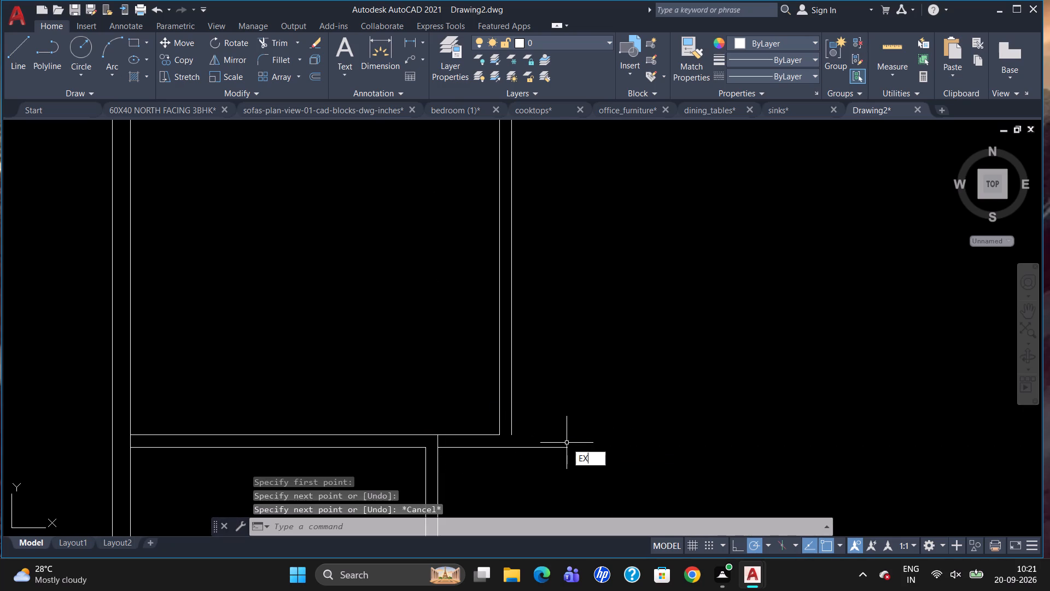
pyautogui.press('Return')
pyautogui.click(552, 448)
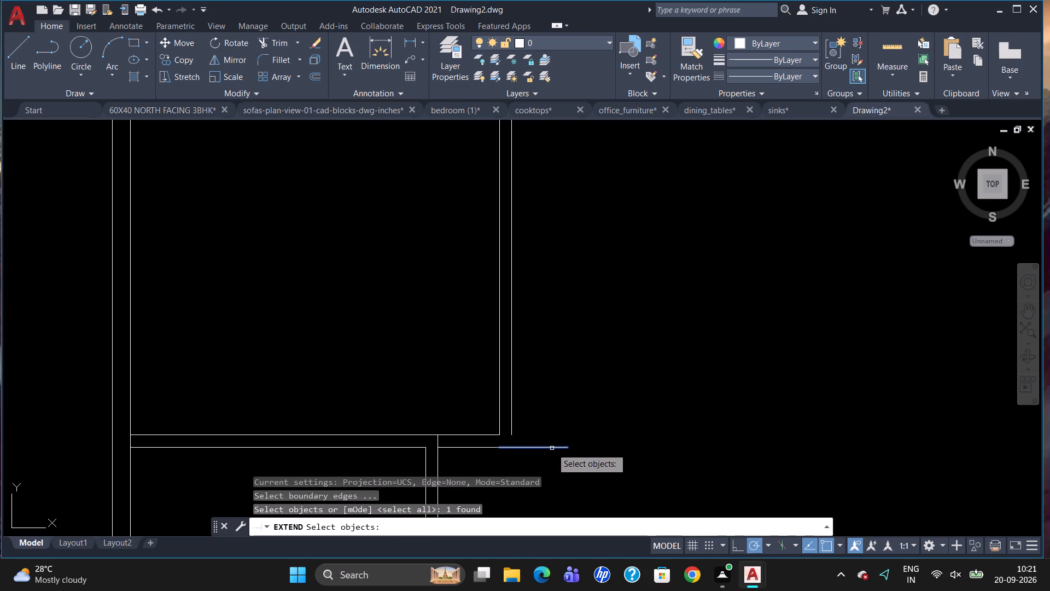
pyautogui.press('Return')
pyautogui.click(513, 419)
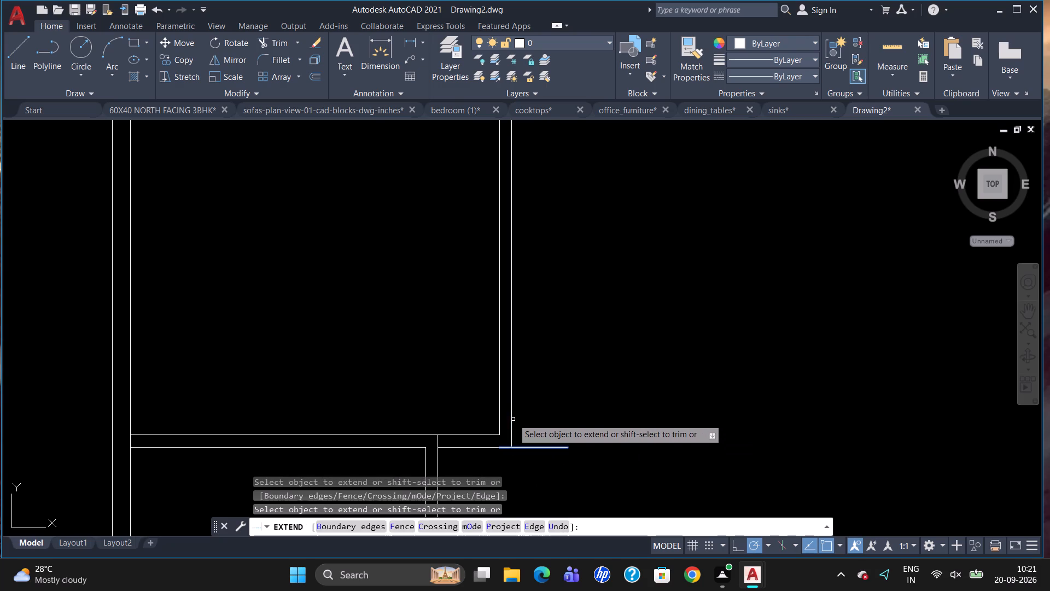
pyautogui.scroll(-1, 556, 403)
pyautogui.press('Escape')
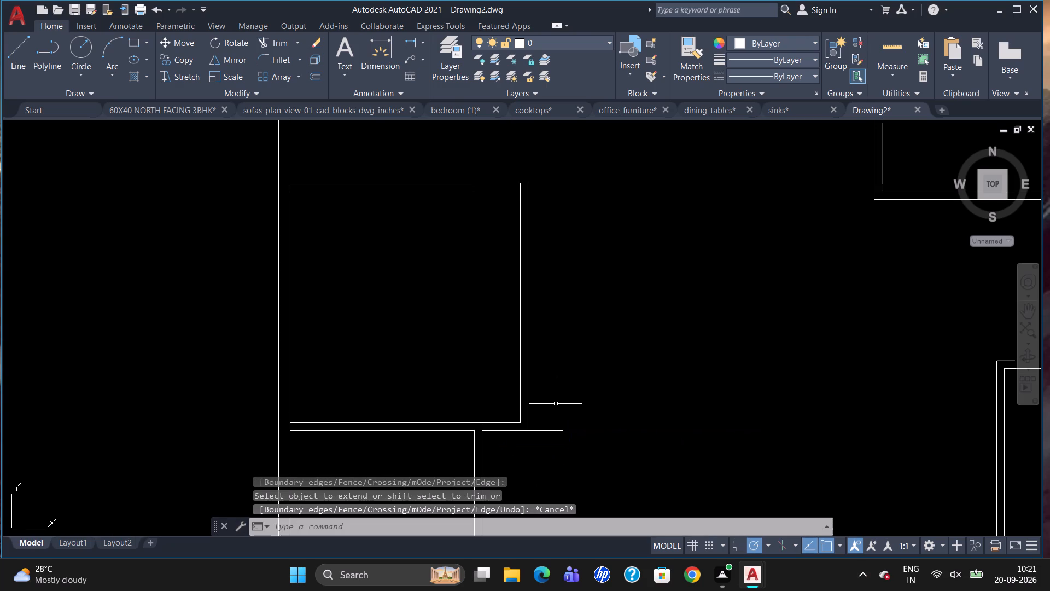
# Trim the short horizontal line's excess beyond the middle-left room's outer bottom-right corner.
pyautogui.write('TR')
pyautogui.press('Return')
pyautogui.press('Return')
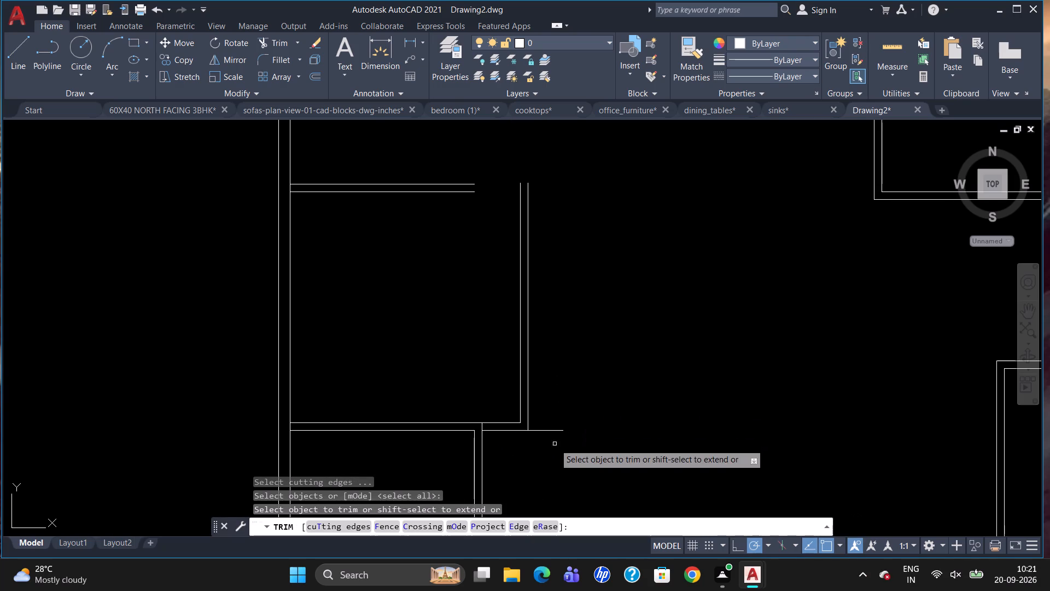
pyautogui.click(547, 431)
pyautogui.scroll(-2, 547, 437)
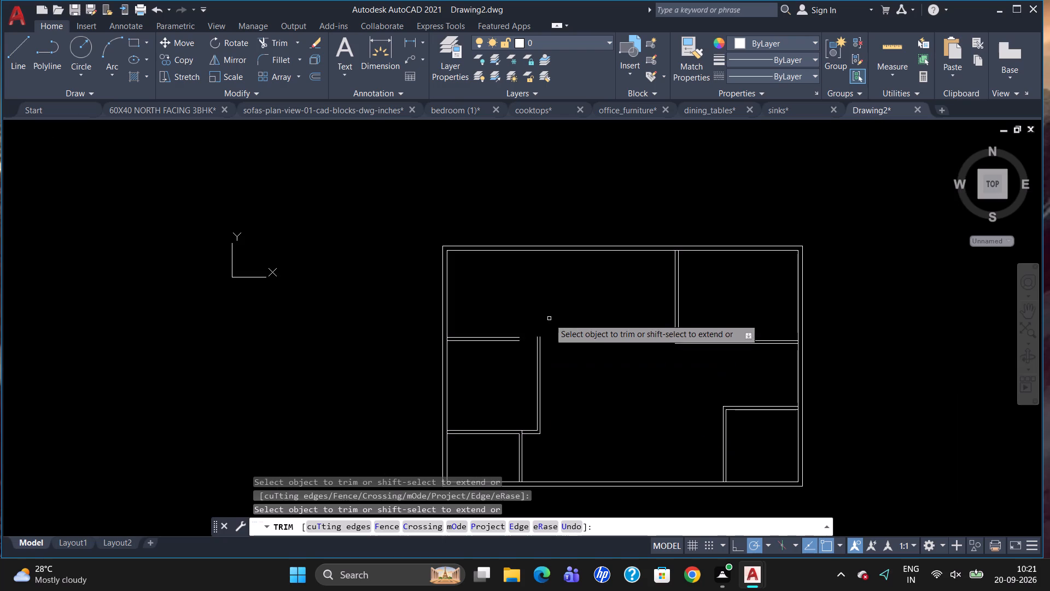
pyautogui.scroll(2, 549, 304)
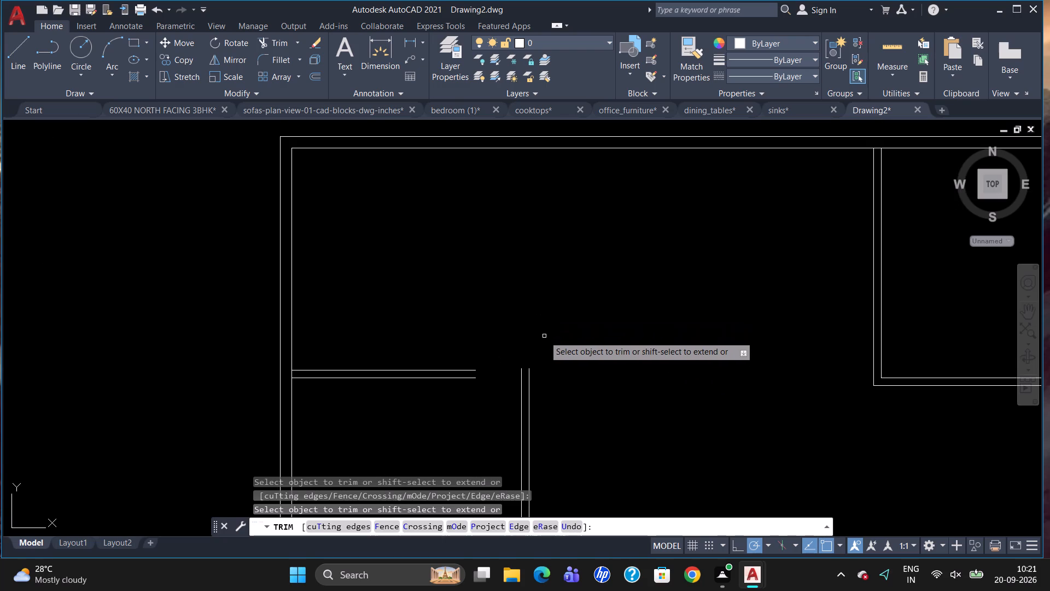
pyautogui.press('Escape')
# Extend both upper partition lines of the middle-left room rightward to its inner right partition line.
pyautogui.write('EX')
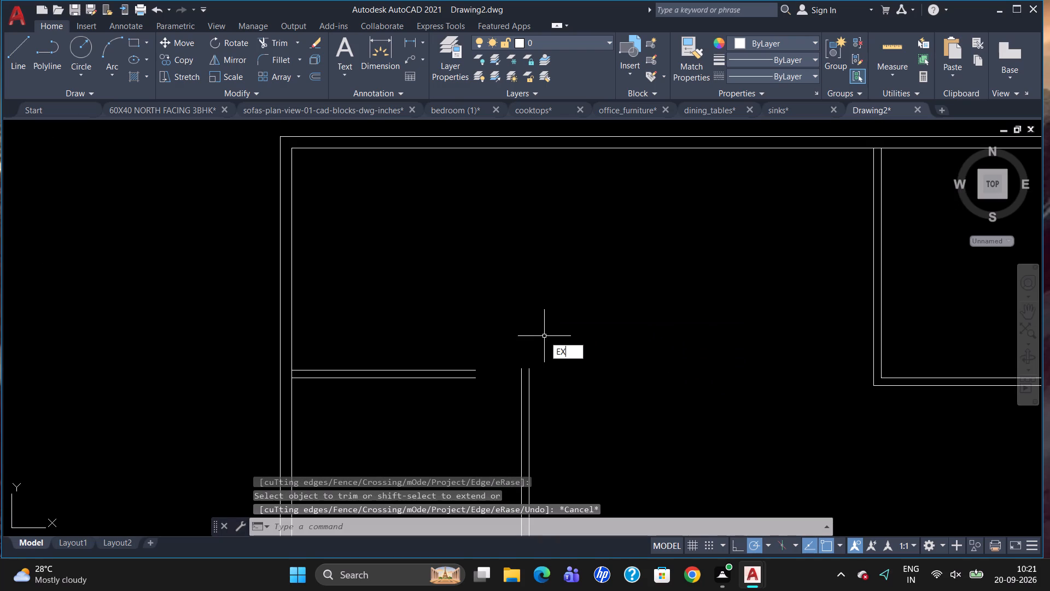
pyautogui.press('Return')
pyautogui.click(520, 390)
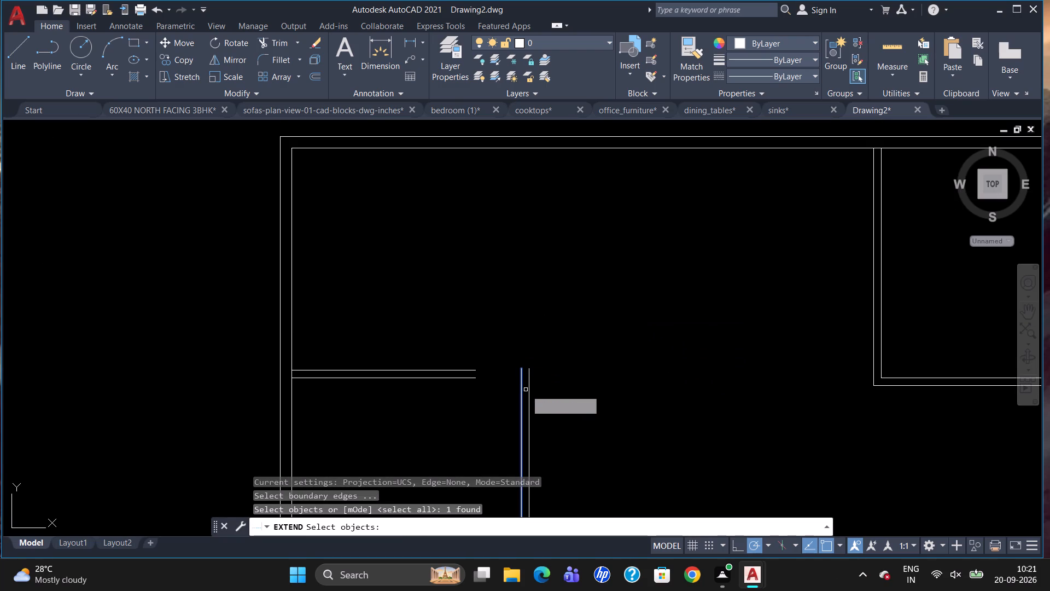
pyautogui.press('Return')
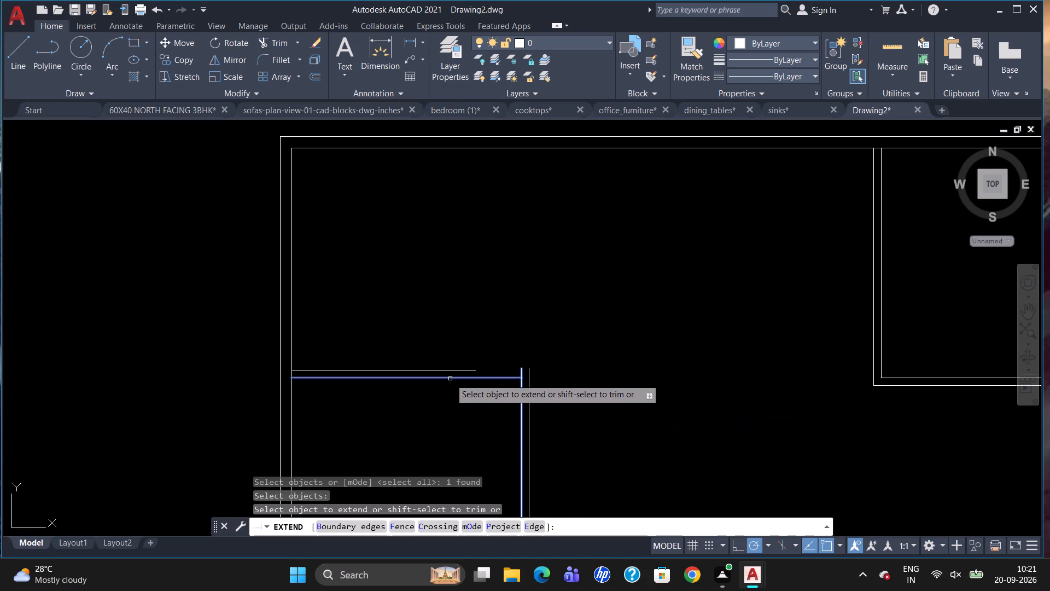
pyautogui.click(450, 378)
pyautogui.click(456, 369)
pyautogui.scroll(-1, 523, 324)
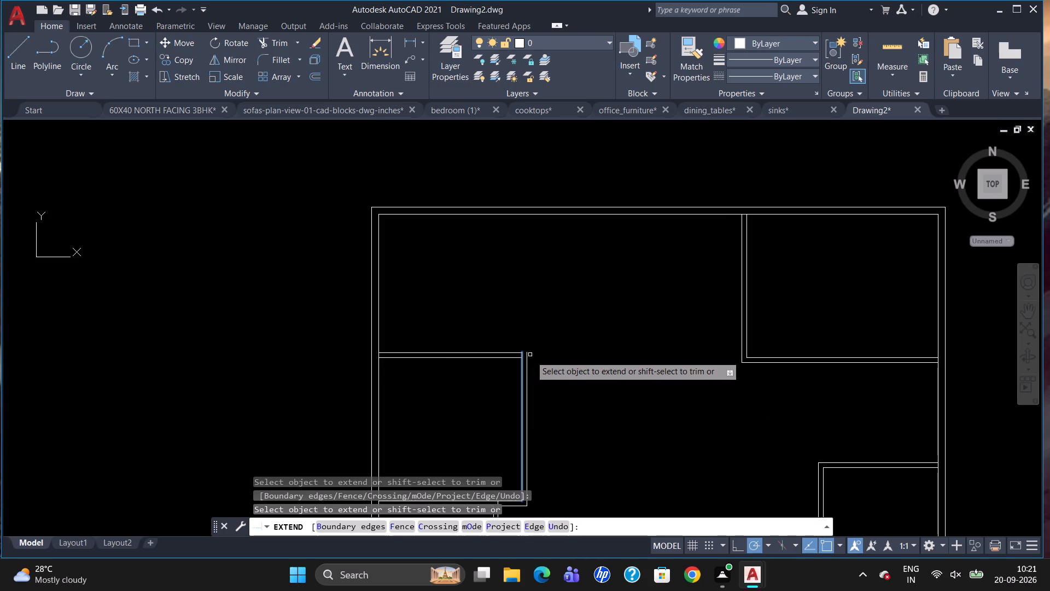
pyautogui.scroll(1, 537, 363)
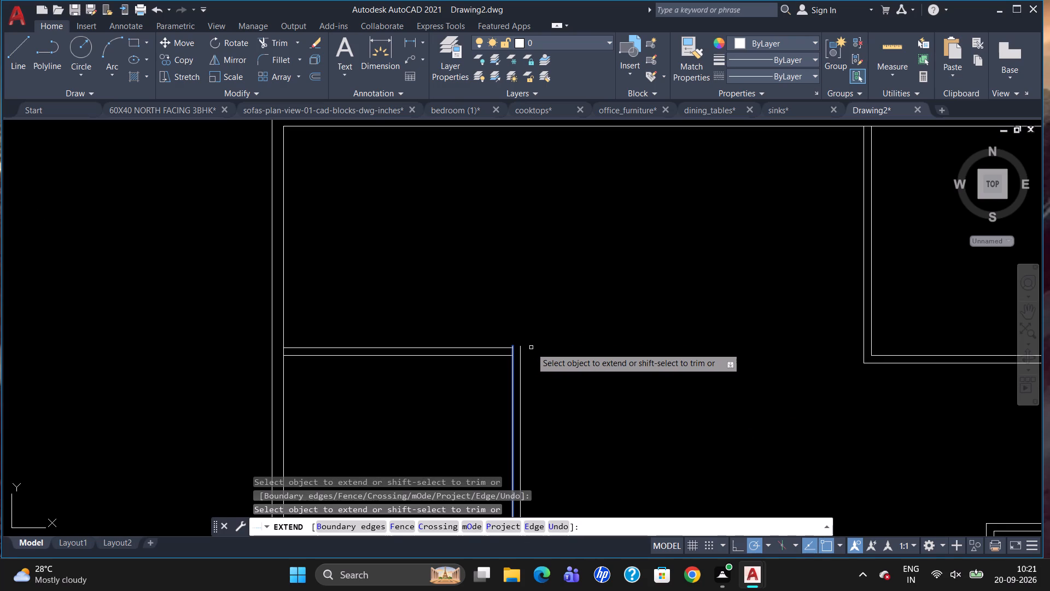
pyautogui.press('Escape')
# Draw a short horizontal line from the outer upper partition line's end across to the outer right partition line.
pyautogui.press('l')
pyautogui.press('Return')
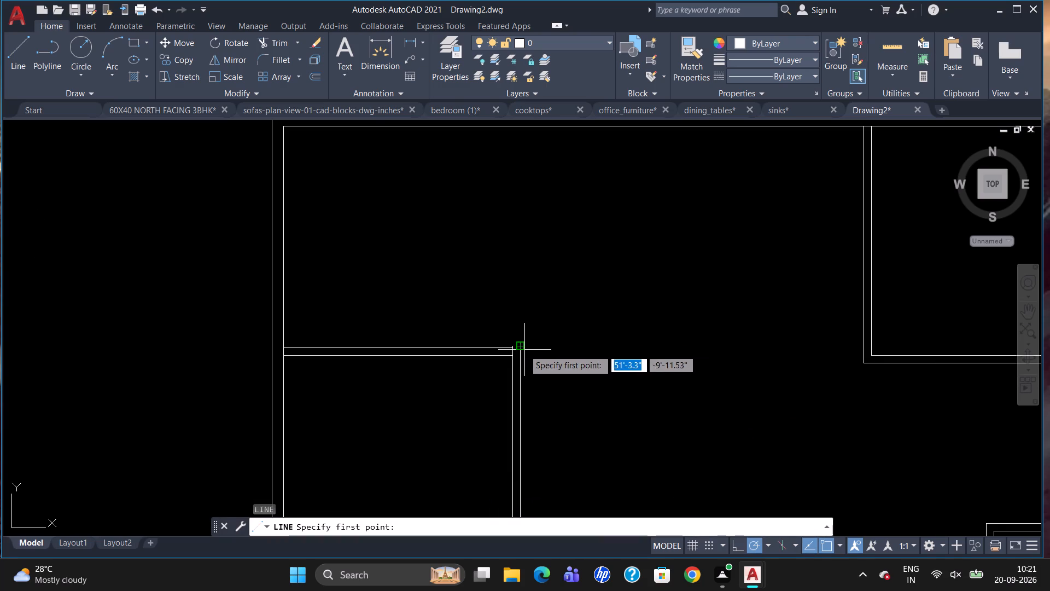
pyautogui.scroll(2, 523, 350)
pyautogui.click(499, 346)
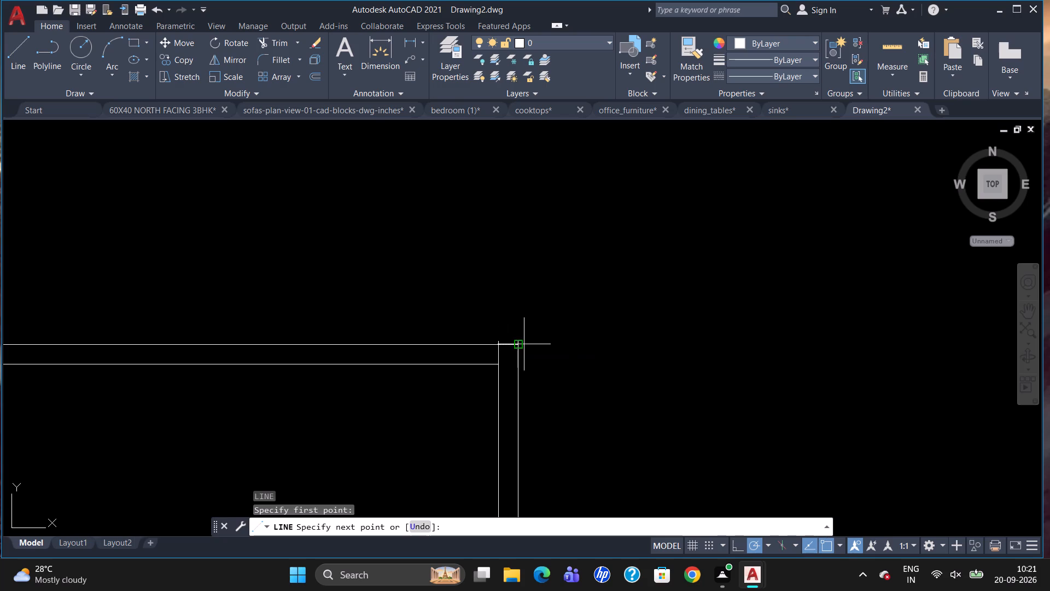
pyautogui.click(524, 344)
pyautogui.press('Escape')
# Trim the right partition lines' overshoot at the middle-left room's top-right corner, including the inner line's piece within the upper partition.
pyautogui.write('TR')
pyautogui.press('Return')
pyautogui.press('Return')
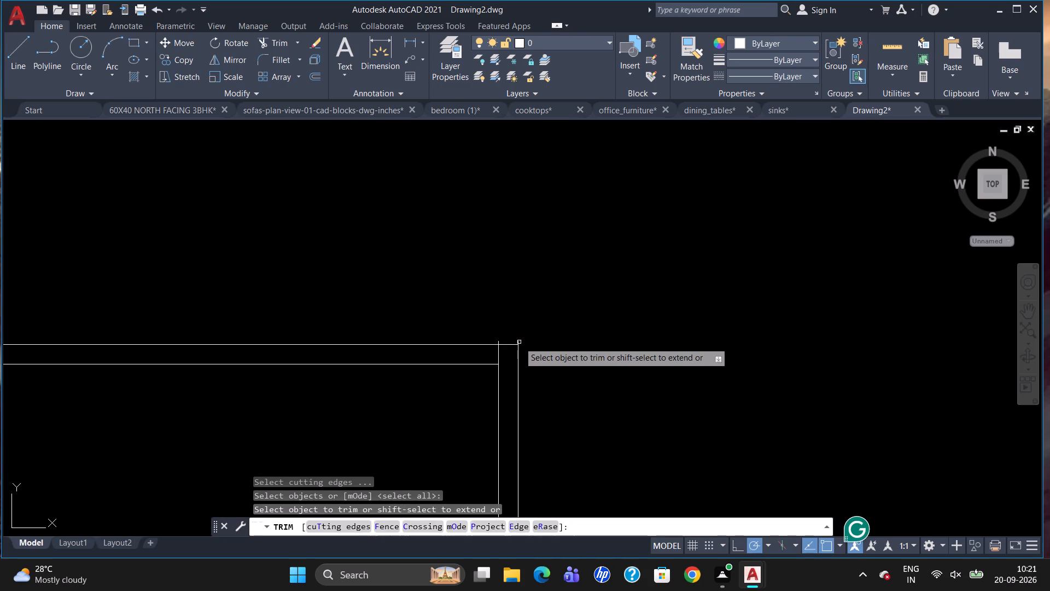
pyautogui.click(517, 341)
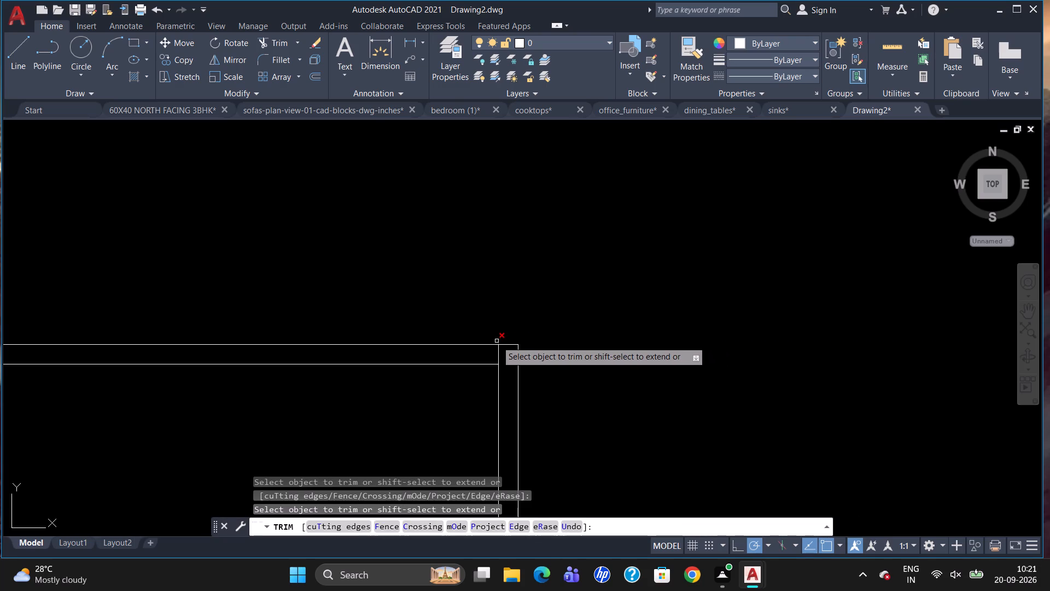
pyautogui.moveTo(497, 341); pyautogui.dragTo(498, 347)
pyautogui.click(499, 355)
pyautogui.scroll(-4, 511, 310)
pyautogui.press('Escape')
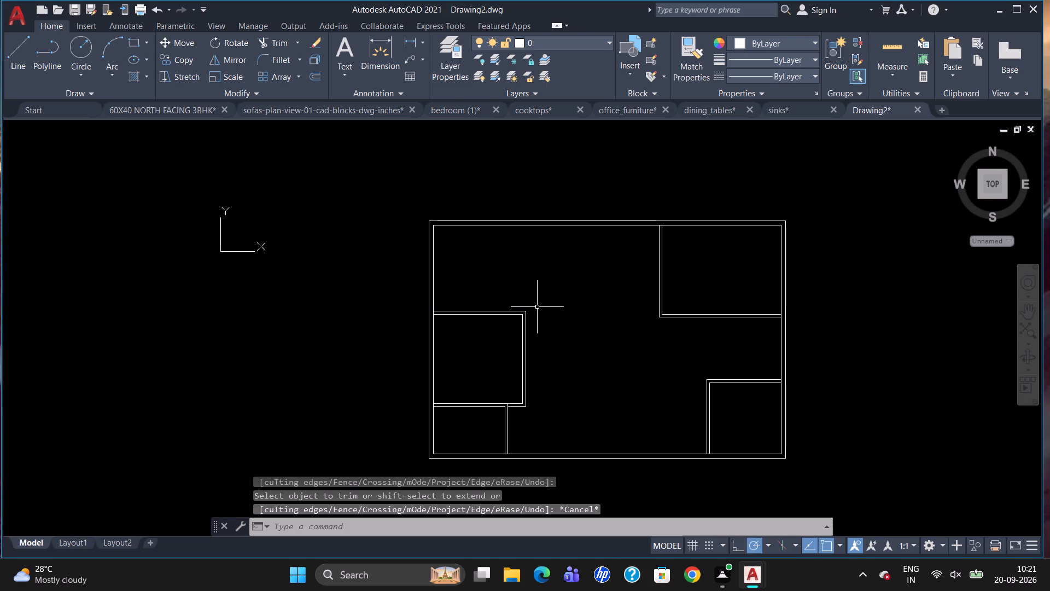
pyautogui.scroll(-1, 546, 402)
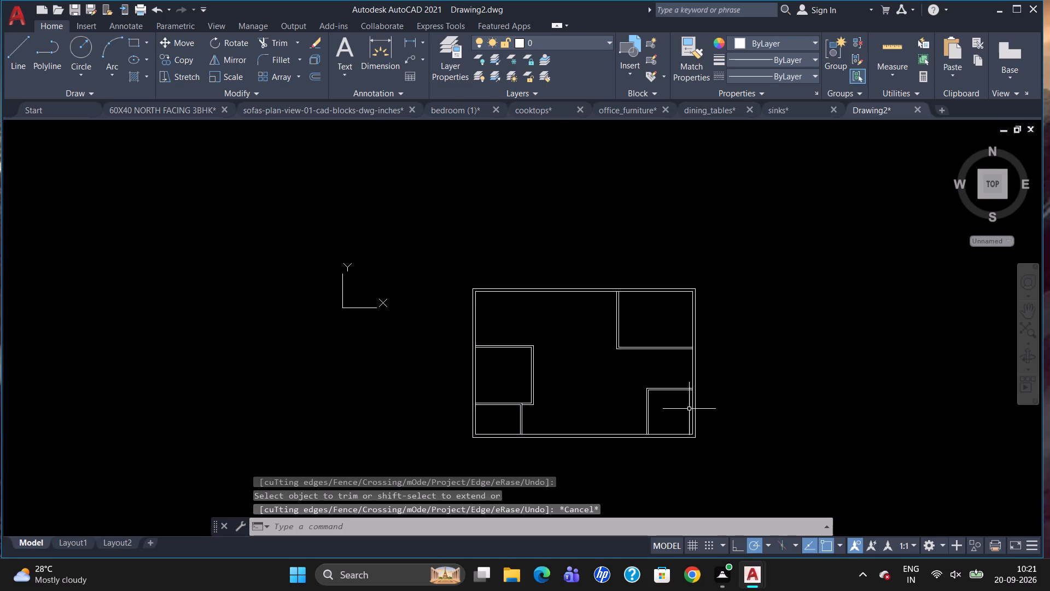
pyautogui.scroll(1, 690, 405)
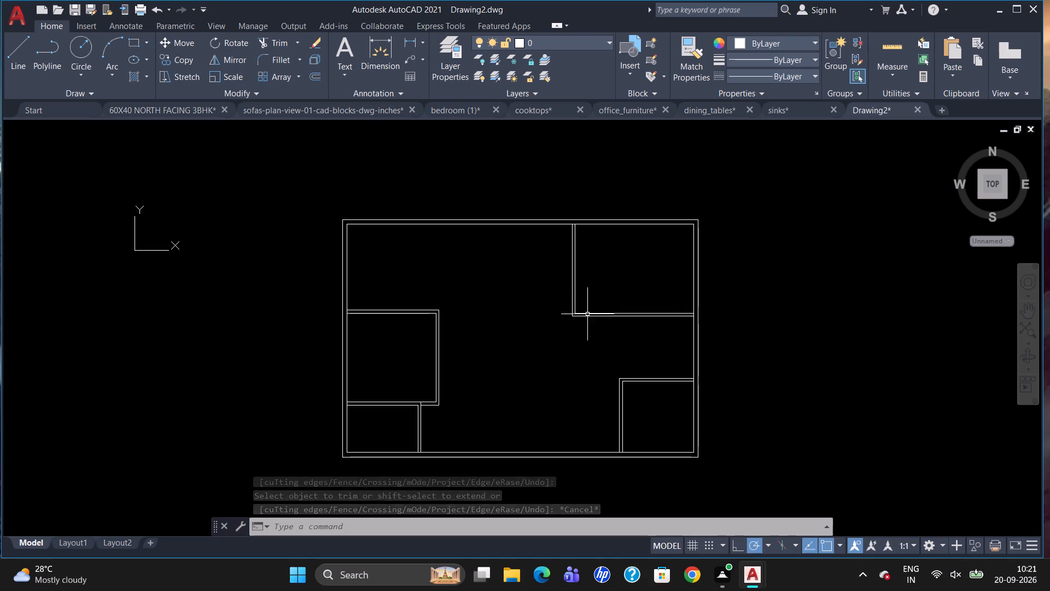
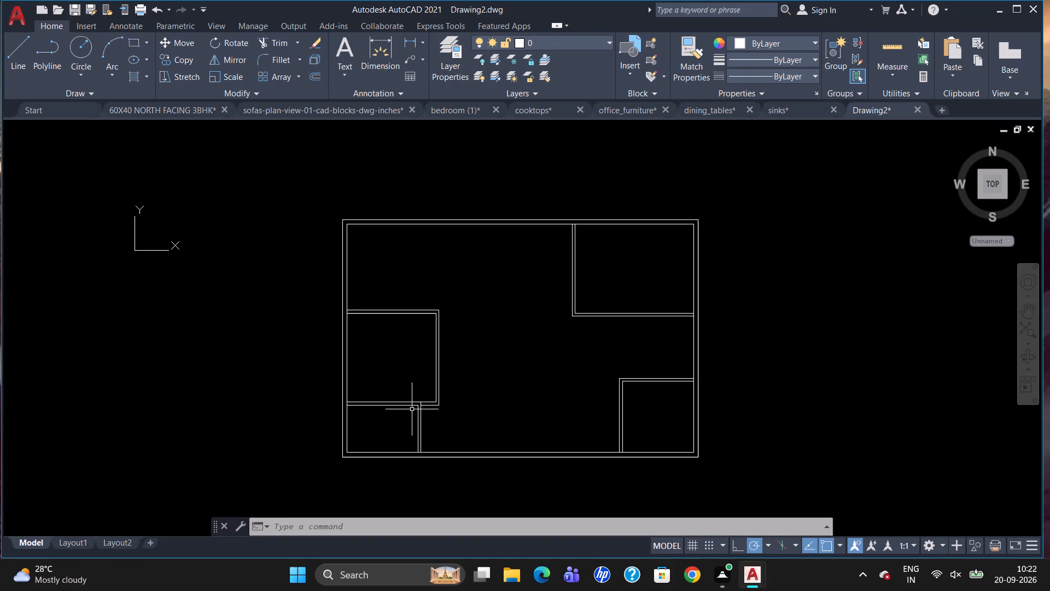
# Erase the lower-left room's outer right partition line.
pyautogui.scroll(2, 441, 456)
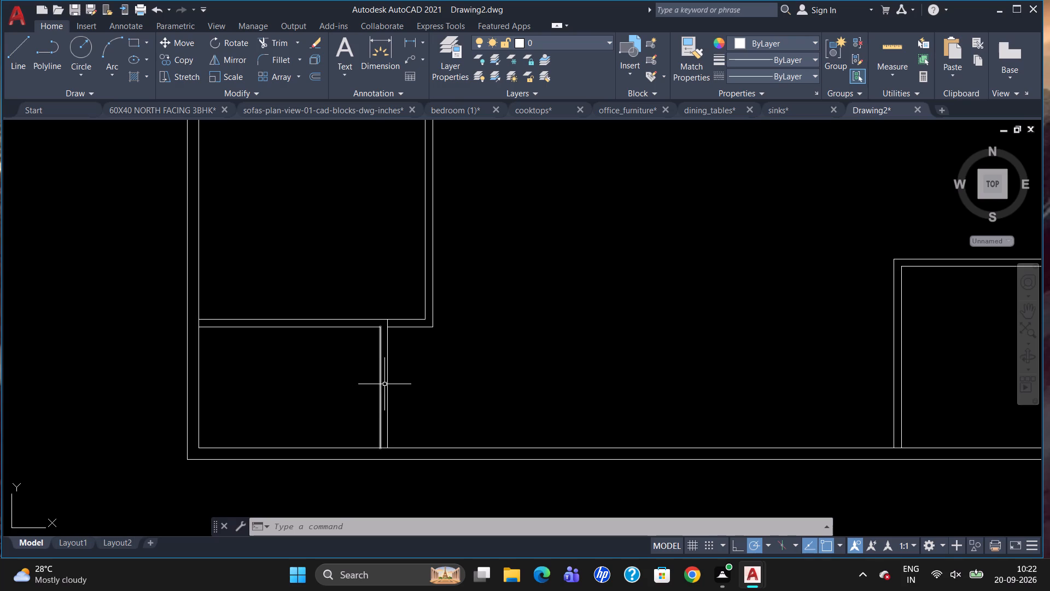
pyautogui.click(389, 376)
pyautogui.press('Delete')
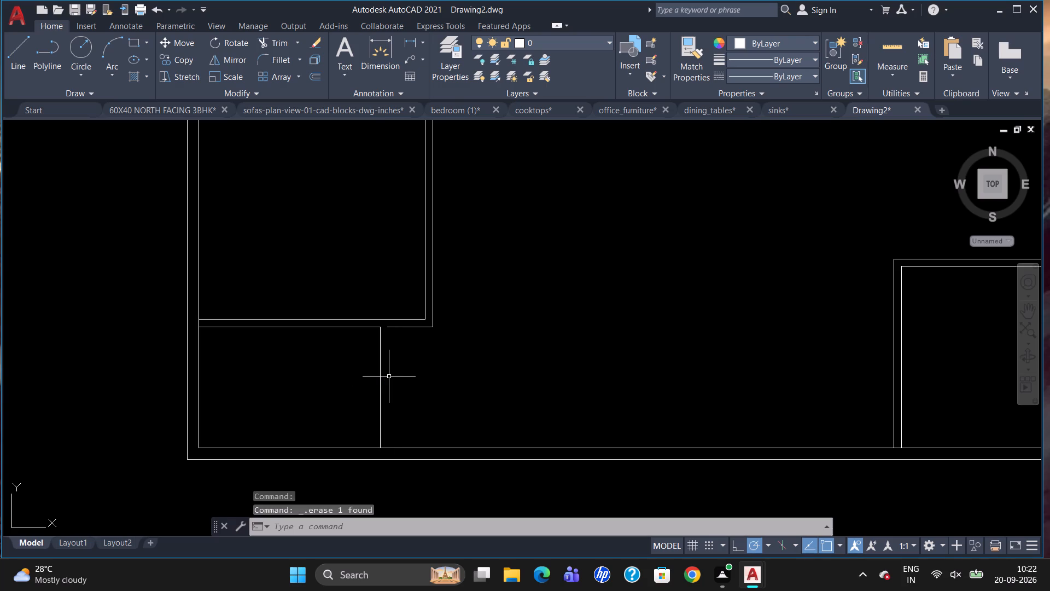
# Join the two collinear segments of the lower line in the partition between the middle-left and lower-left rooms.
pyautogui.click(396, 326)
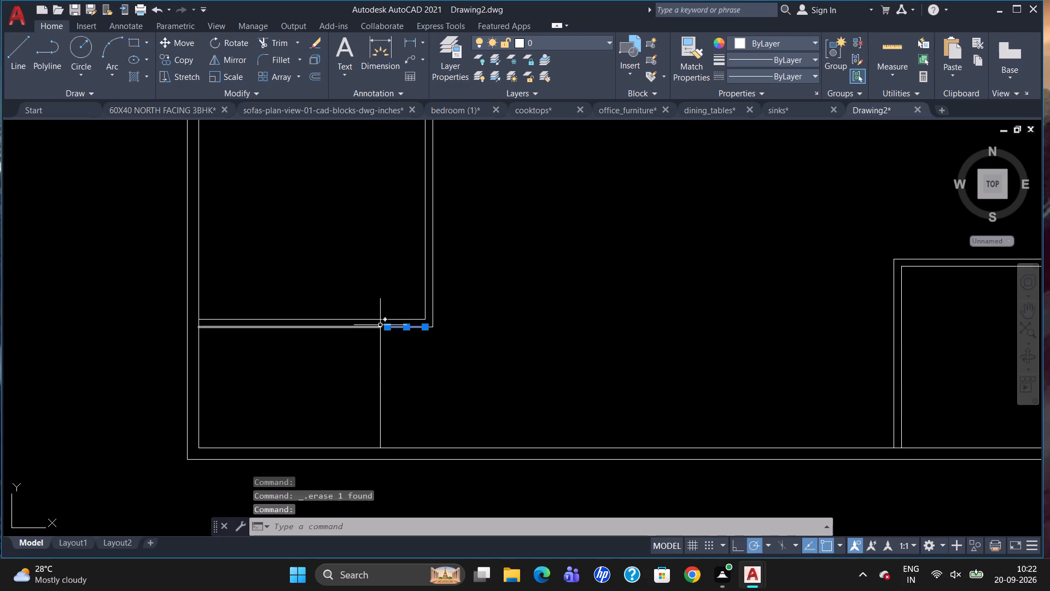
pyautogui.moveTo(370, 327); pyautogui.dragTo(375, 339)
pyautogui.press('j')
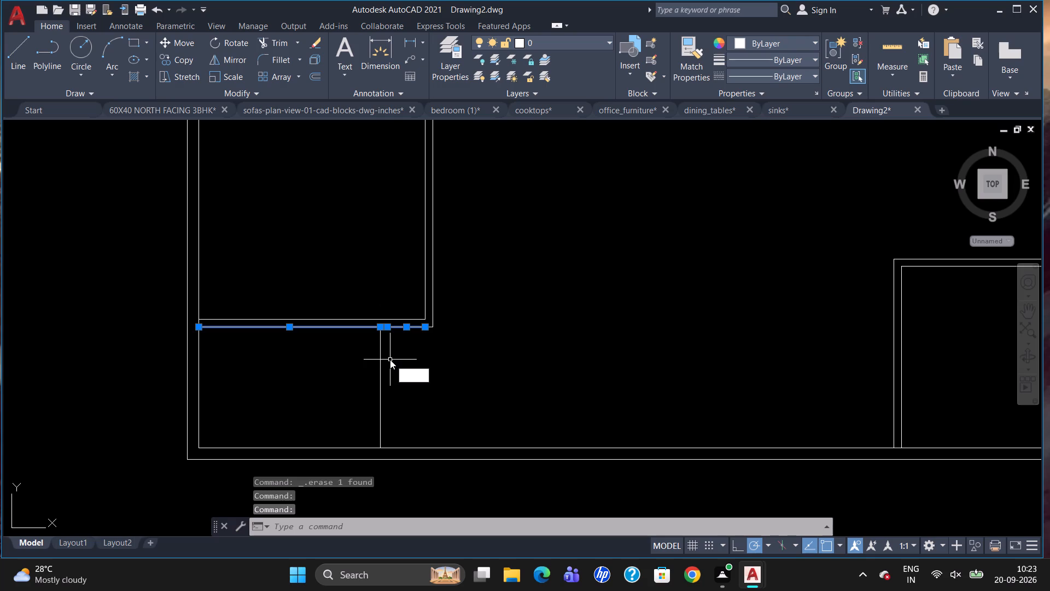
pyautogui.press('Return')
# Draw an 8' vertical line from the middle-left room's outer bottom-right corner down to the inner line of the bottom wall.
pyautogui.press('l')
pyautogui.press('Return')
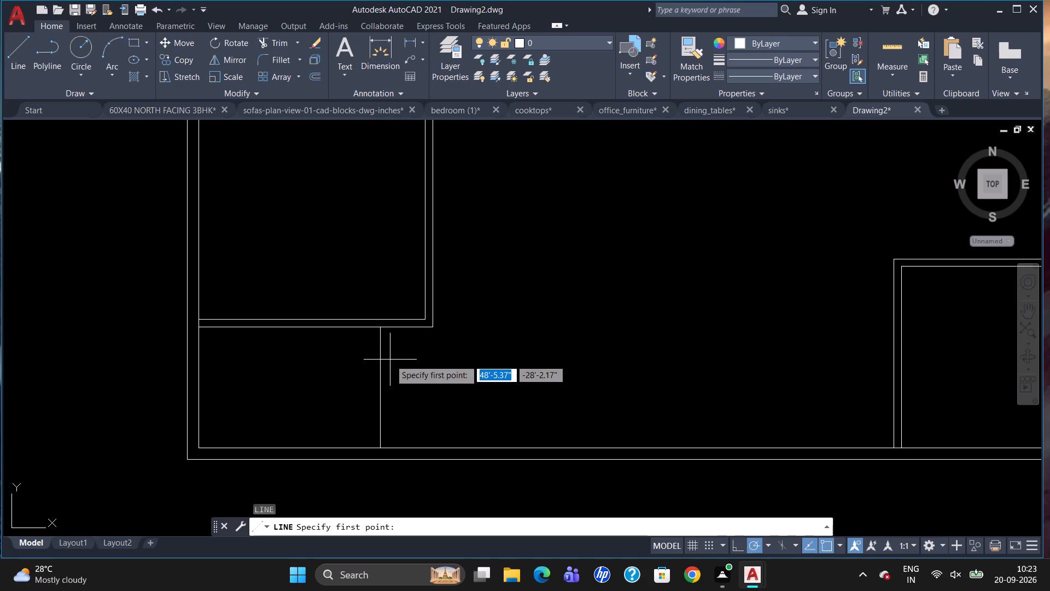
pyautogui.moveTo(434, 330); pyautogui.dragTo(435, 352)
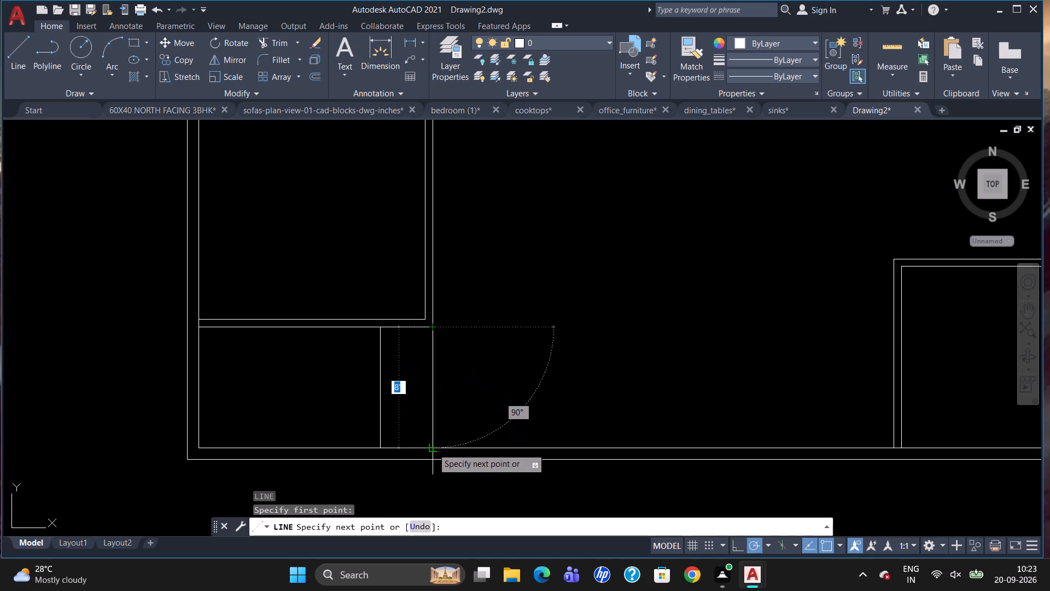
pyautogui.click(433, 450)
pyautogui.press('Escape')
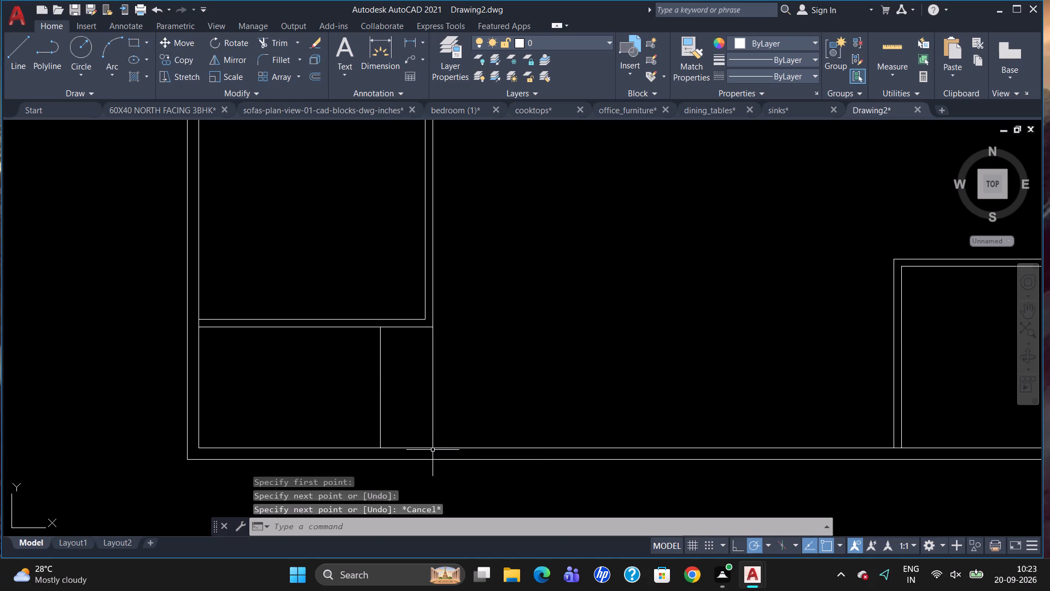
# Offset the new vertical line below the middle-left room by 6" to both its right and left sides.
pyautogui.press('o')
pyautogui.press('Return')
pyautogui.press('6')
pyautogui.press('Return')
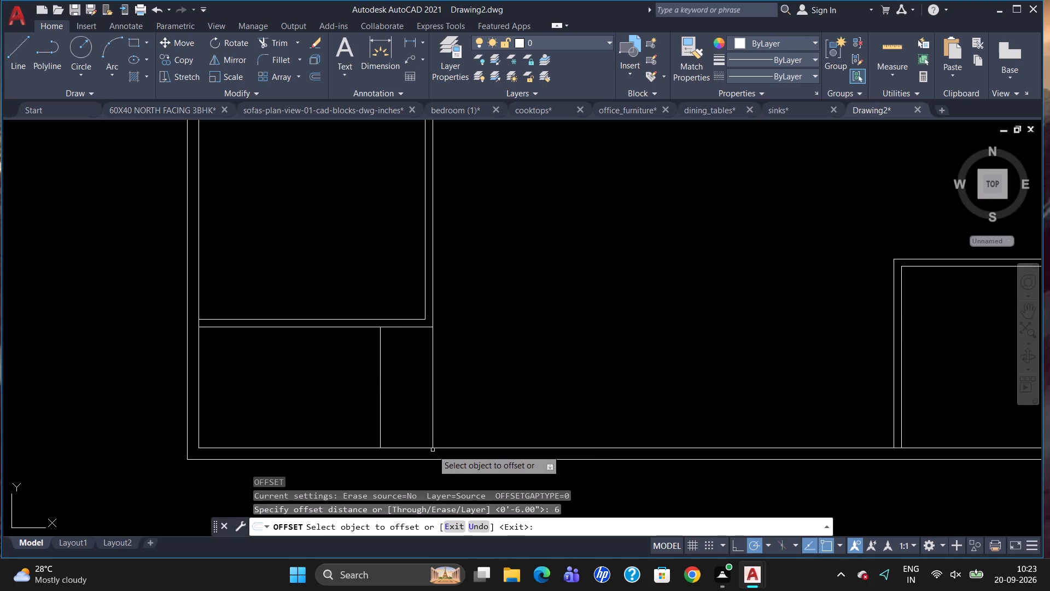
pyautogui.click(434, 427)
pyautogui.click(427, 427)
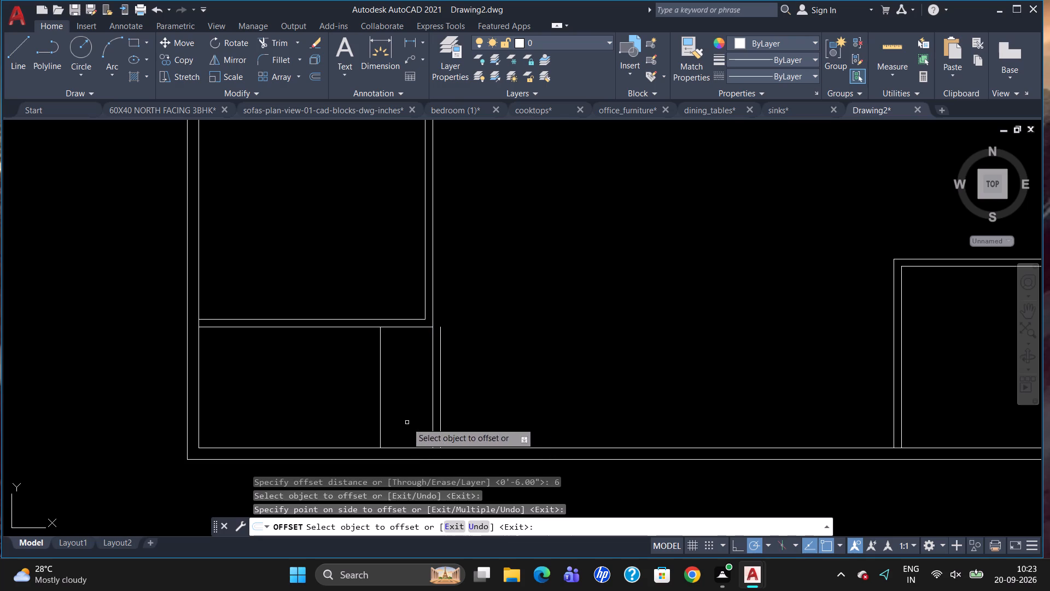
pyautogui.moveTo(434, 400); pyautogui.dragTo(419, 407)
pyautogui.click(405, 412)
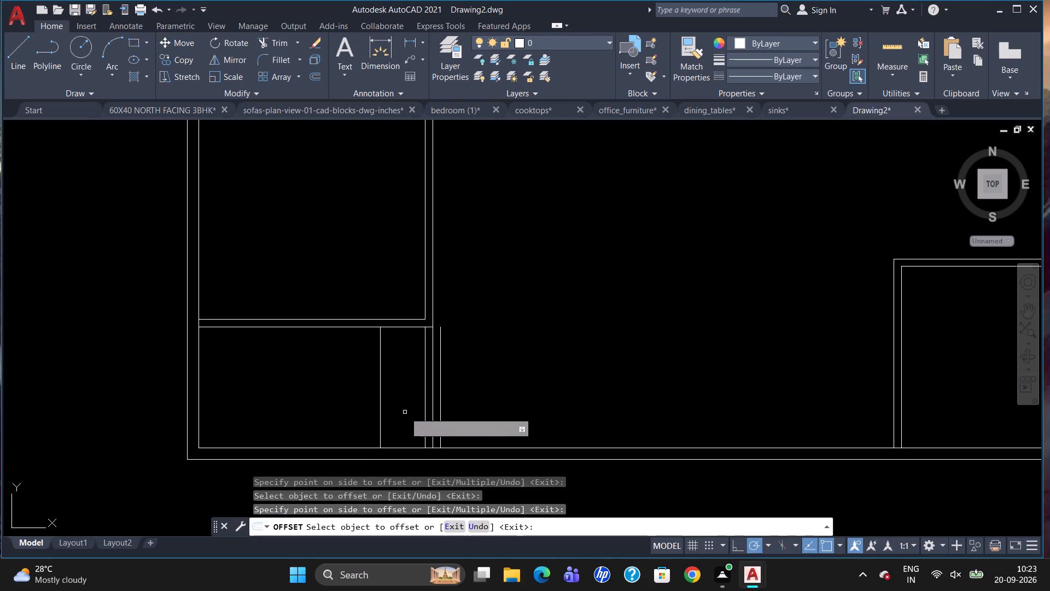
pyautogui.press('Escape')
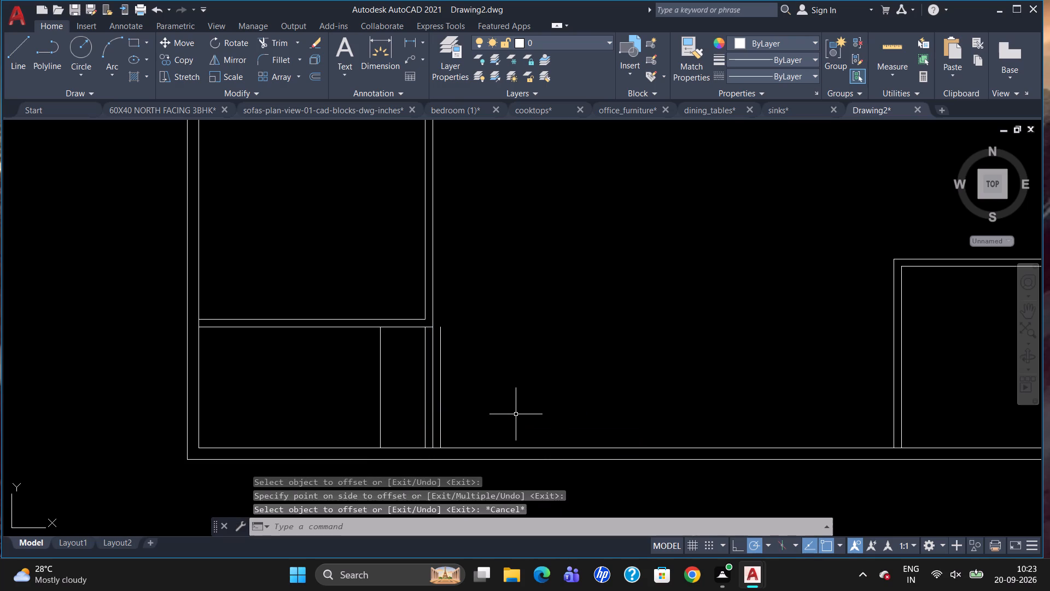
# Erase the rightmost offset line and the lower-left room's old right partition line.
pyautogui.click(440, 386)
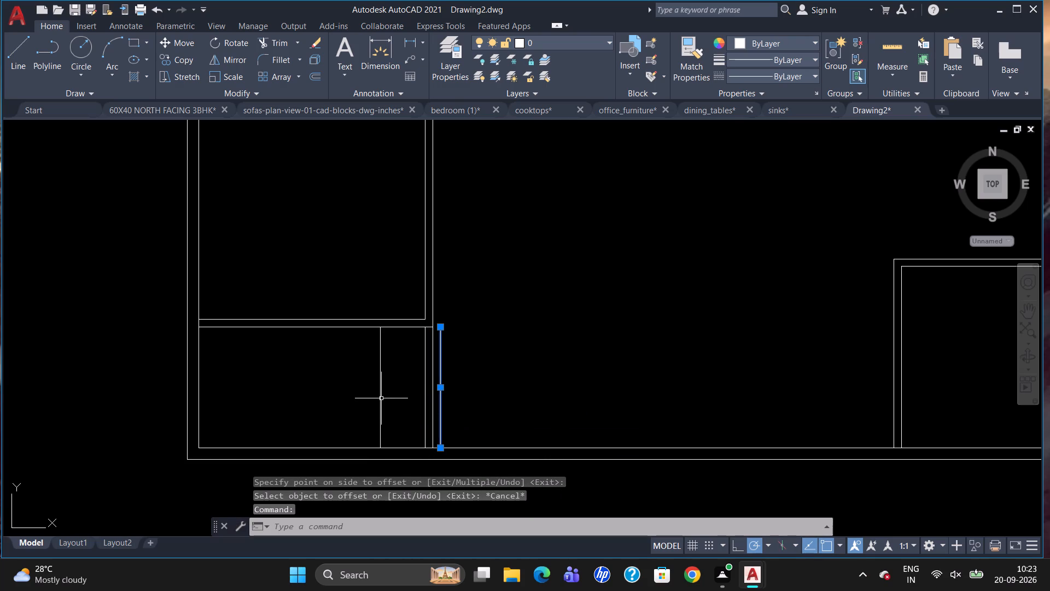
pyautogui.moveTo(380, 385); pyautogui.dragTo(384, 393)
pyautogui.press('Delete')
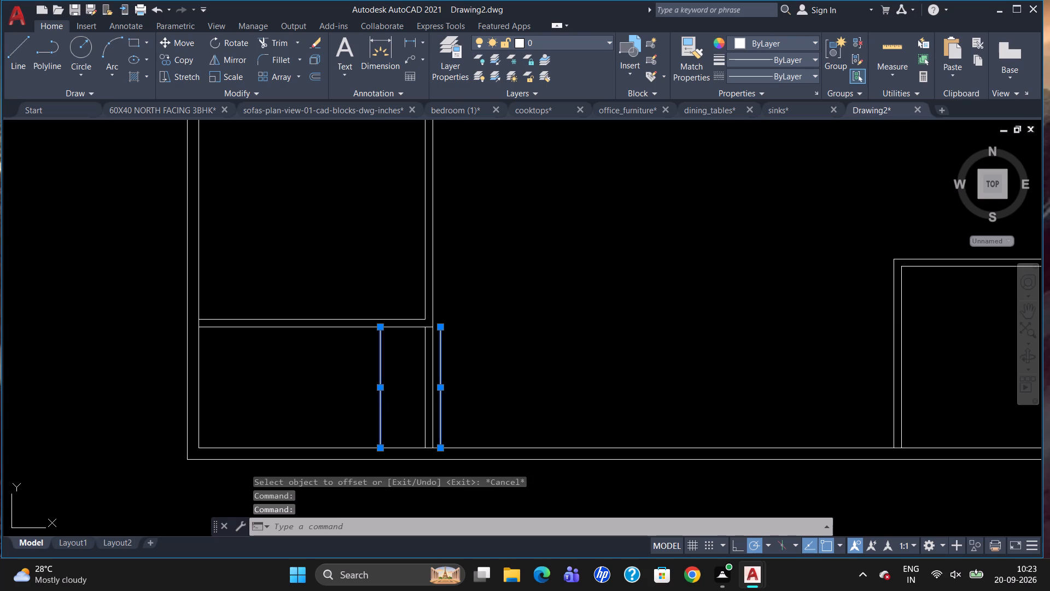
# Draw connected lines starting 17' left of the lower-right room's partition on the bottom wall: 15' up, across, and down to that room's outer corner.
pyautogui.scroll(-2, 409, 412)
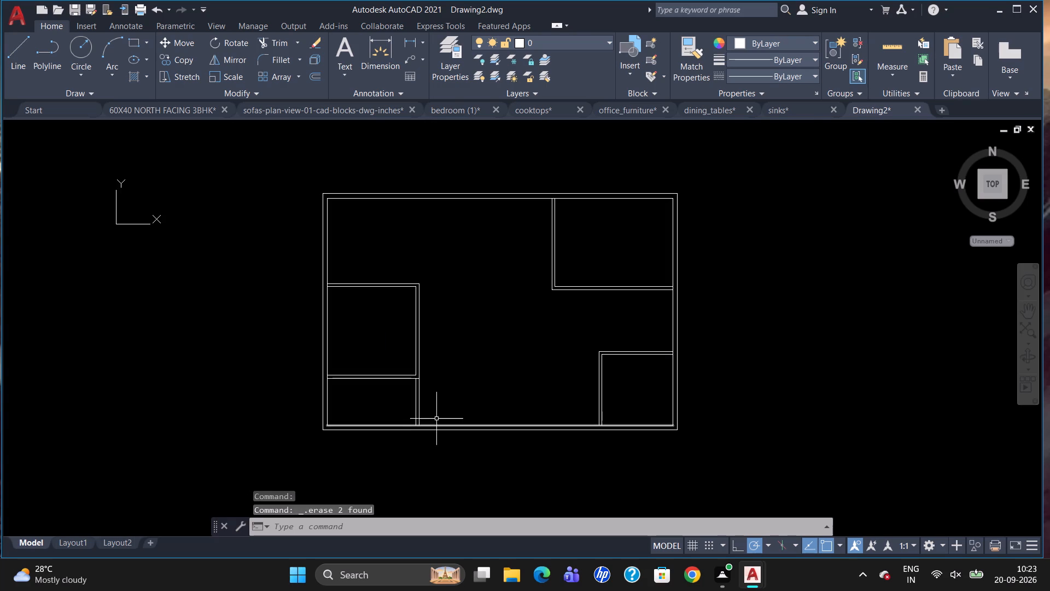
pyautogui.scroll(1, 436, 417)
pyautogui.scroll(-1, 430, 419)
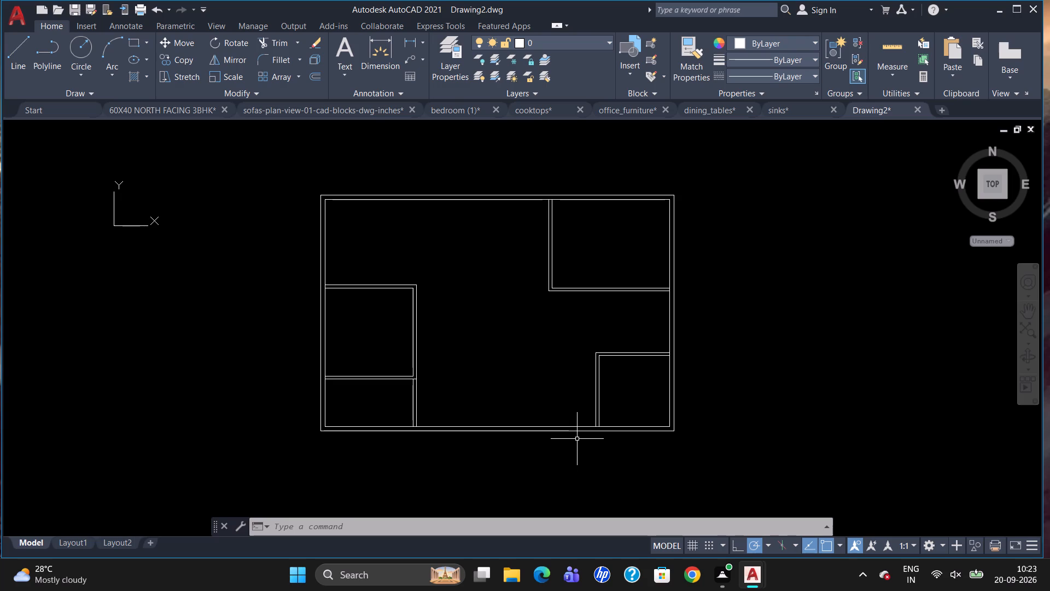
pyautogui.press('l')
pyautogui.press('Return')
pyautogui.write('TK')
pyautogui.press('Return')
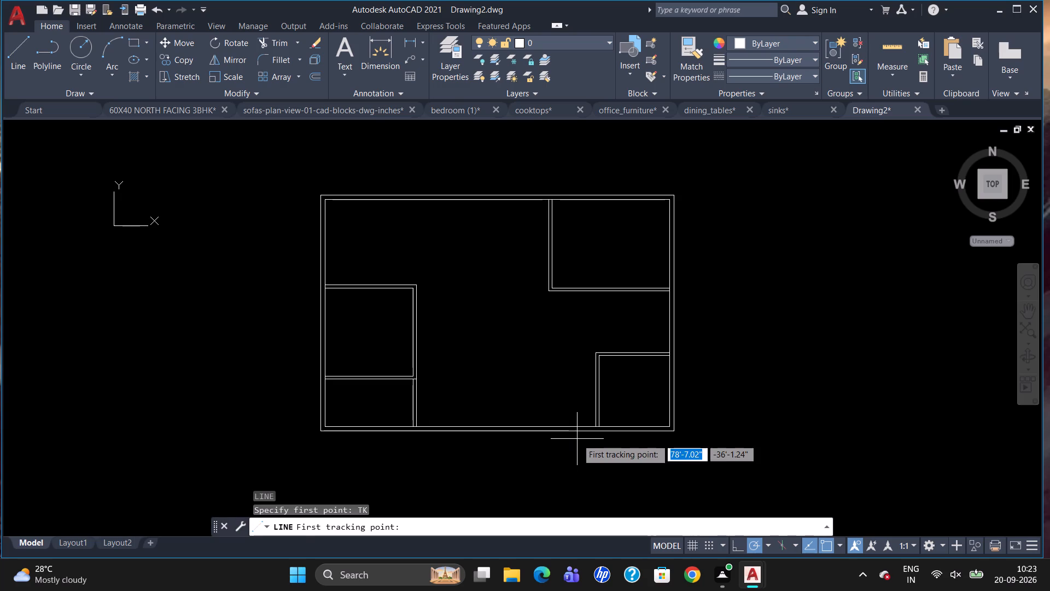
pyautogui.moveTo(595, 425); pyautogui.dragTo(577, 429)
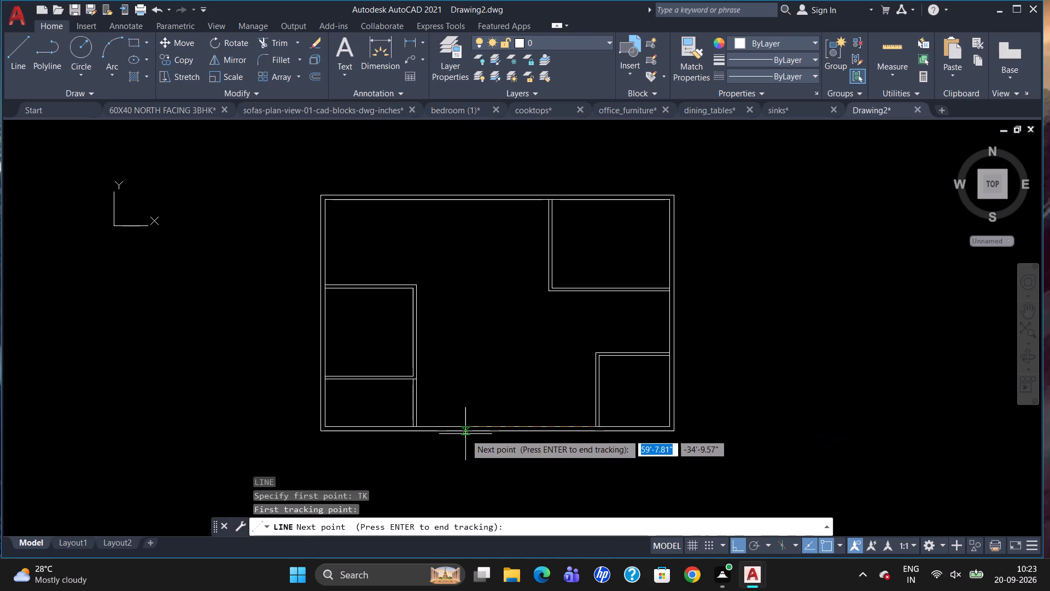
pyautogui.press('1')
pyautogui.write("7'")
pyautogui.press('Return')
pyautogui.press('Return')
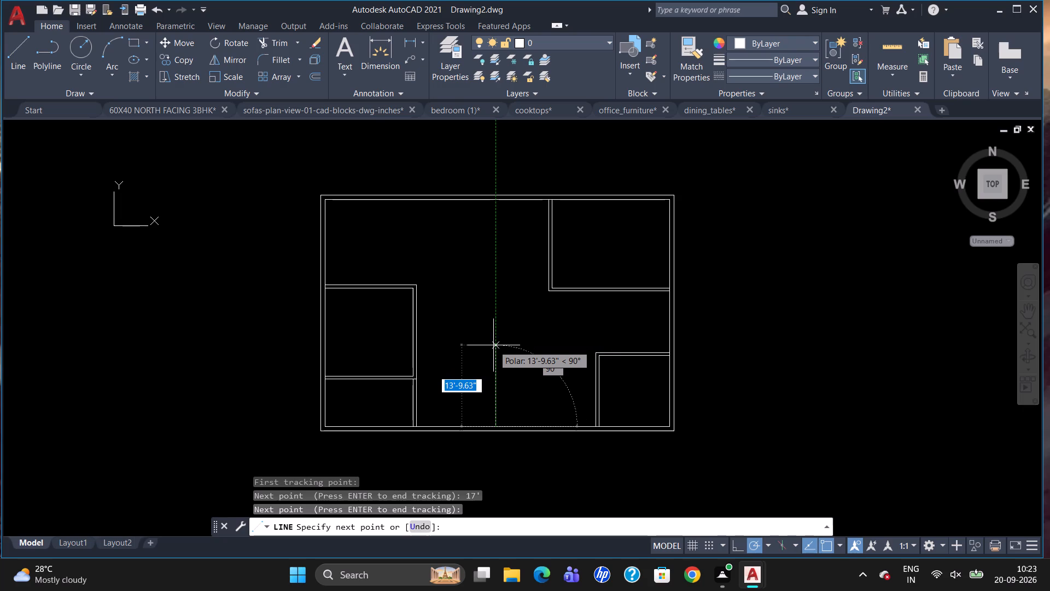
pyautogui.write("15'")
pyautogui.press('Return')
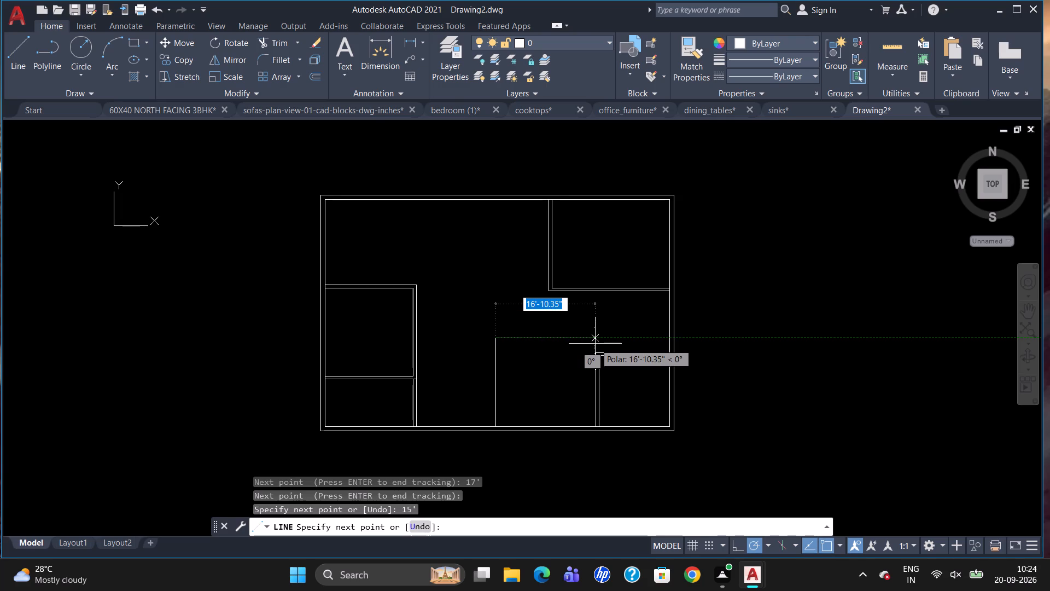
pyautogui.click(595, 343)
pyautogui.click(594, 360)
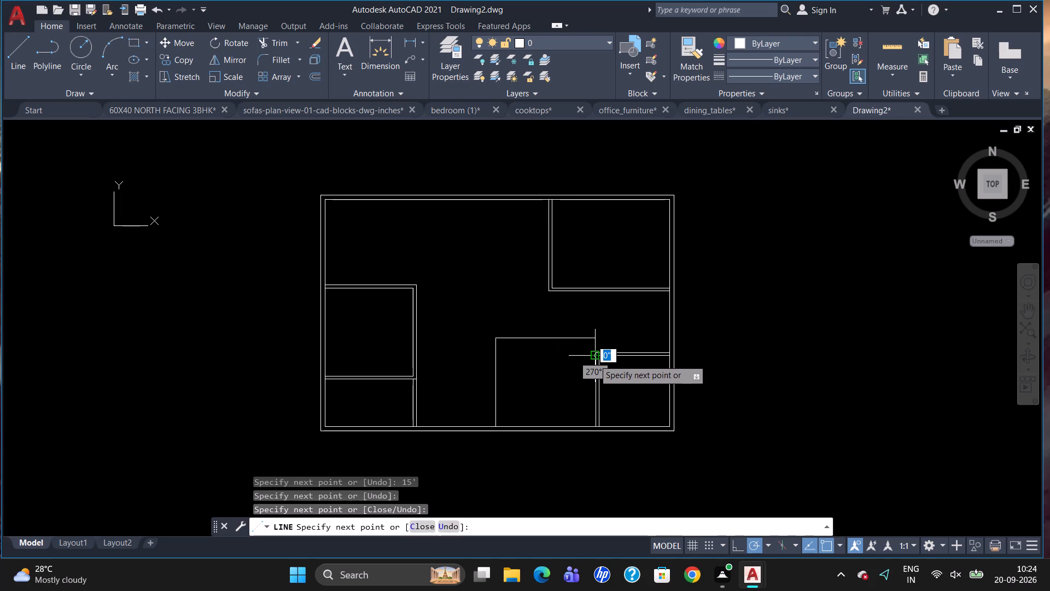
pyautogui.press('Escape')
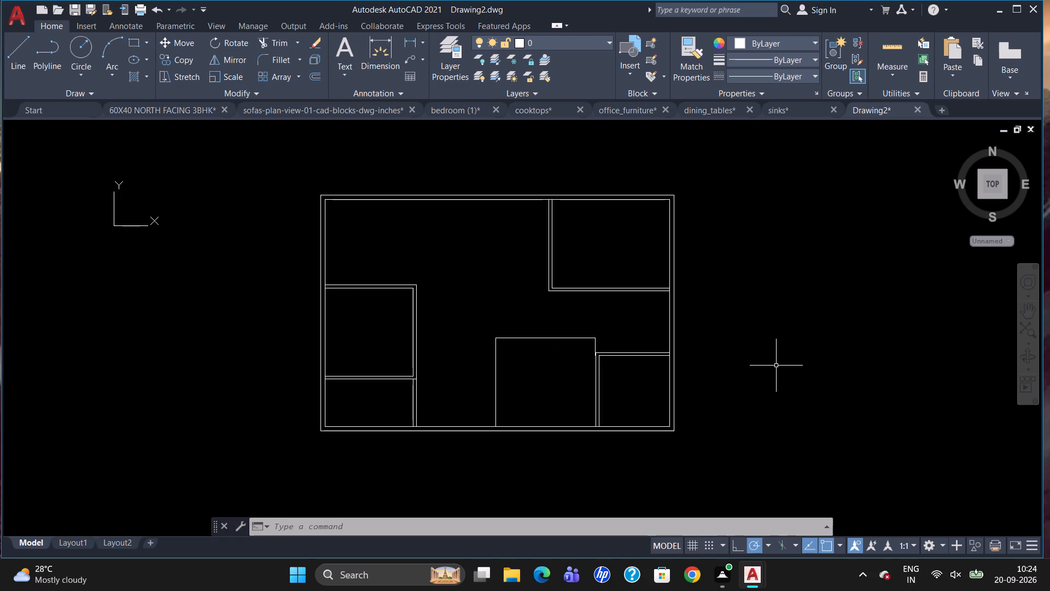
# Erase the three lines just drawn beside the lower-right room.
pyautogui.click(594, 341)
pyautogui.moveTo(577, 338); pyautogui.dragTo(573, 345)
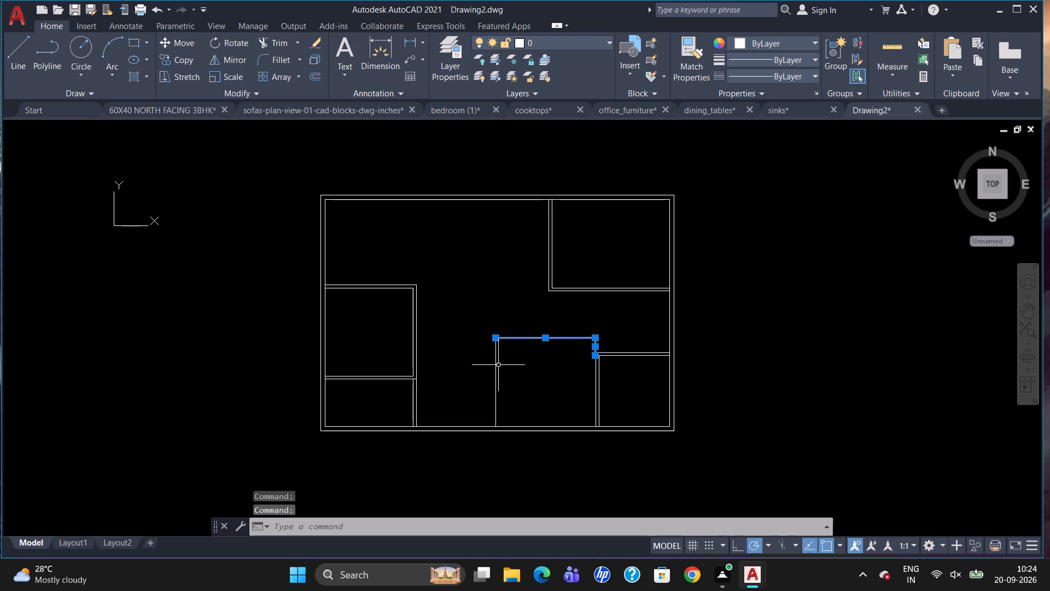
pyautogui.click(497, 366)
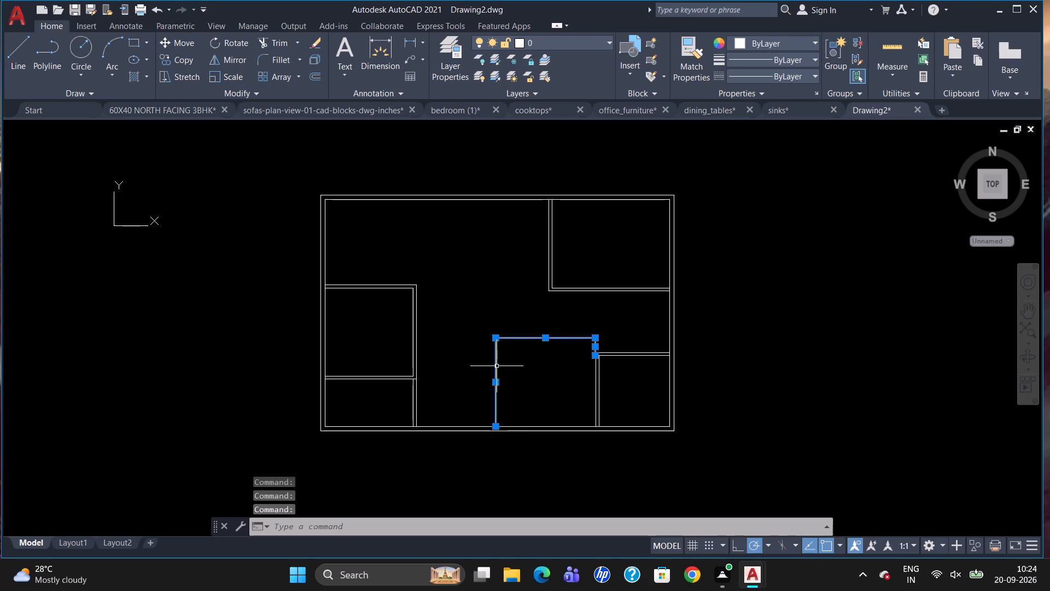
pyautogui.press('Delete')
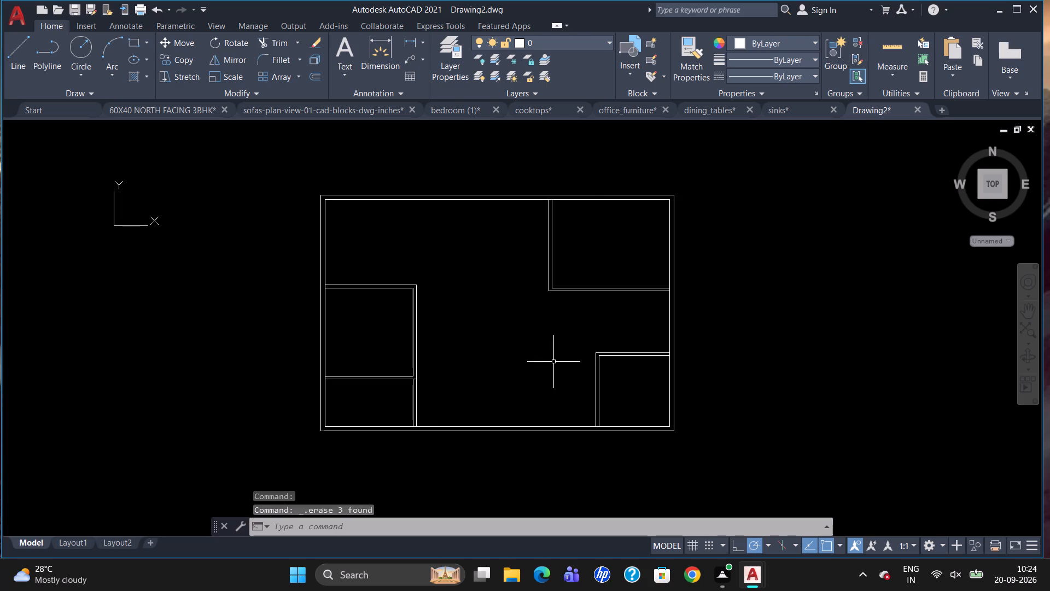
# Erase all partition lines of the lower-right room.
pyautogui.moveTo(609, 329); pyautogui.dragTo(520, 431)
pyautogui.moveTo(604, 396); pyautogui.dragTo(523, 397)
pyautogui.moveTo(656, 324); pyautogui.dragTo(650, 339)
pyautogui.moveTo(641, 340); pyautogui.dragTo(649, 387)
pyautogui.moveTo(647, 389); pyautogui.dragTo(637, 359)
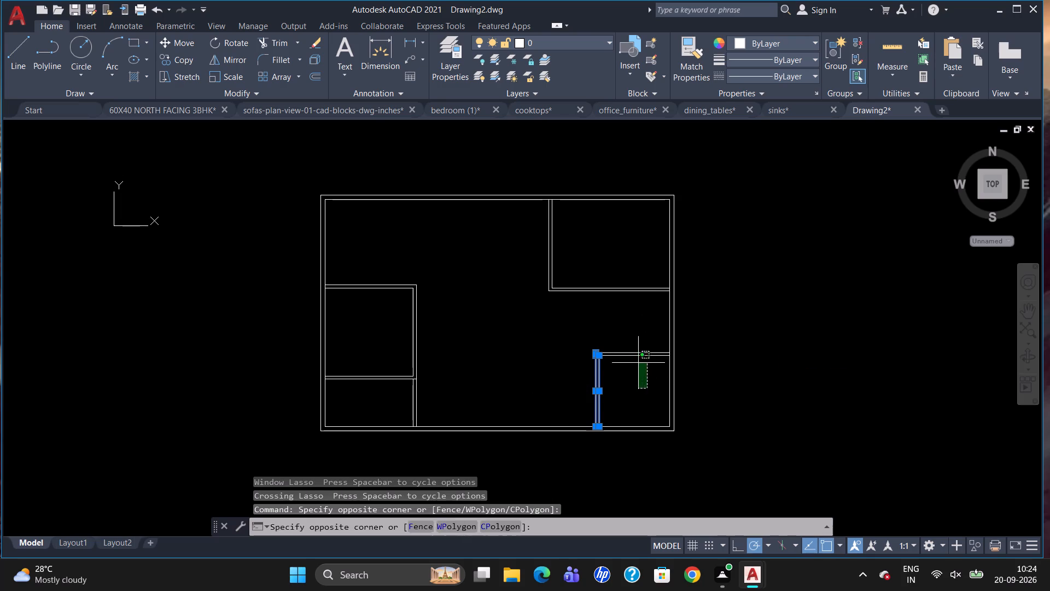
pyautogui.moveTo(637, 359); pyautogui.dragTo(621, 315)
pyautogui.press('Delete')
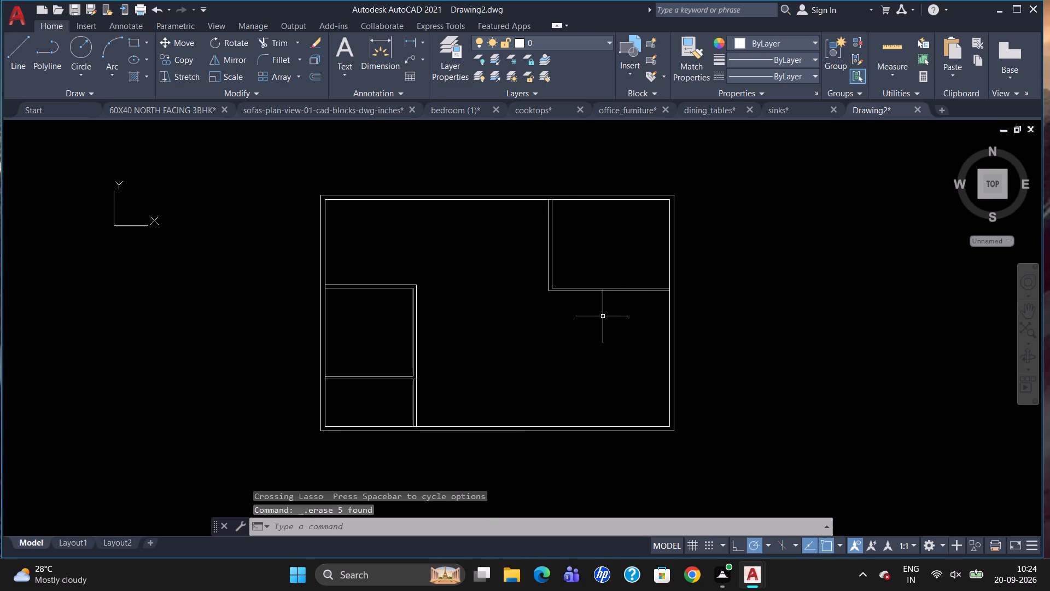
# Erase all partition lines of the middle-left and lower-left rooms, including the tiny leftover piece at the middle-left room's former top-right corner.
pyautogui.moveTo(369, 251); pyautogui.dragTo(480, 393)
pyautogui.moveTo(468, 385); pyautogui.dragTo(337, 371)
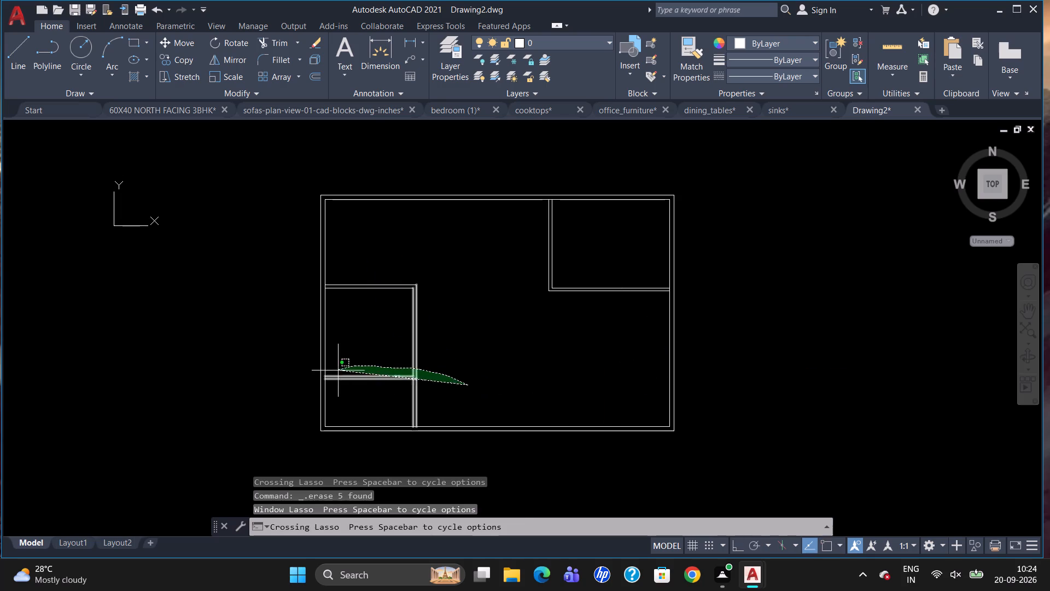
pyautogui.moveTo(337, 371); pyautogui.dragTo(335, 374)
pyautogui.press('Delete')
pyautogui.moveTo(394, 345); pyautogui.dragTo(394, 338)
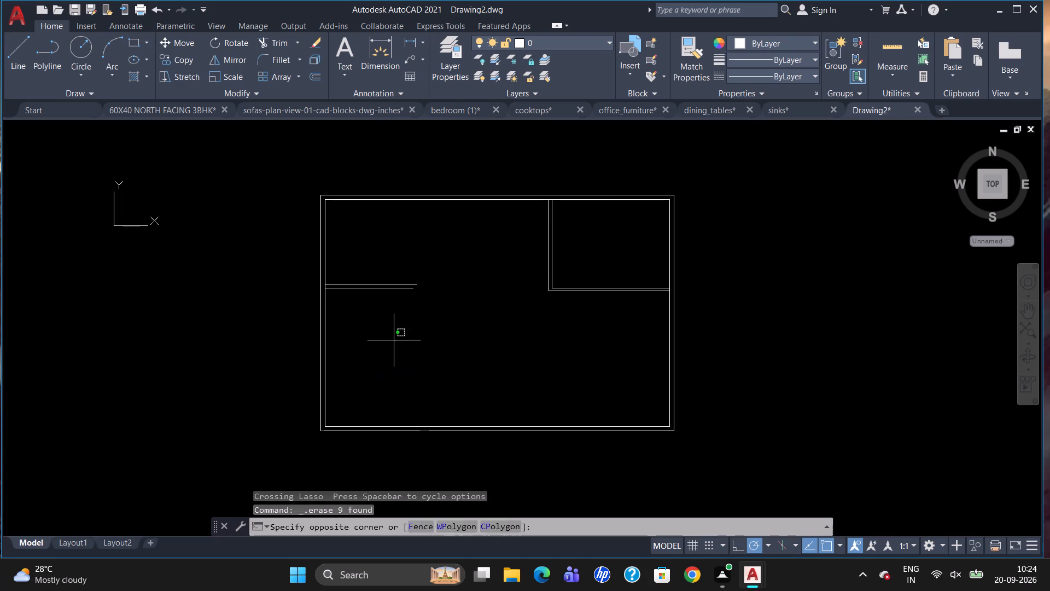
pyautogui.moveTo(394, 338); pyautogui.dragTo(398, 258)
pyautogui.press('Delete')
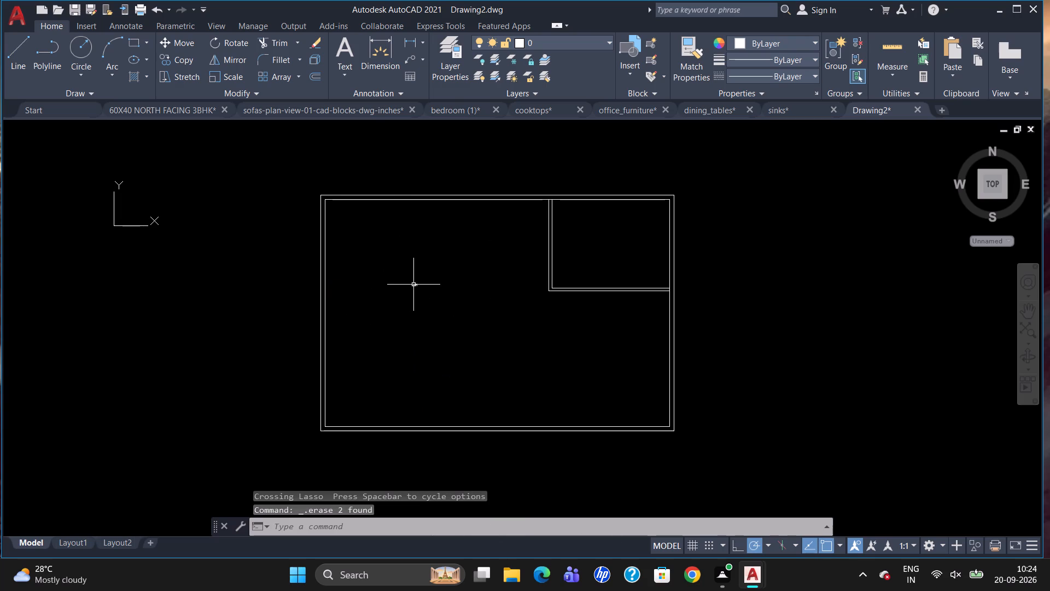
pyautogui.moveTo(413, 285); pyautogui.dragTo(434, 327)
pyautogui.press('Home')
pyautogui.press('Delete')
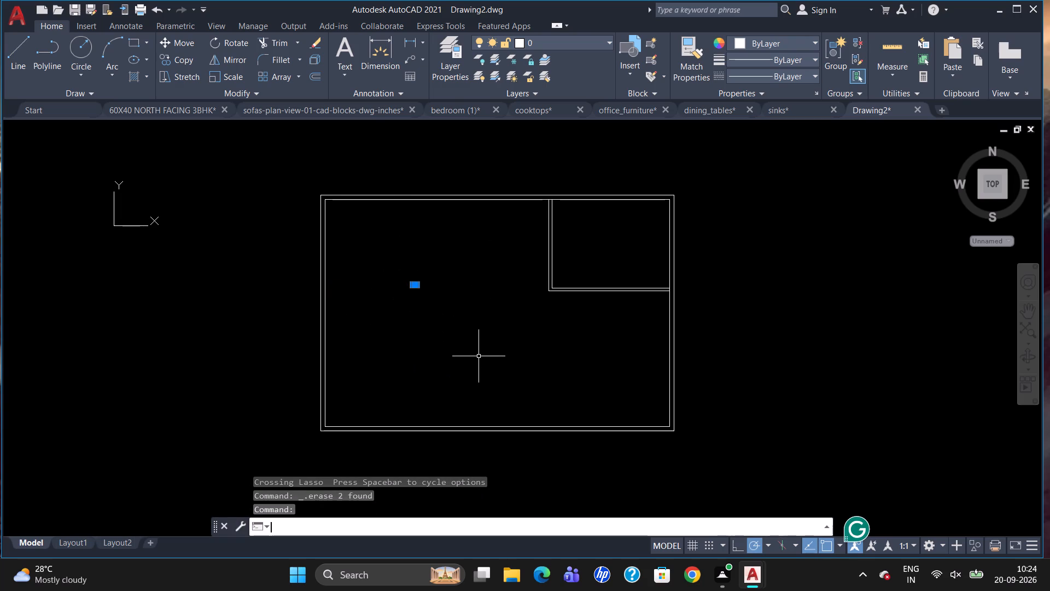
pyautogui.press('Delete')
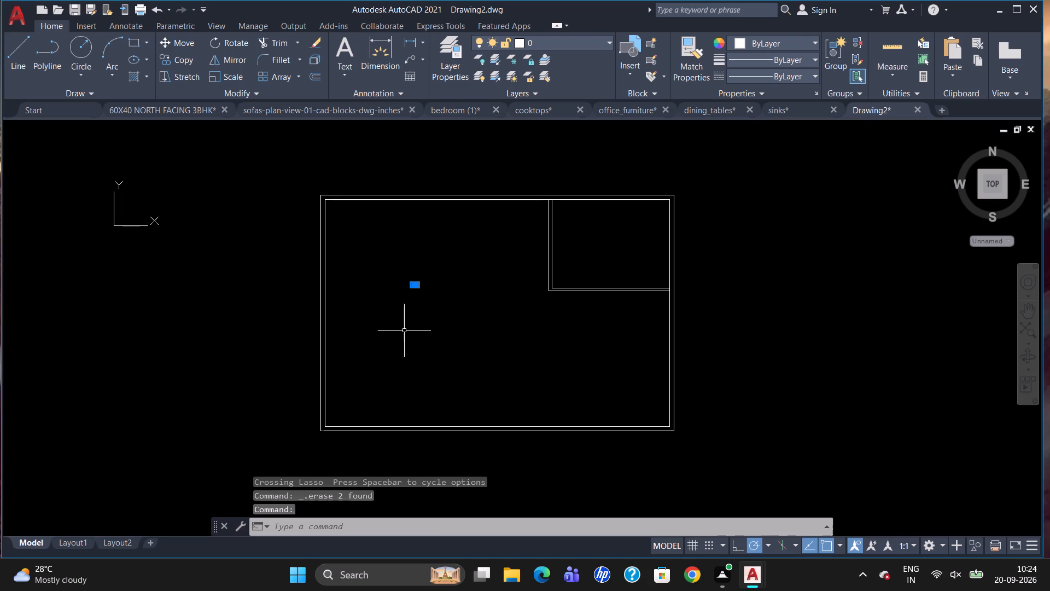
pyautogui.press('Delete')
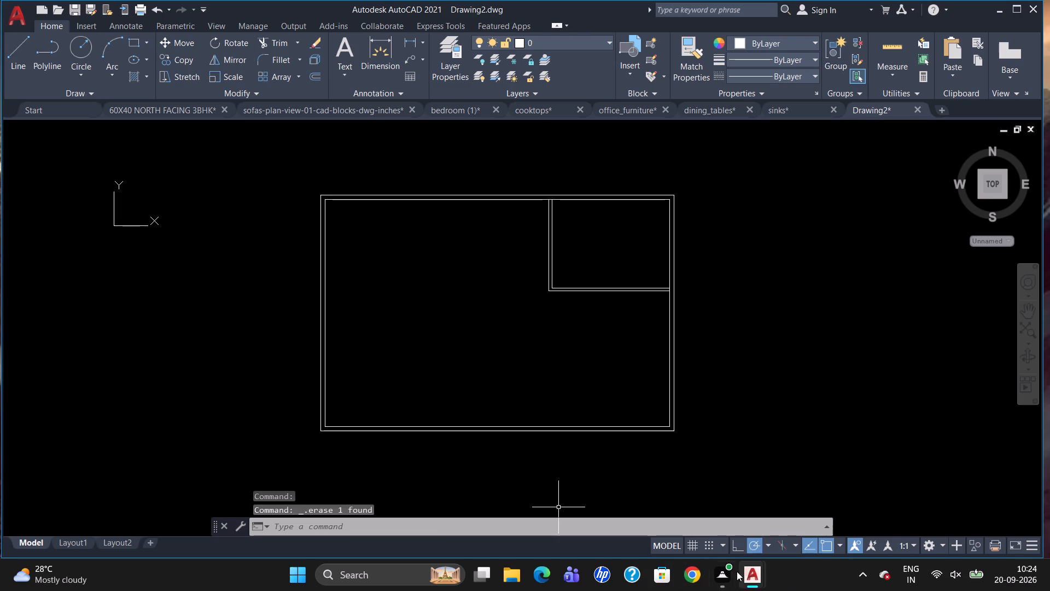
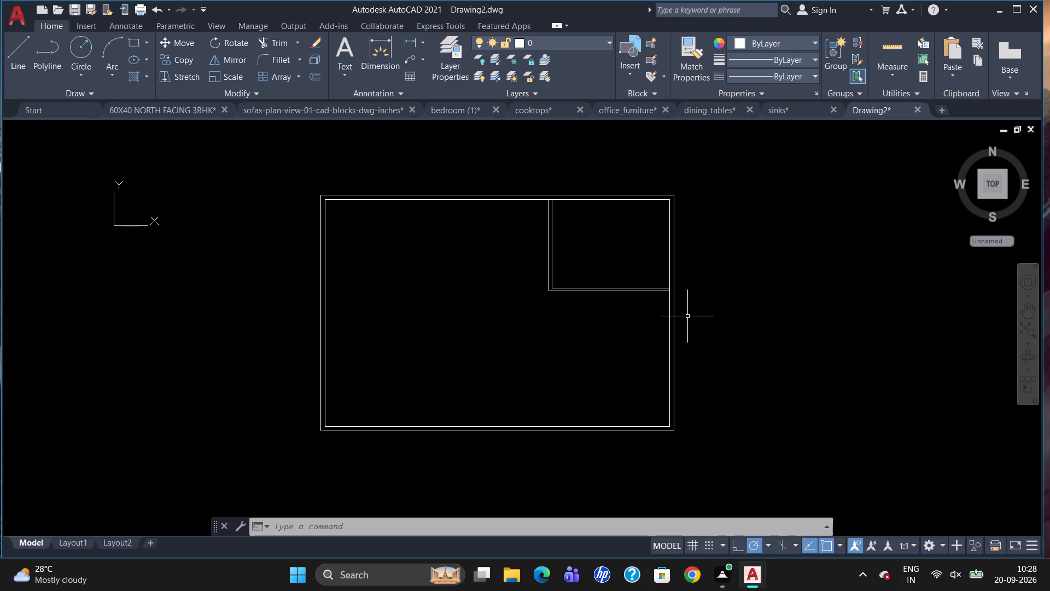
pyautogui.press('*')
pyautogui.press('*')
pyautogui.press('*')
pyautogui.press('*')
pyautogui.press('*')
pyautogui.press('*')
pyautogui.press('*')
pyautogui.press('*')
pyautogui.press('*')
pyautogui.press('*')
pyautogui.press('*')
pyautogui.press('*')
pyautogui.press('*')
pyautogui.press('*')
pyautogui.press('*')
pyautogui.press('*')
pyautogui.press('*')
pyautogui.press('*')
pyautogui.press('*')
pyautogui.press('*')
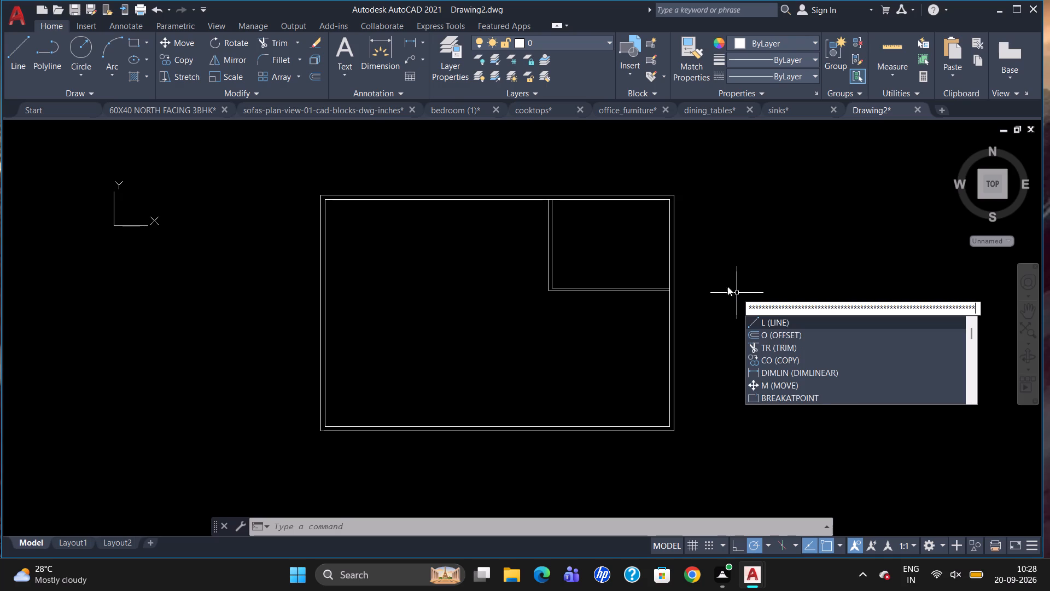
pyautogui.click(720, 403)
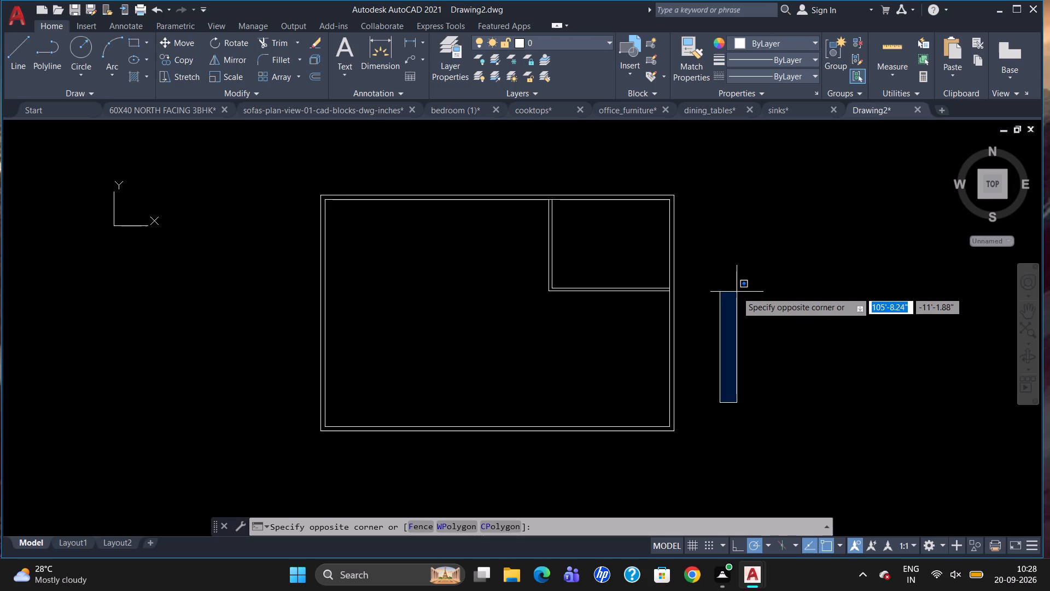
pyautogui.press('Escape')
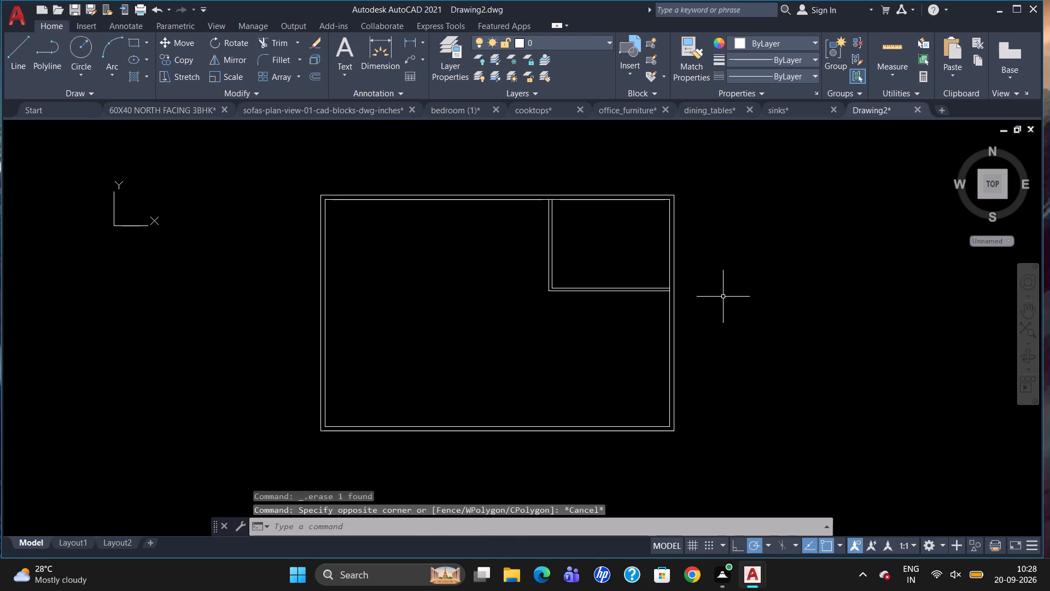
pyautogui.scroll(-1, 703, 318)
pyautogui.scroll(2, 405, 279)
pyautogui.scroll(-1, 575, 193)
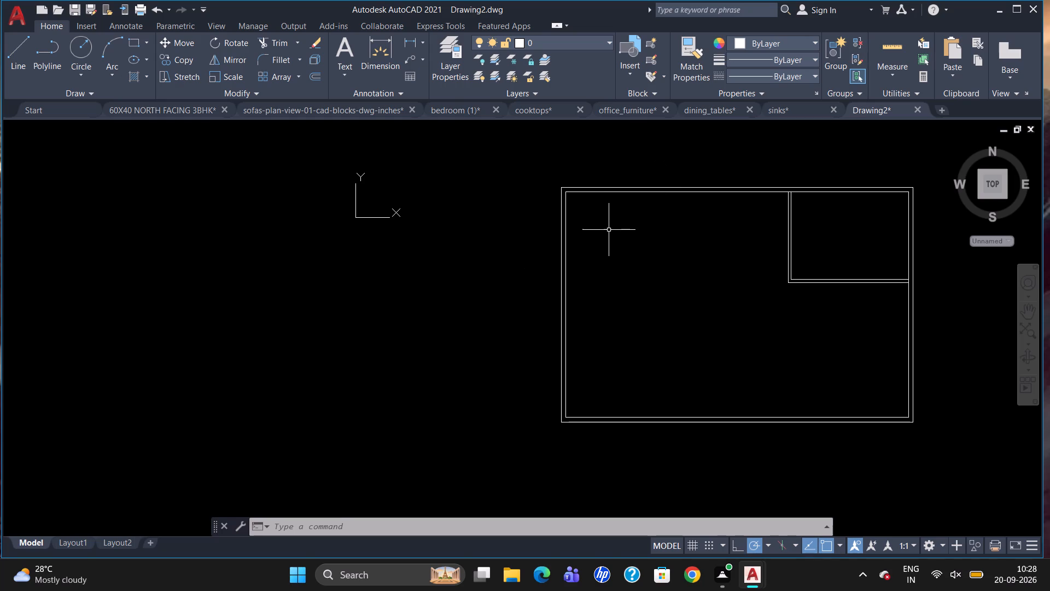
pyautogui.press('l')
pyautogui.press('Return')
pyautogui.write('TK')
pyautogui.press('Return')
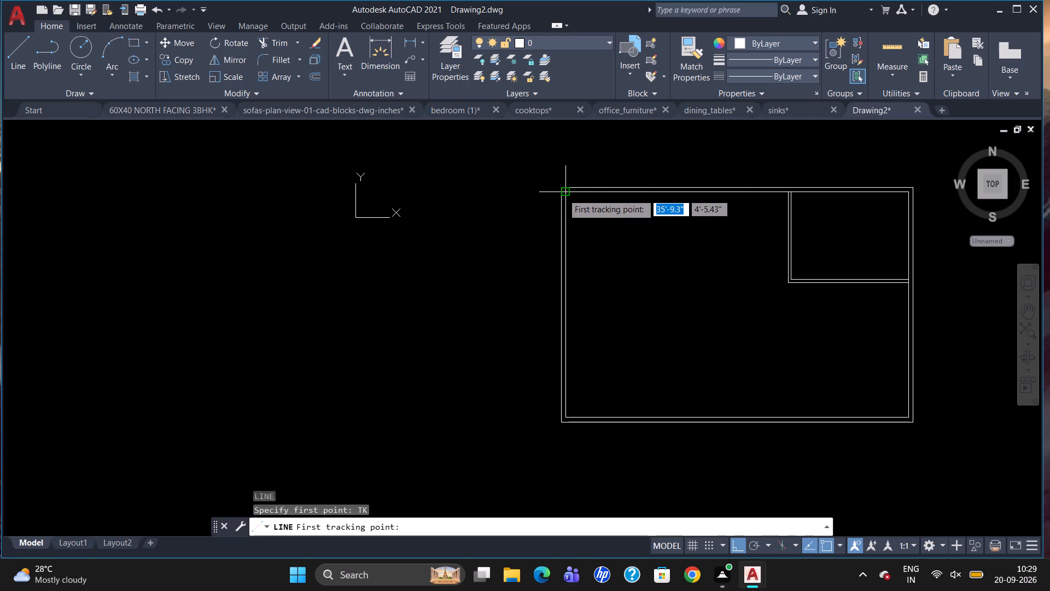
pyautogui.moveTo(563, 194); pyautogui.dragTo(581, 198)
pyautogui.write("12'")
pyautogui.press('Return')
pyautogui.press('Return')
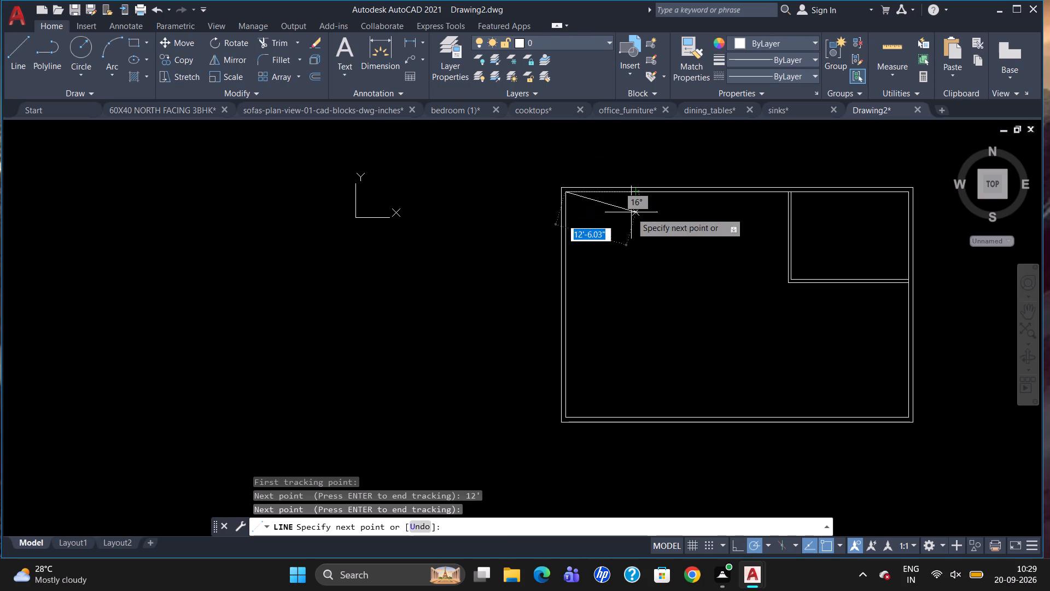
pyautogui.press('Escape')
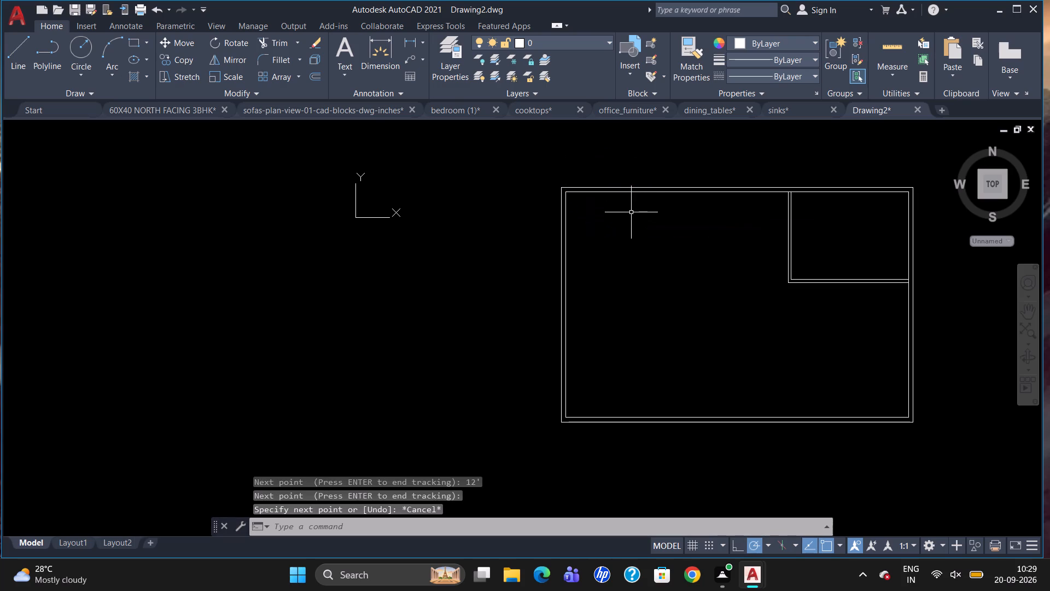
# Draw connected lines starting 12' along the top wall from the inner upper-left corner: 12' down, then across to the left outer wall.
pyautogui.press('l')
pyautogui.press('Return')
pyautogui.write('TK')
pyautogui.press('Return')
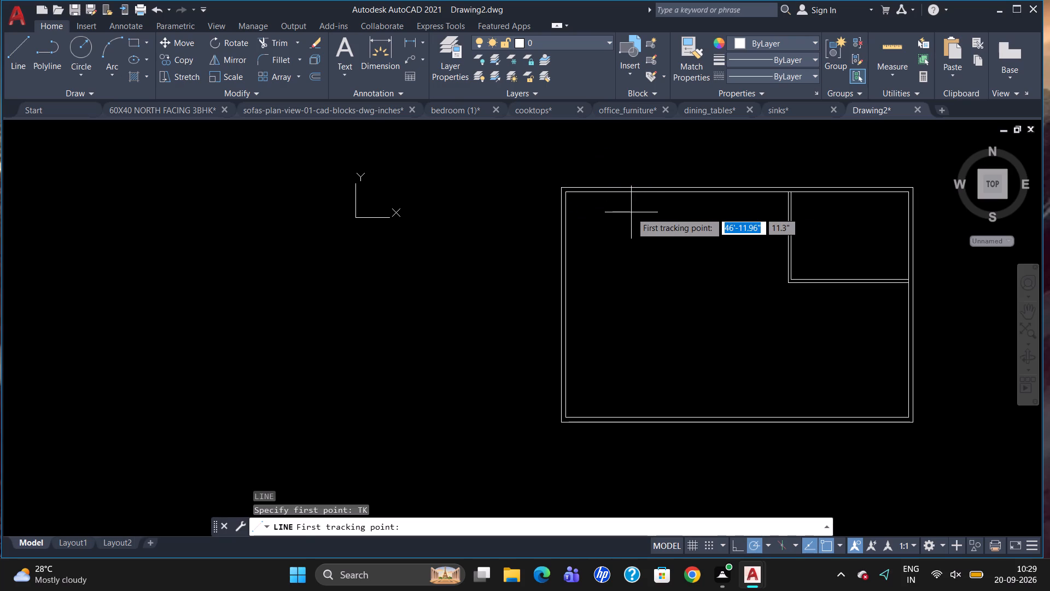
pyautogui.click(570, 190)
pyautogui.write("12'")
pyautogui.press('Return')
pyautogui.press('Return')
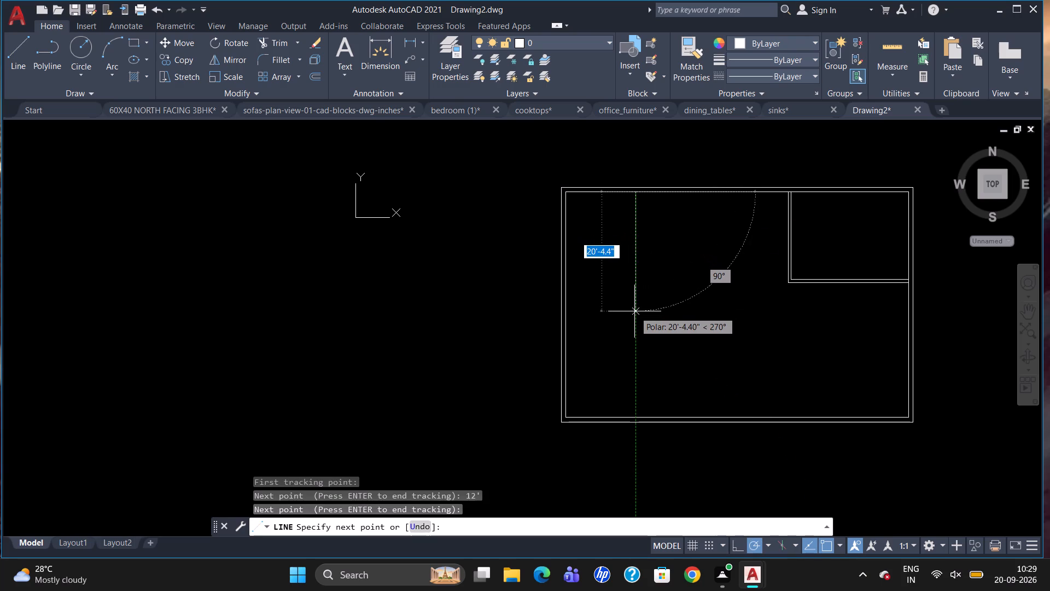
pyautogui.write("12'")
pyautogui.press('Return')
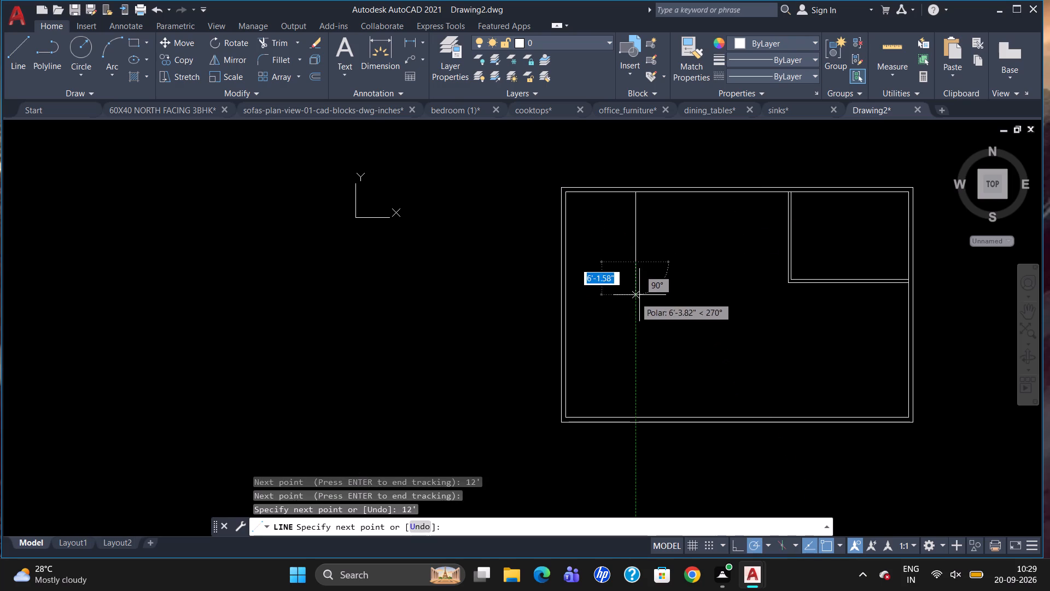
pyautogui.click(565, 259)
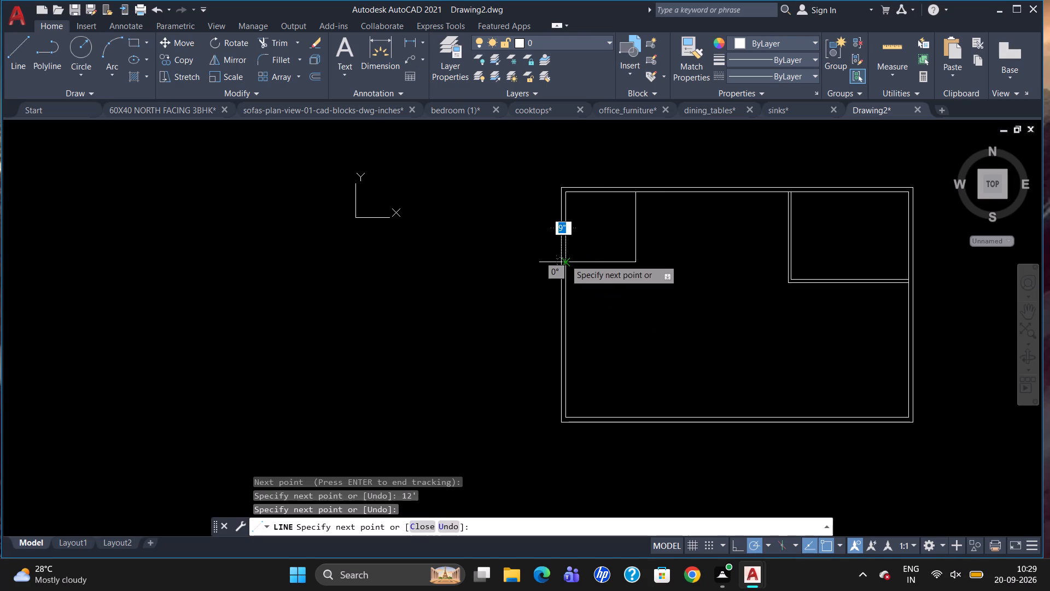
pyautogui.press('Escape')
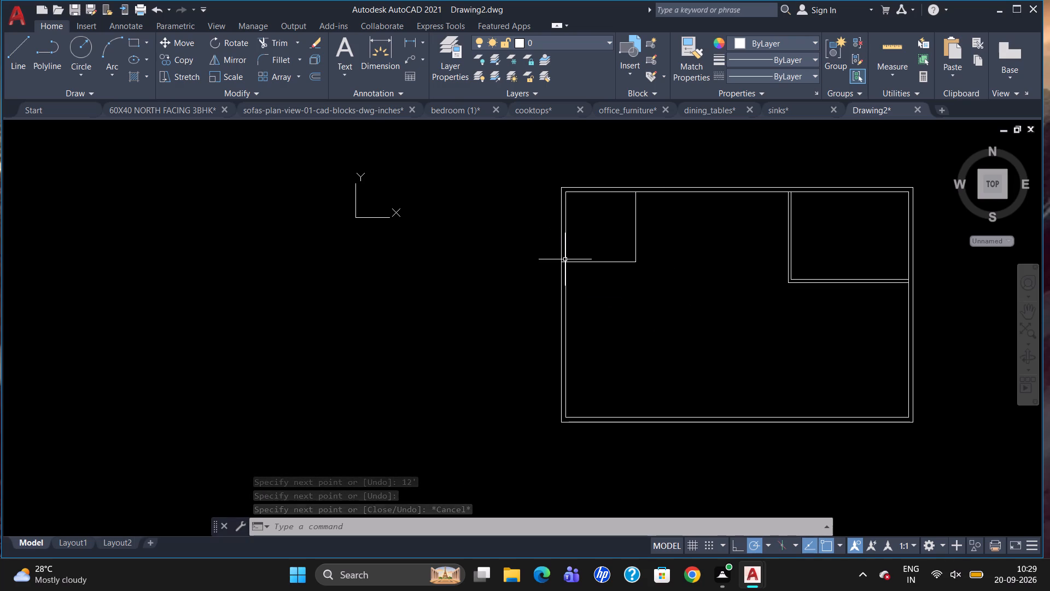
# Offset the upper-left room's horizontal and vertical lines 6" outward to form its partitions.
pyautogui.press('o')
pyautogui.press('Return')
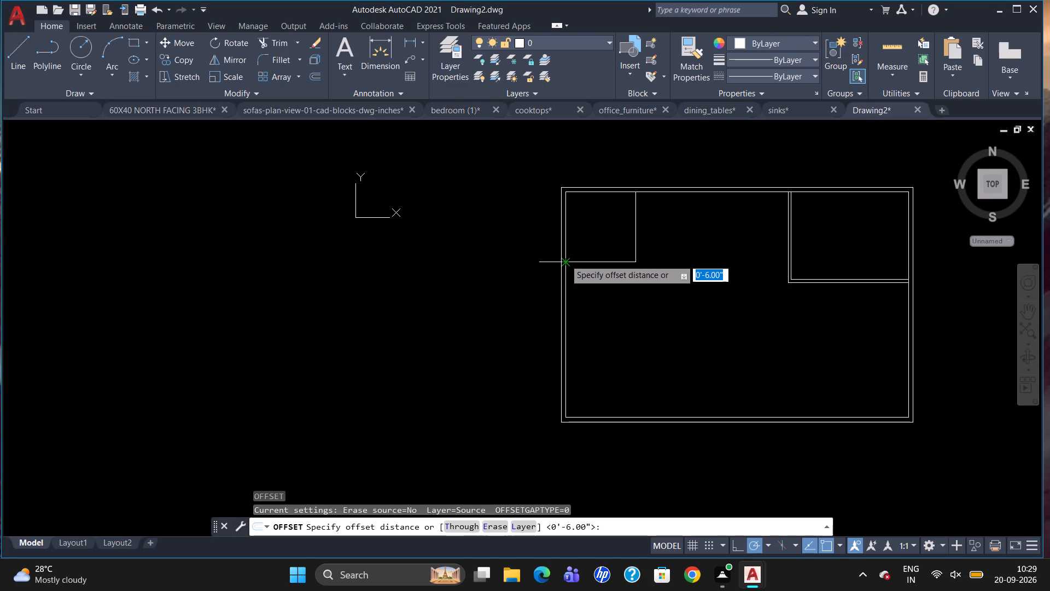
pyautogui.press('6')
pyautogui.press('Return')
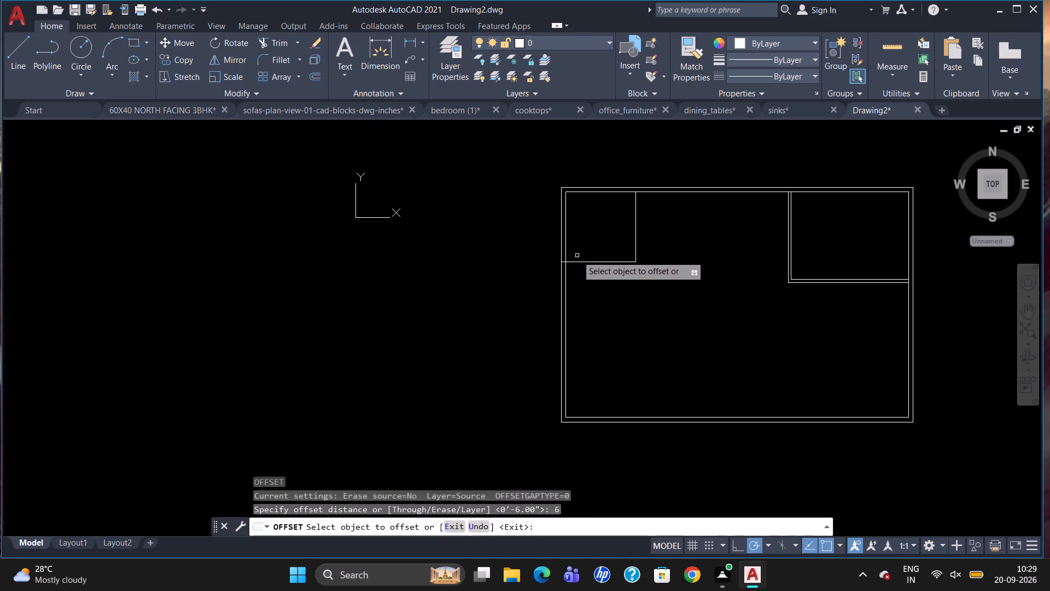
pyautogui.moveTo(589, 263); pyautogui.dragTo(592, 278)
pyautogui.moveTo(592, 279); pyautogui.dragTo(609, 274)
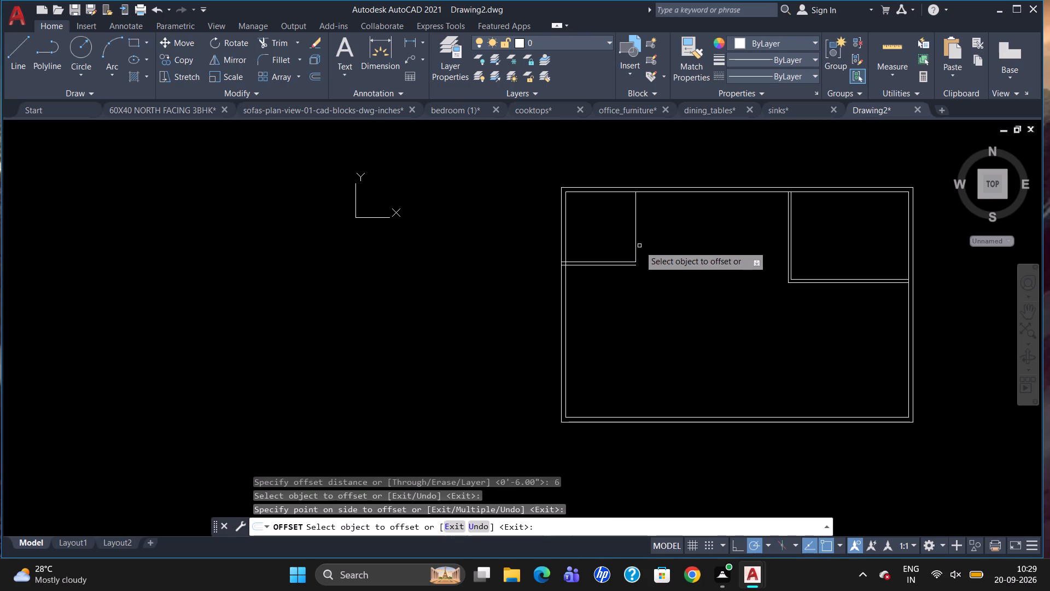
pyautogui.moveTo(635, 240); pyautogui.dragTo(658, 242)
pyautogui.click(667, 242)
pyautogui.scroll(1, 657, 286)
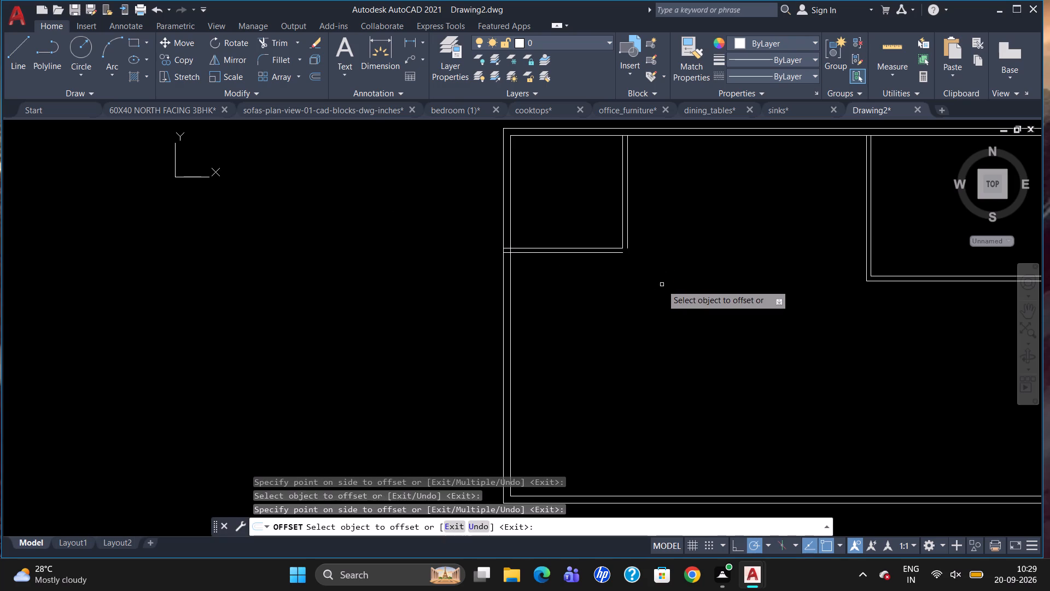
pyautogui.press('Escape')
# Trim the ends of the upper-left room's two horizontal partition lines that run inside the left outer wall.
pyautogui.write('TR')
pyautogui.press('Return')
pyautogui.press('Return')
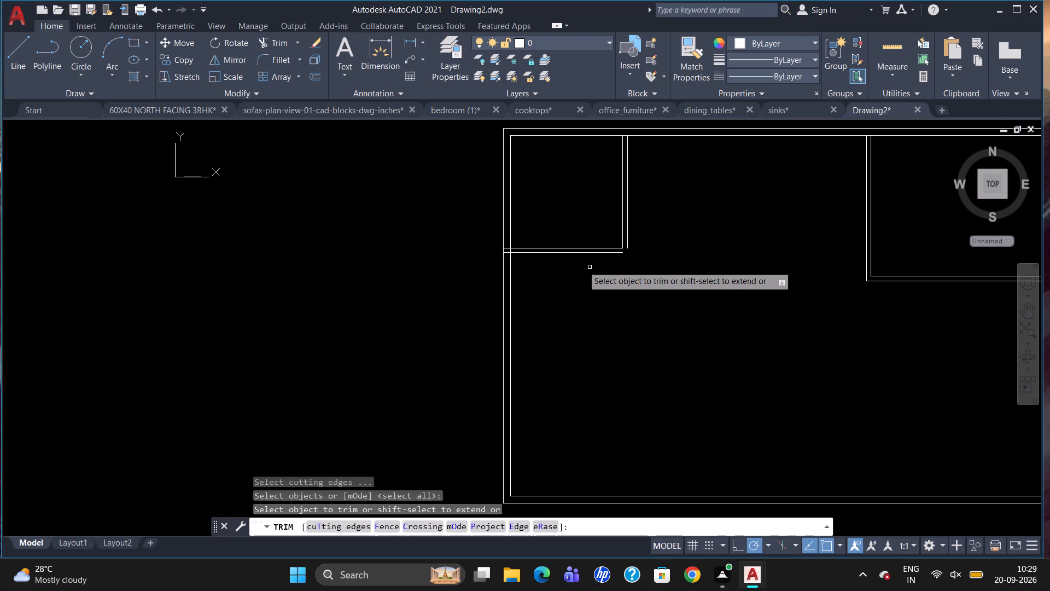
pyautogui.scroll(3, 569, 252)
pyautogui.moveTo(307, 268); pyautogui.dragTo(308, 213)
pyautogui.click(308, 212)
pyautogui.press('Escape')
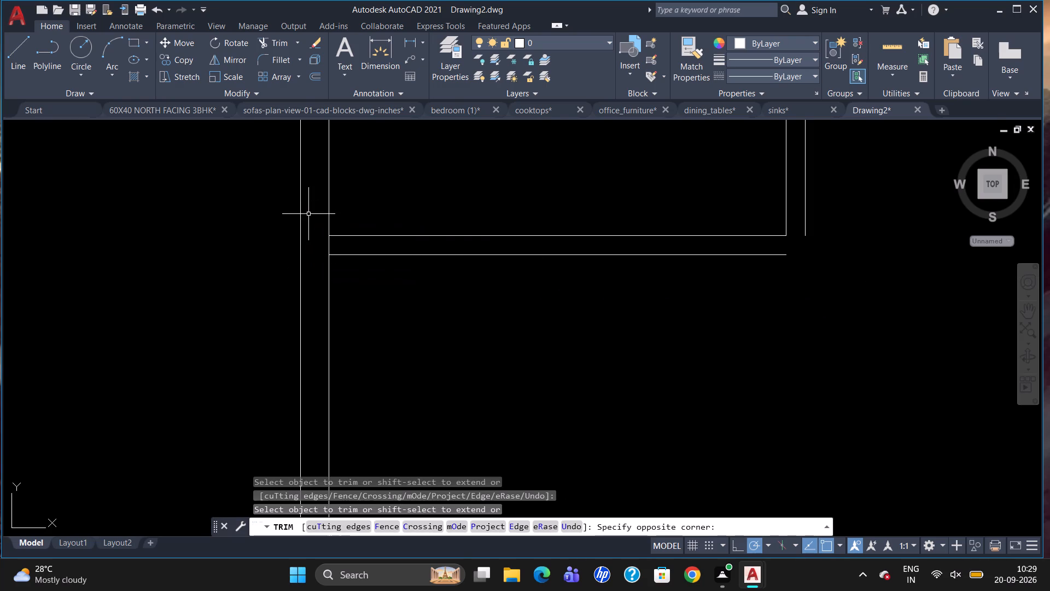
# Draw a short horizontal line continuing the room's lower partition line past its outer vertical partition line.
pyautogui.press('l')
pyautogui.press('Return')
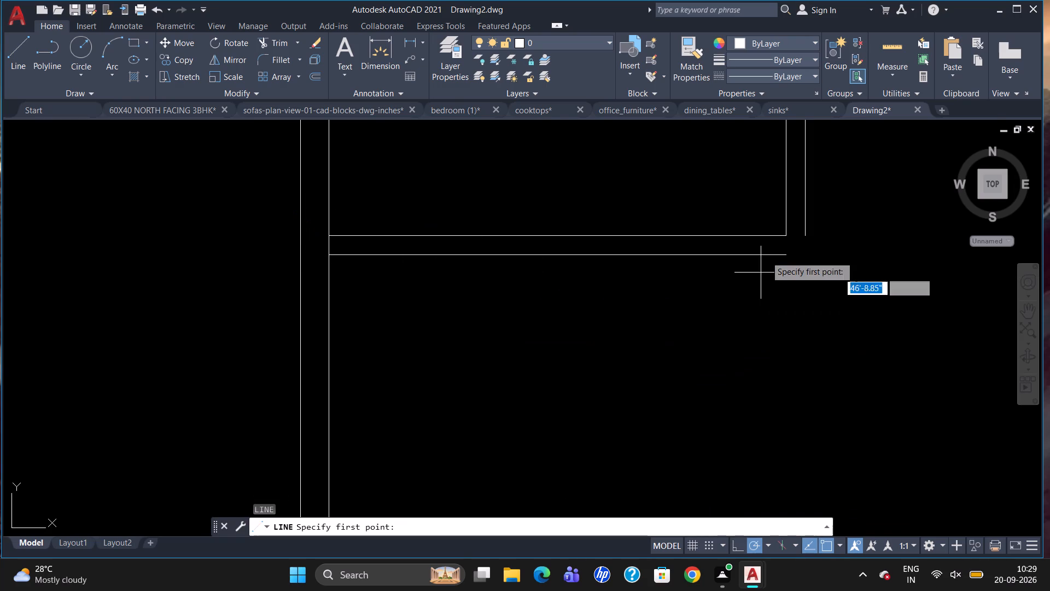
pyautogui.moveTo(784, 254); pyautogui.dragTo(820, 257)
pyautogui.click(892, 257)
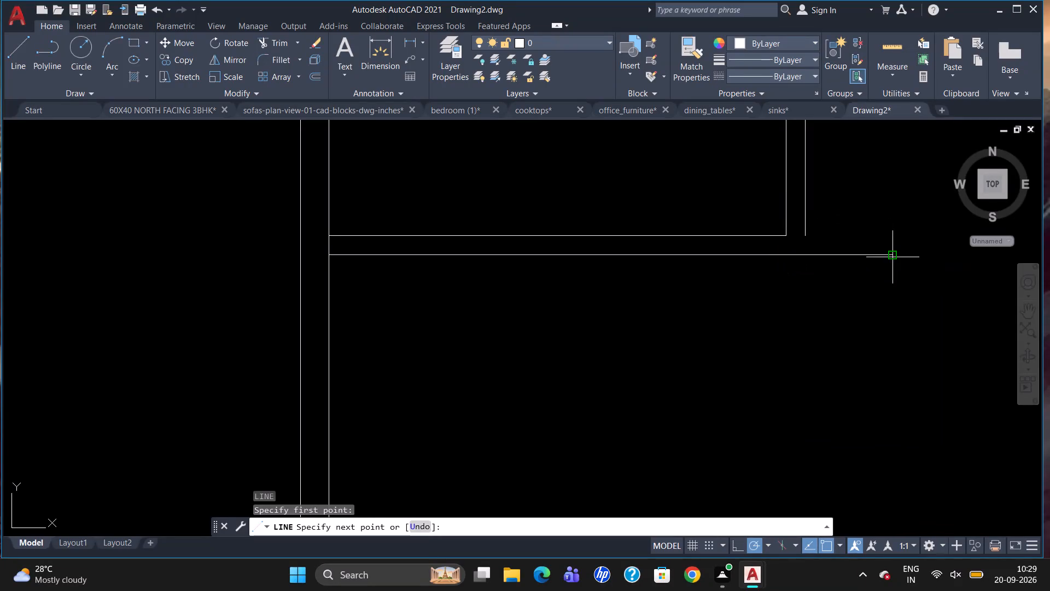
pyautogui.press('Escape')
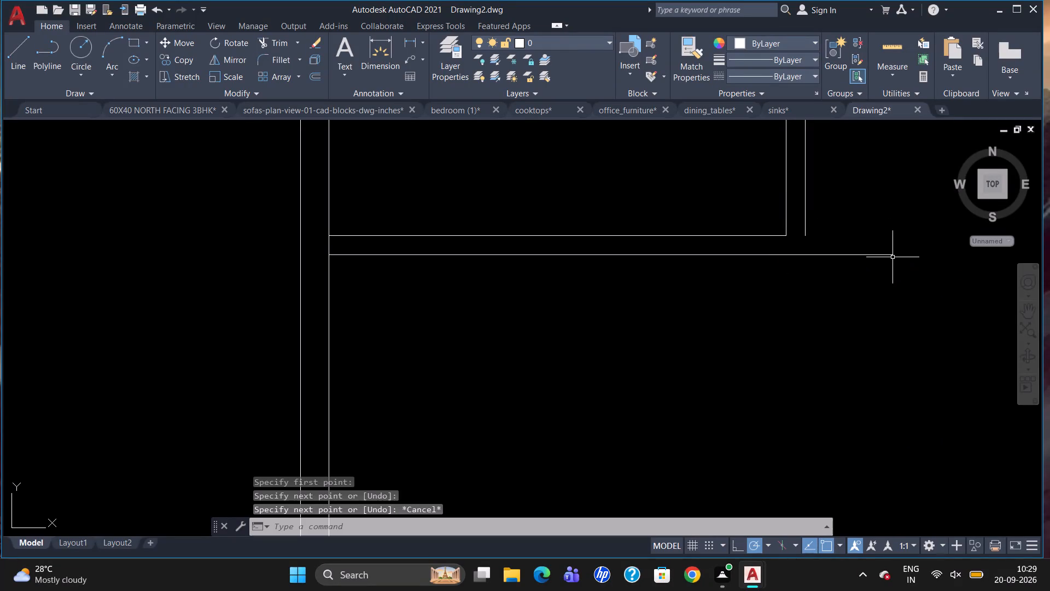
# Extend the room's outer vertical partition line down to the short horizontal line.
pyautogui.write('EX')
pyautogui.press('Return')
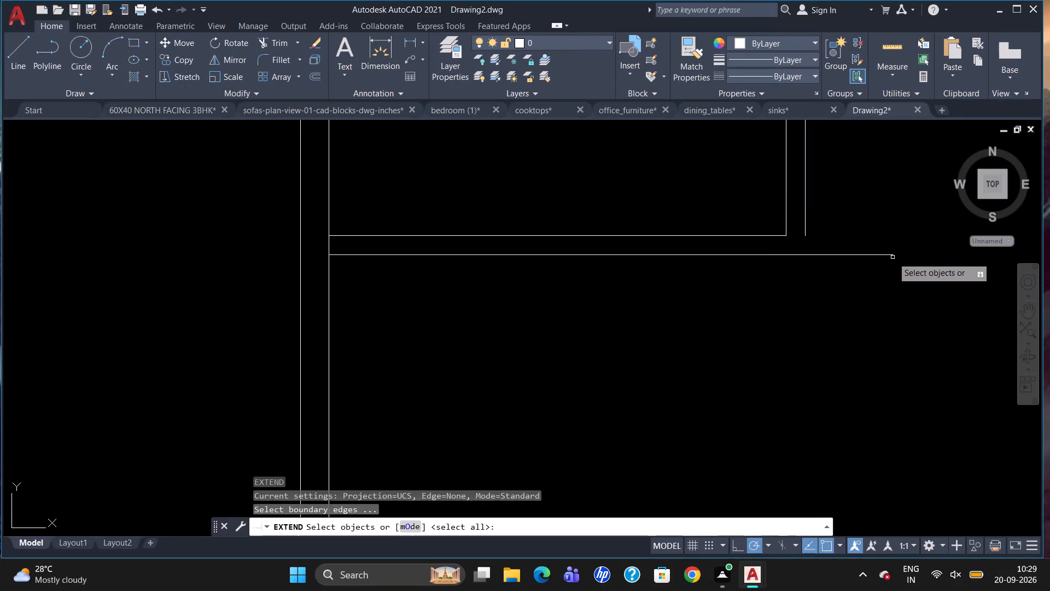
pyautogui.click(828, 255)
pyautogui.press('Return')
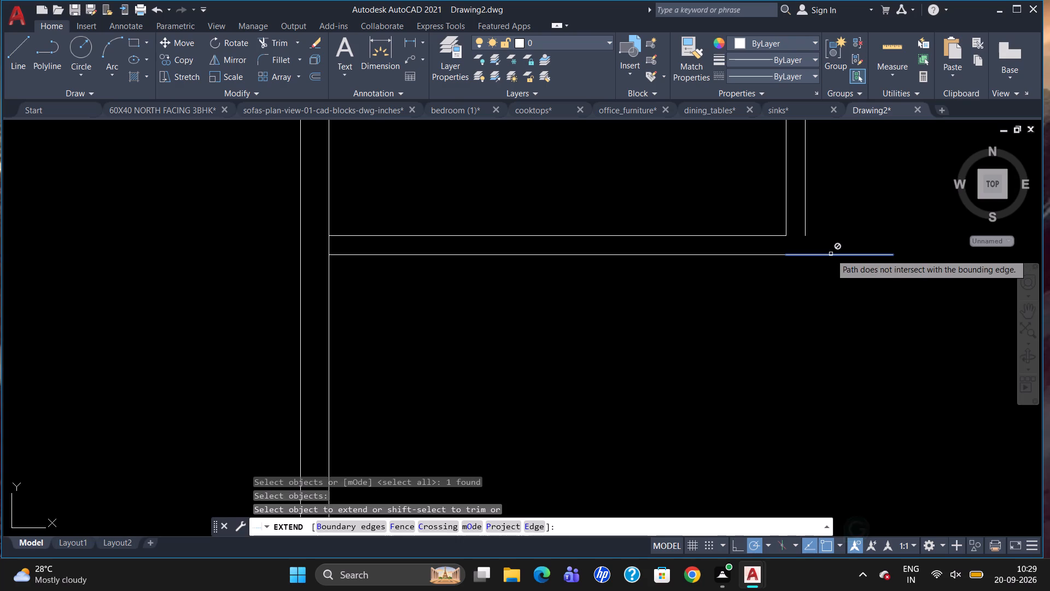
pyautogui.moveTo(806, 226); pyautogui.dragTo(810, 246)
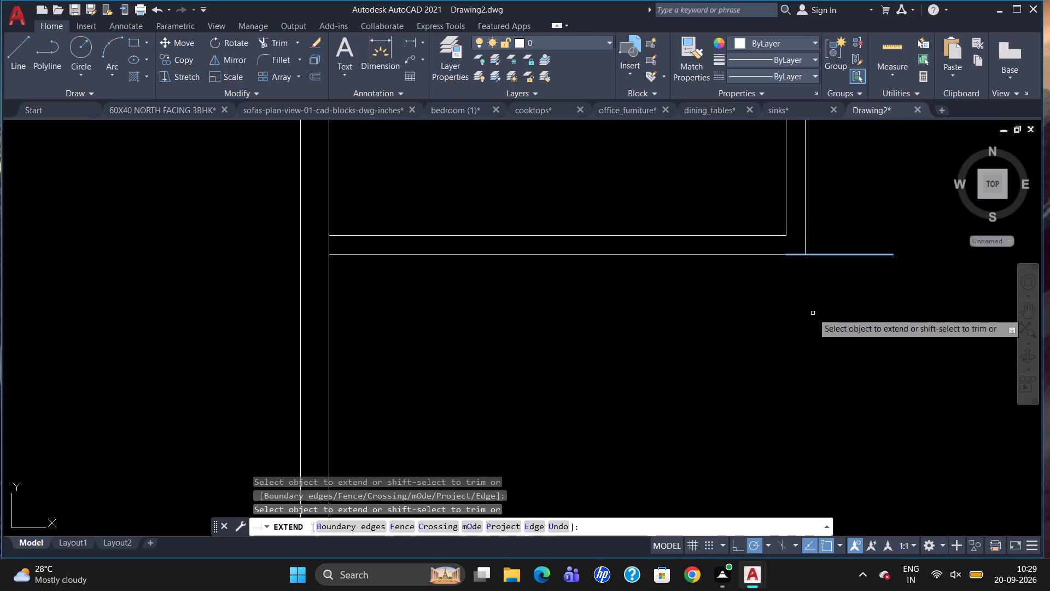
pyautogui.press('Escape')
# Trim the short horizontal line's overhang beyond the room's outer corner.
pyautogui.write('TR')
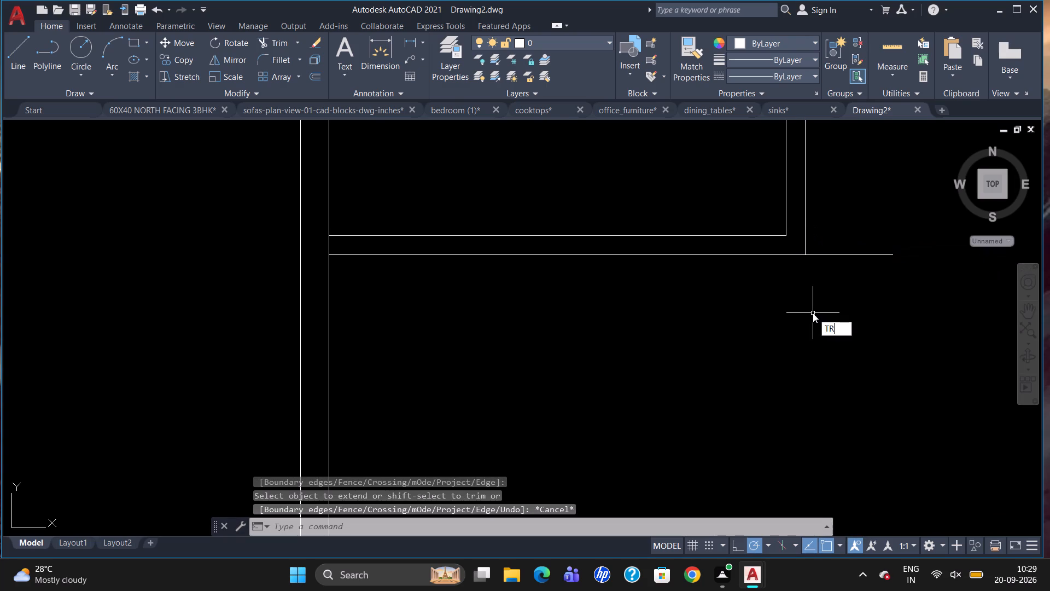
pyautogui.press('Return')
pyautogui.press('Return')
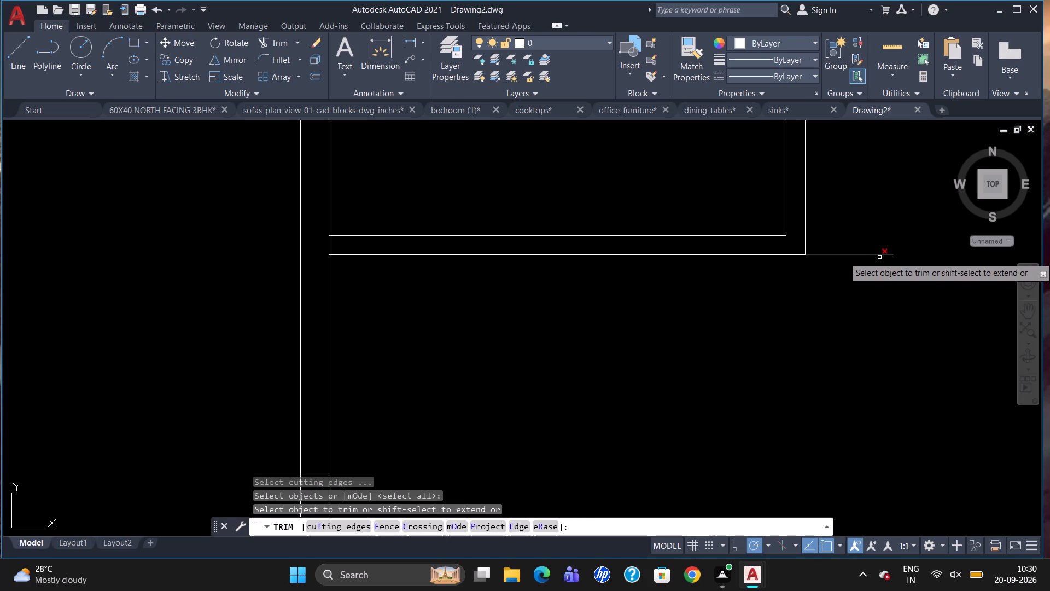
pyautogui.click(876, 257)
pyautogui.scroll(-2, 843, 276)
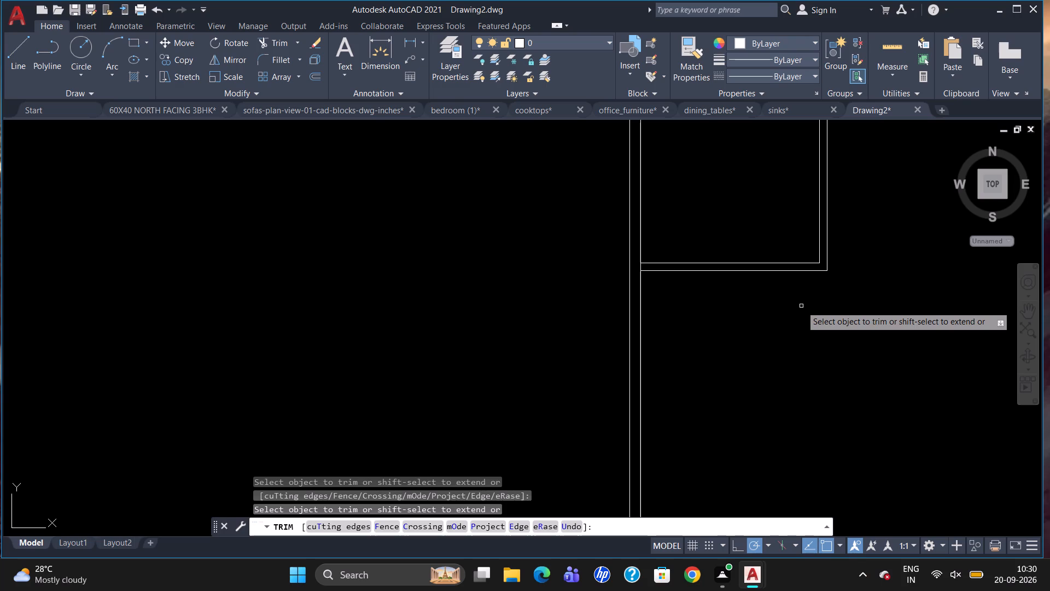
pyautogui.press('Escape')
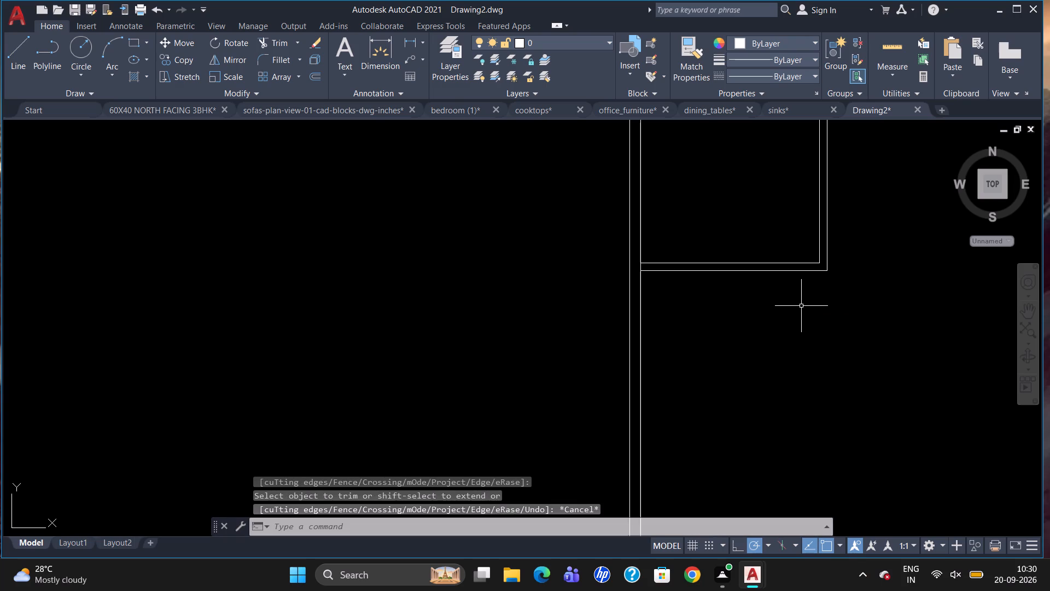
# Draw a horizontal line across the upper-left room, 3' above its bottom partition, from the vertical partition to the left wall.
pyautogui.scroll(-1, 841, 352)
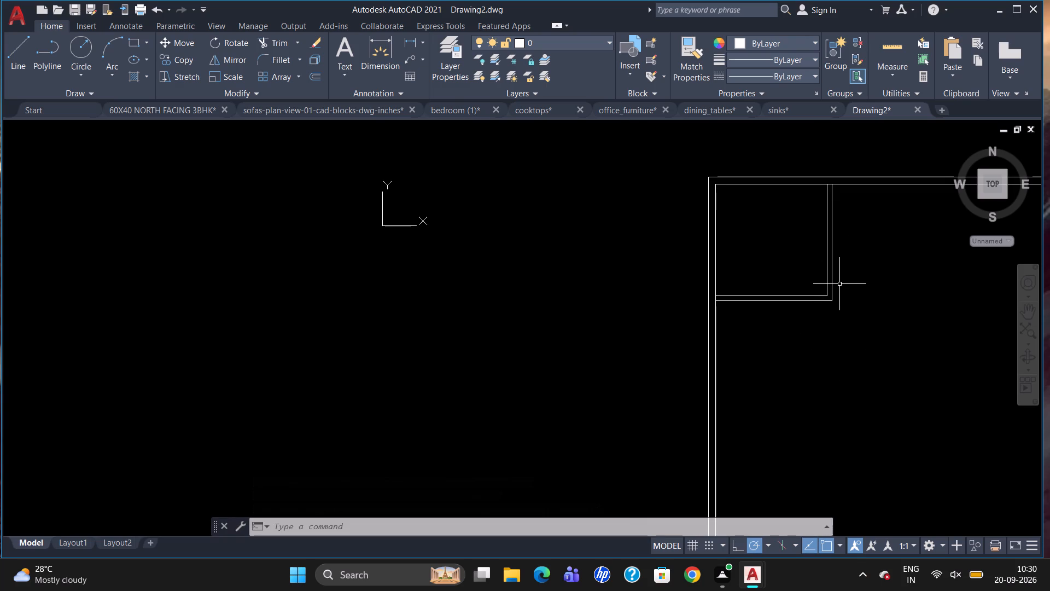
pyautogui.press('l')
pyautogui.press('Return')
pyautogui.write('TK')
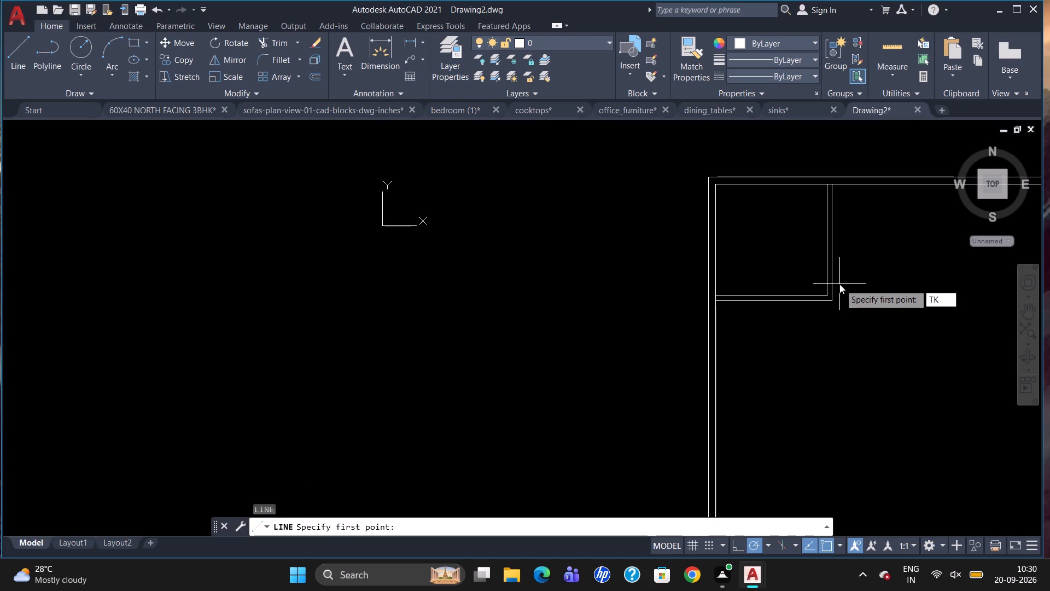
pyautogui.press('Return')
pyautogui.click(833, 294)
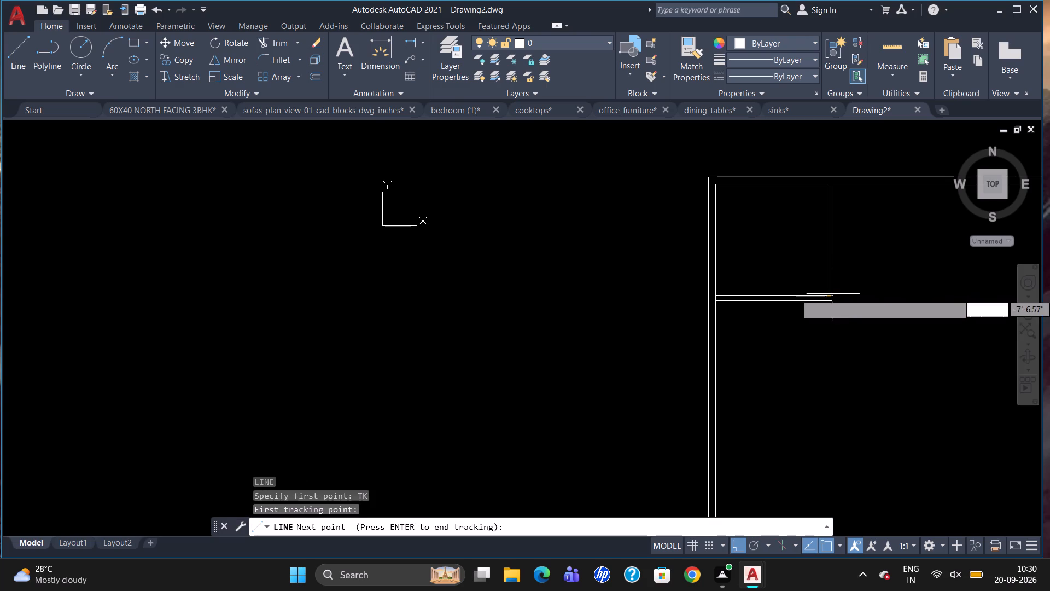
pyautogui.write("3'")
pyautogui.press('Return')
pyautogui.press('Return')
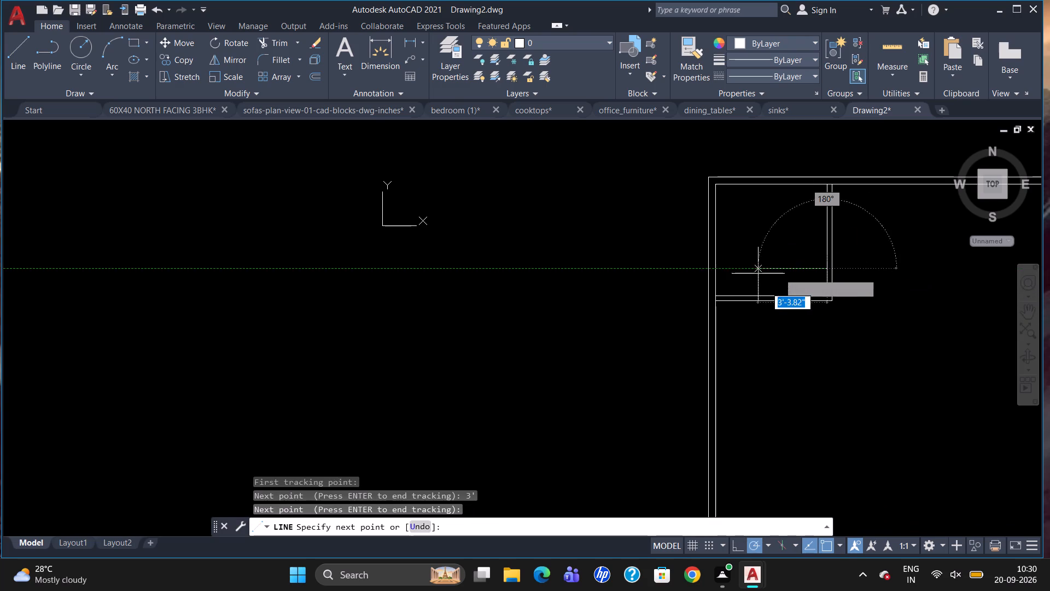
pyautogui.click(712, 265)
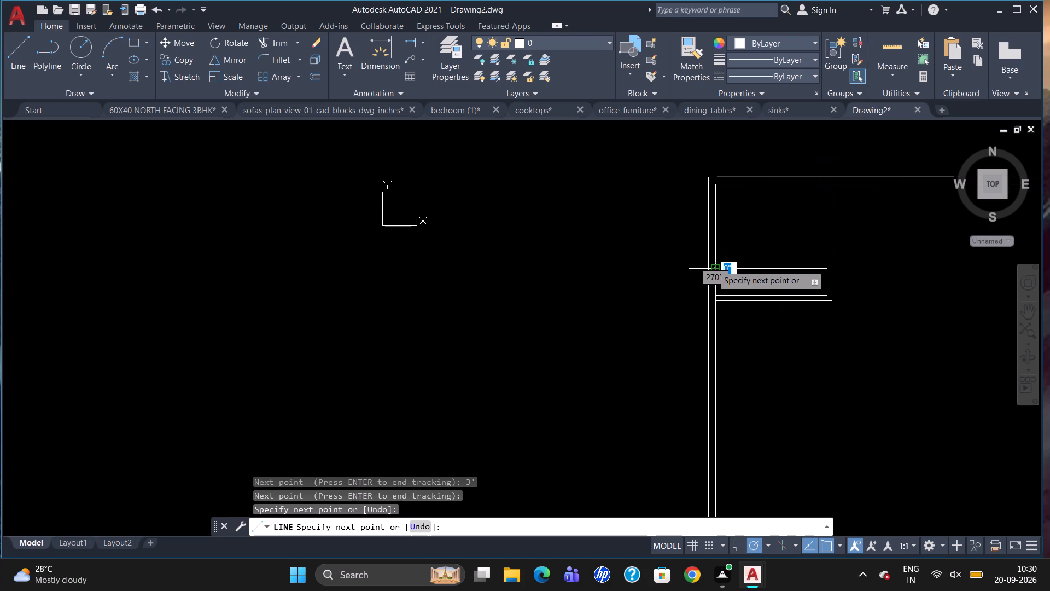
pyautogui.press('Escape')
# Draw a vertical line 3' in from the left wall of the upper-left room, from the bottom partition to the top wall.
pyautogui.press('l')
pyautogui.press('Return')
pyautogui.write('TK')
pyautogui.press('Return')
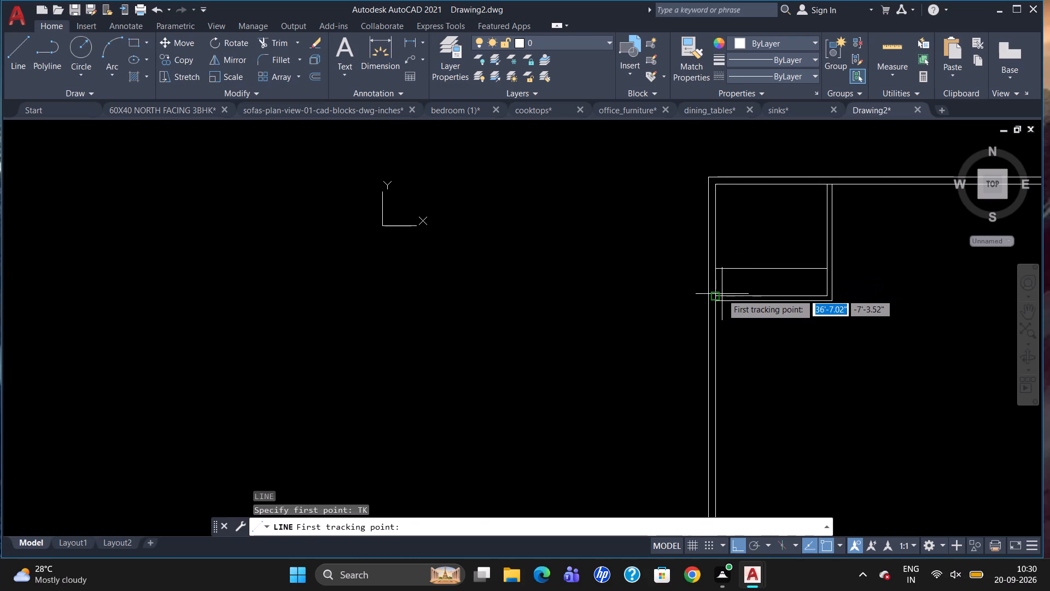
pyautogui.click(717, 294)
pyautogui.write("3'")
pyautogui.press('Return')
pyautogui.press('Return')
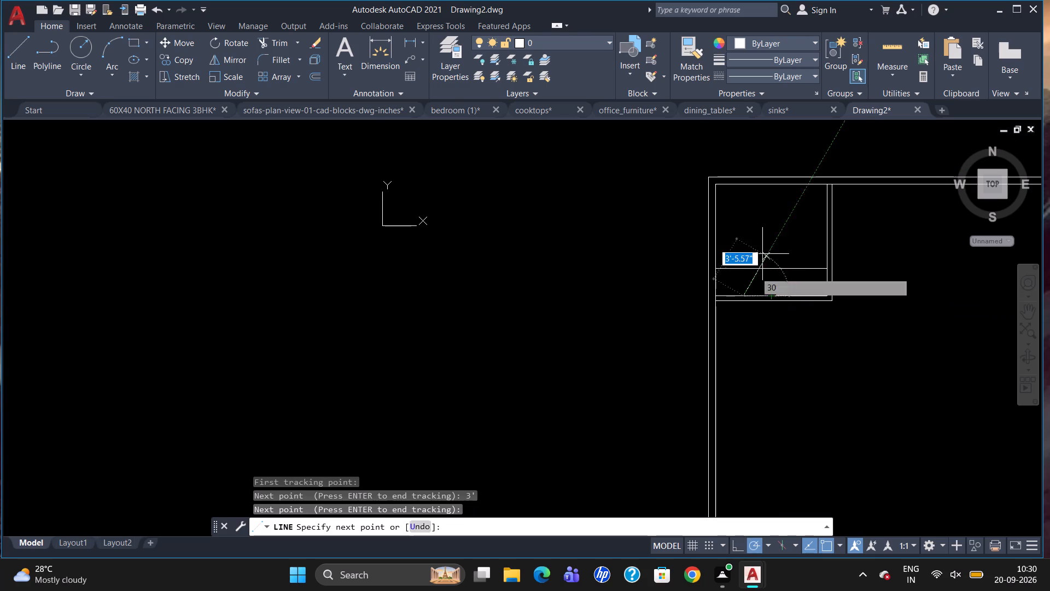
pyautogui.click(740, 183)
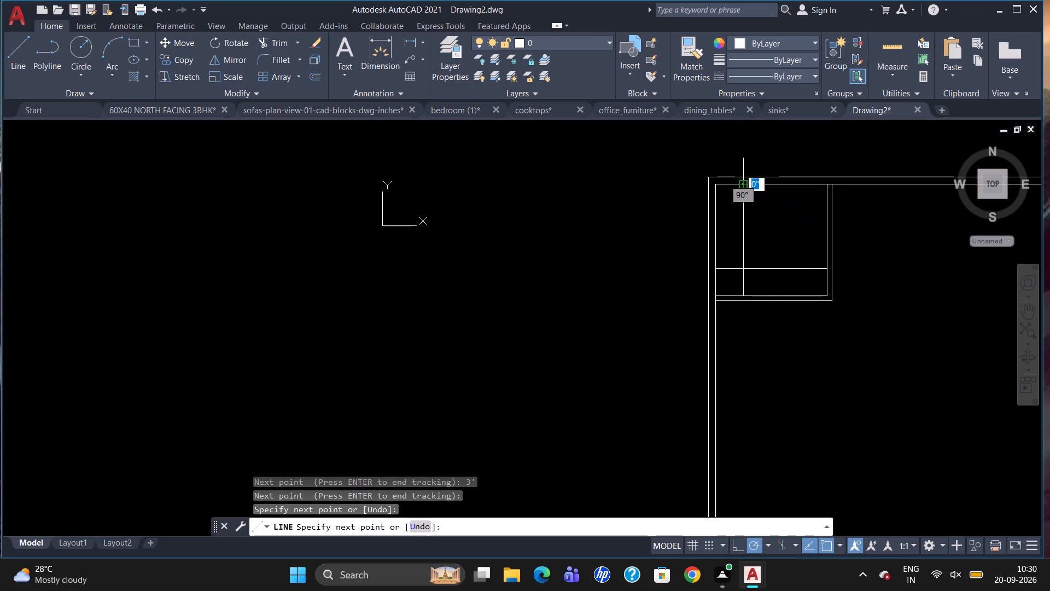
pyautogui.press('Escape')
# Draw a horizontal line 3' below the top wall, from the left wall to the outer line of the room's vertical partition.
pyautogui.press('l')
pyautogui.press('Return')
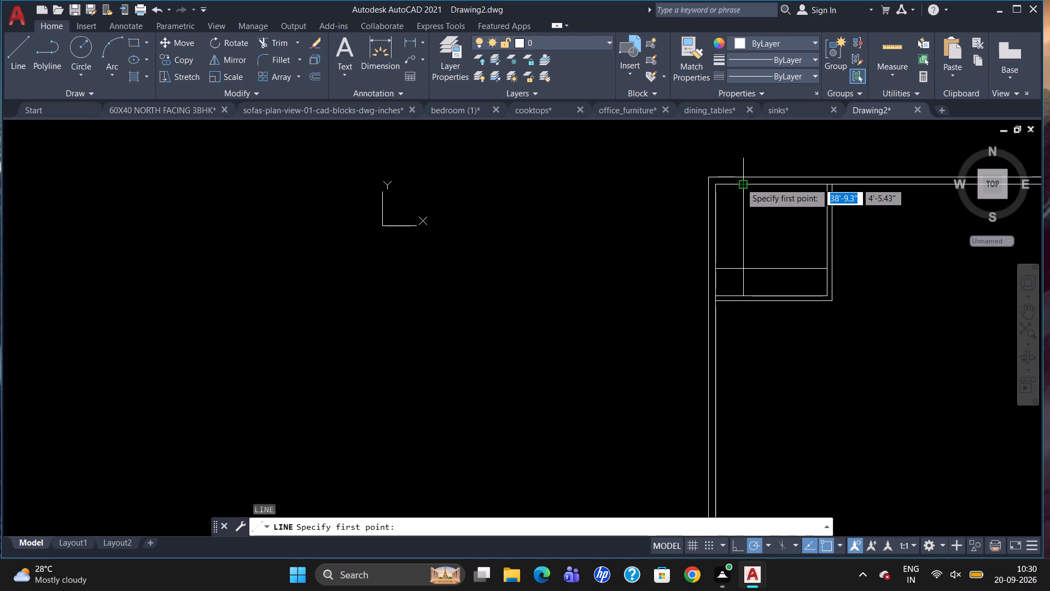
pyautogui.write('TK')
pyautogui.press('Return')
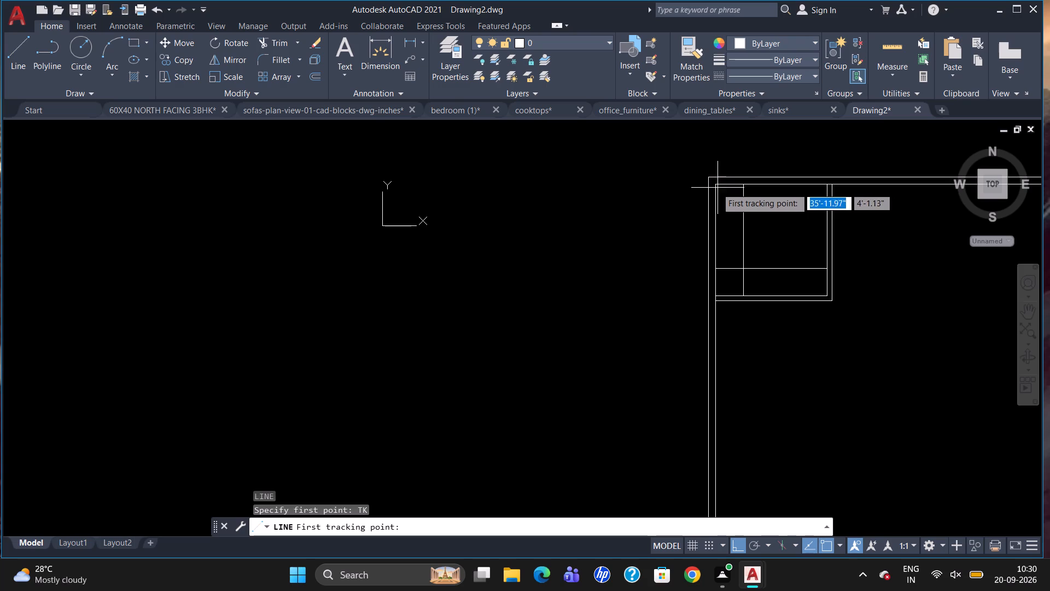
pyautogui.moveTo(716, 188); pyautogui.dragTo(716, 195)
pyautogui.write("3'")
pyautogui.press('Return')
pyautogui.press('Return')
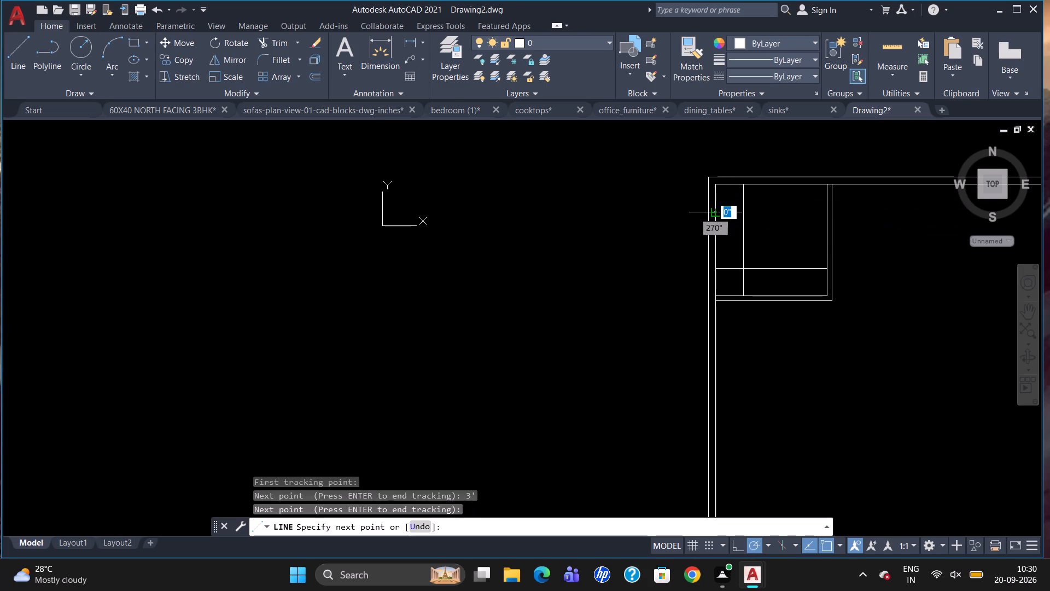
pyautogui.click(830, 212)
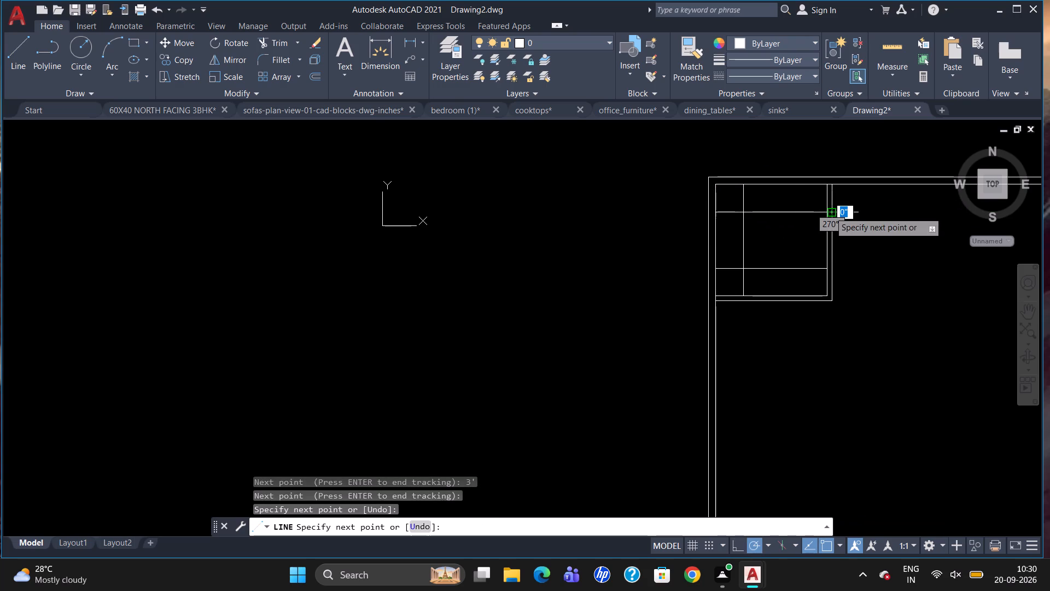
pyautogui.press('Escape')
# Trim the three offset lines where they run past their crossings toward the left wall, top wall and bottom partition.
pyautogui.write('TR')
pyautogui.press('Return')
pyautogui.press('Return')
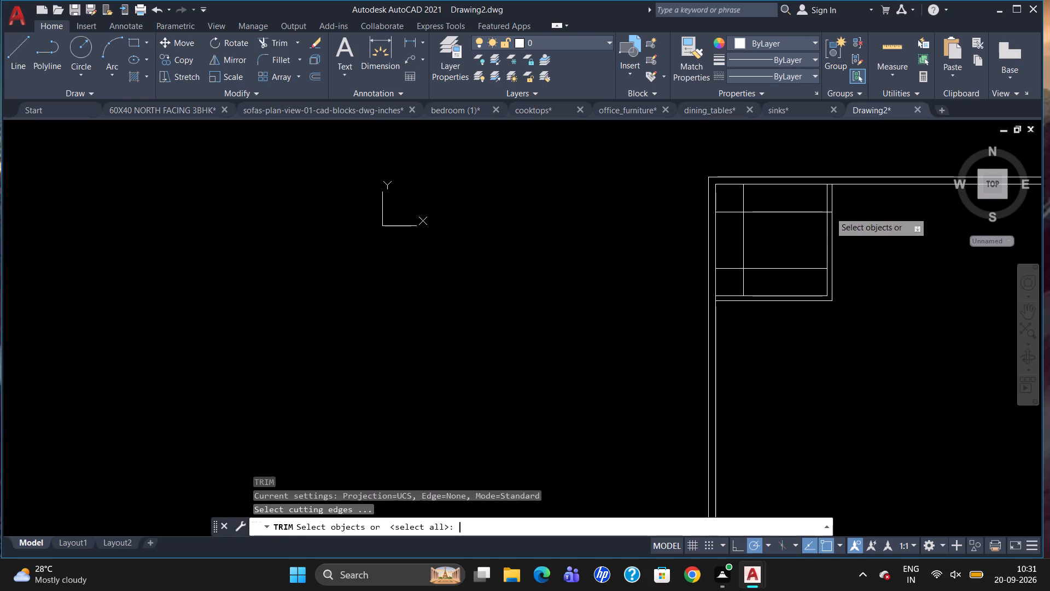
pyautogui.moveTo(745, 195); pyautogui.dragTo(739, 208)
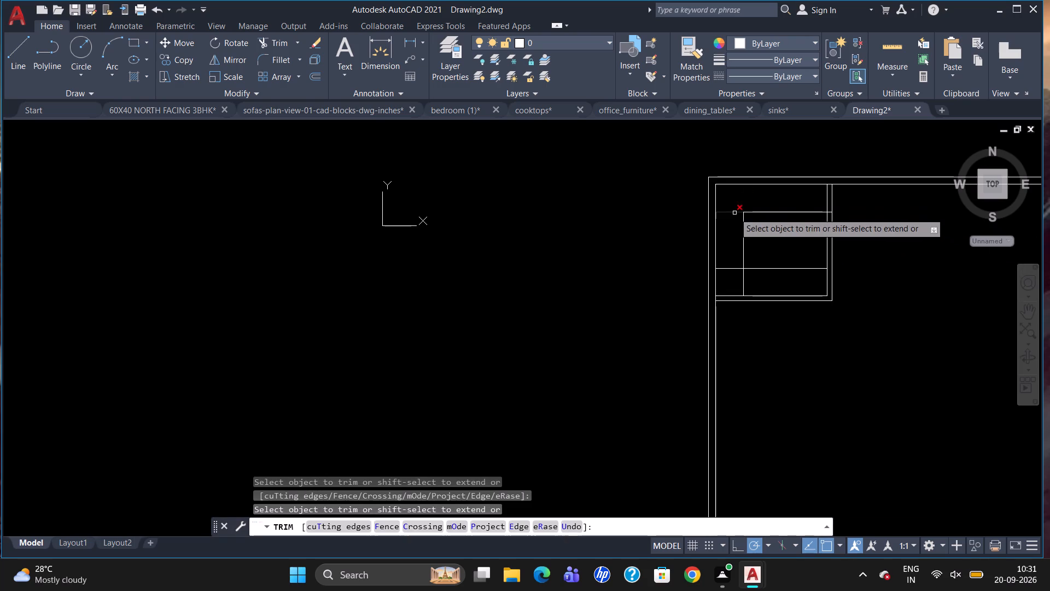
pyautogui.moveTo(734, 213); pyautogui.dragTo(730, 279)
pyautogui.moveTo(726, 269); pyautogui.dragTo(736, 278)
pyautogui.click(746, 281)
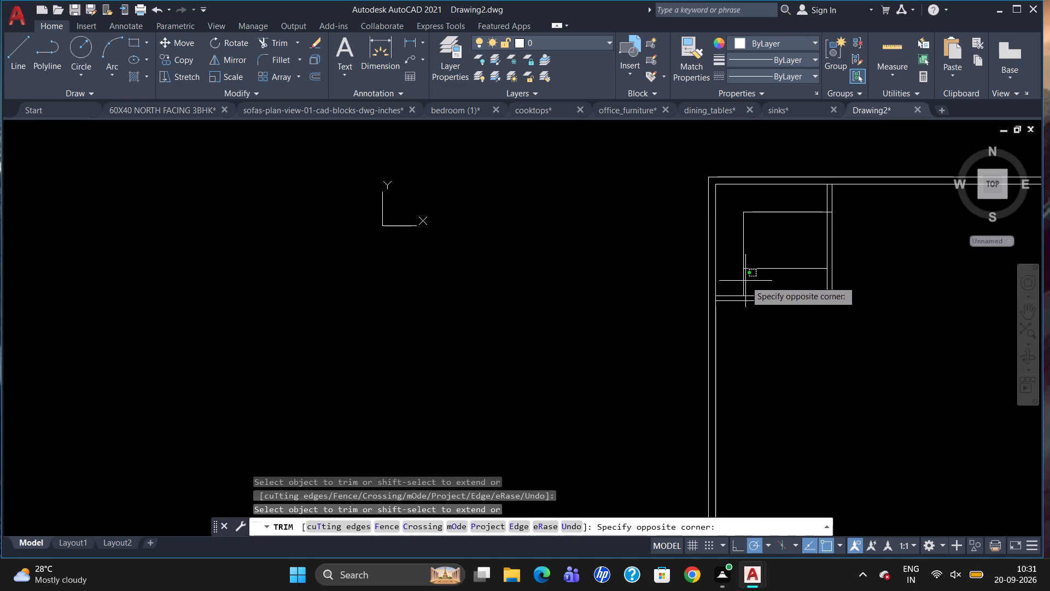
pyautogui.click(742, 281)
pyautogui.click(745, 278)
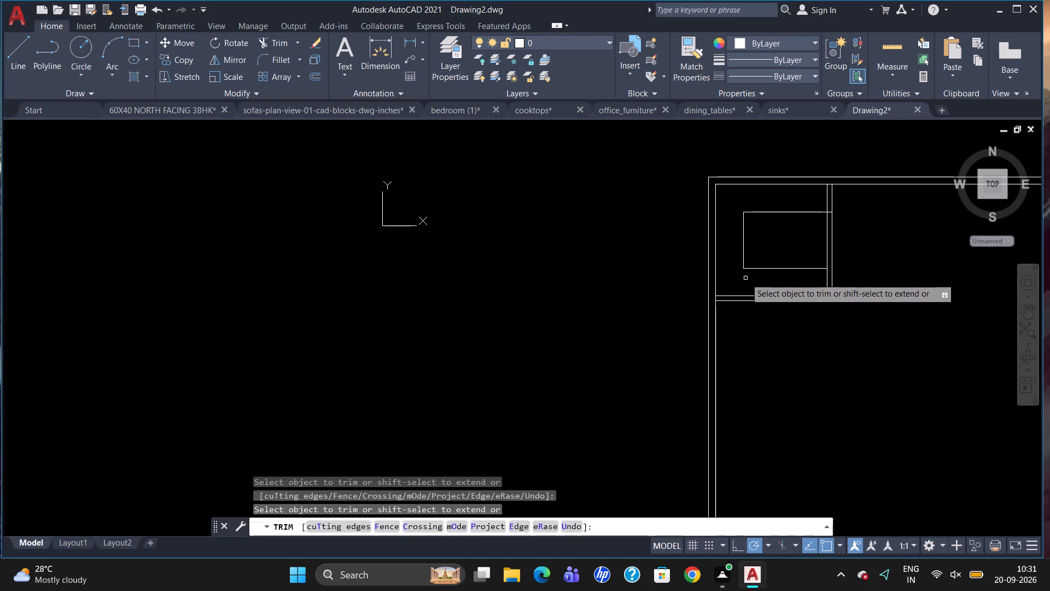
pyautogui.press('Escape')
# Draw a vertical line about 3' long from the midpoint of the lower inner horizontal line down to the bottom partition.
pyautogui.press('l')
pyautogui.press('Return')
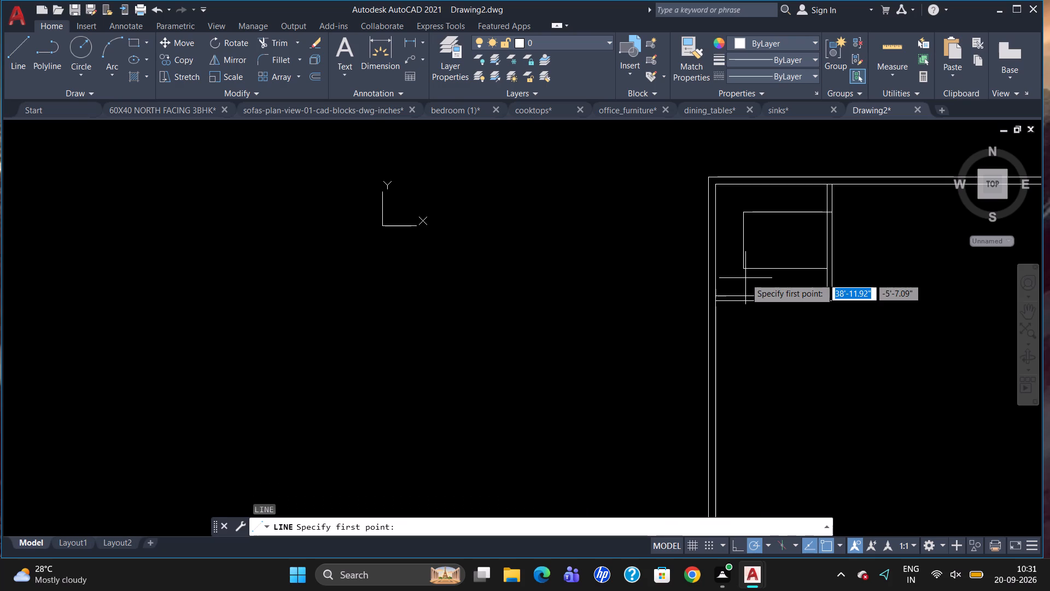
pyautogui.scroll(1, 780, 271)
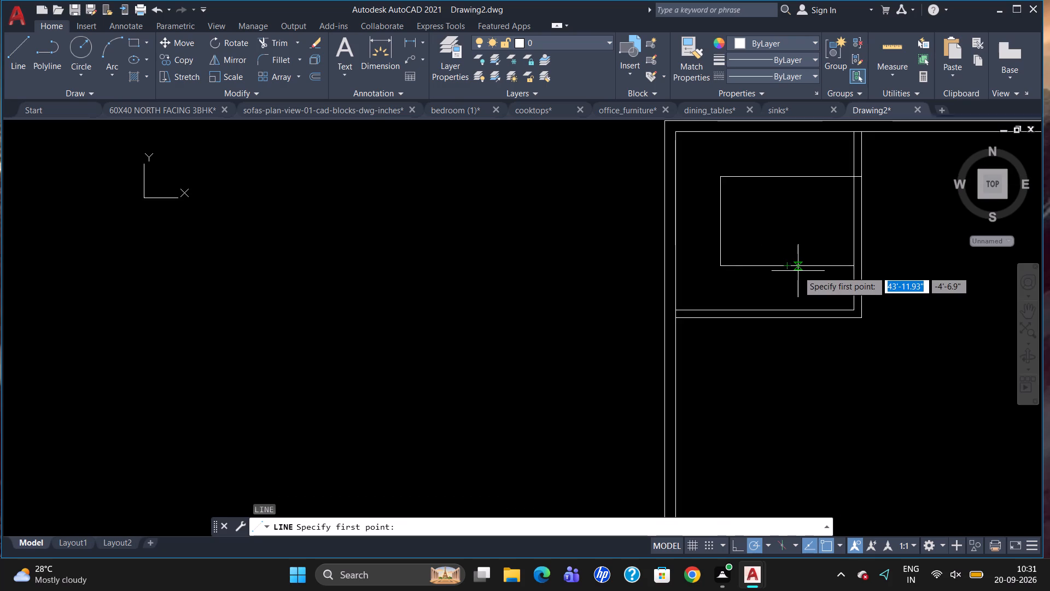
pyautogui.moveTo(790, 270); pyautogui.dragTo(790, 291)
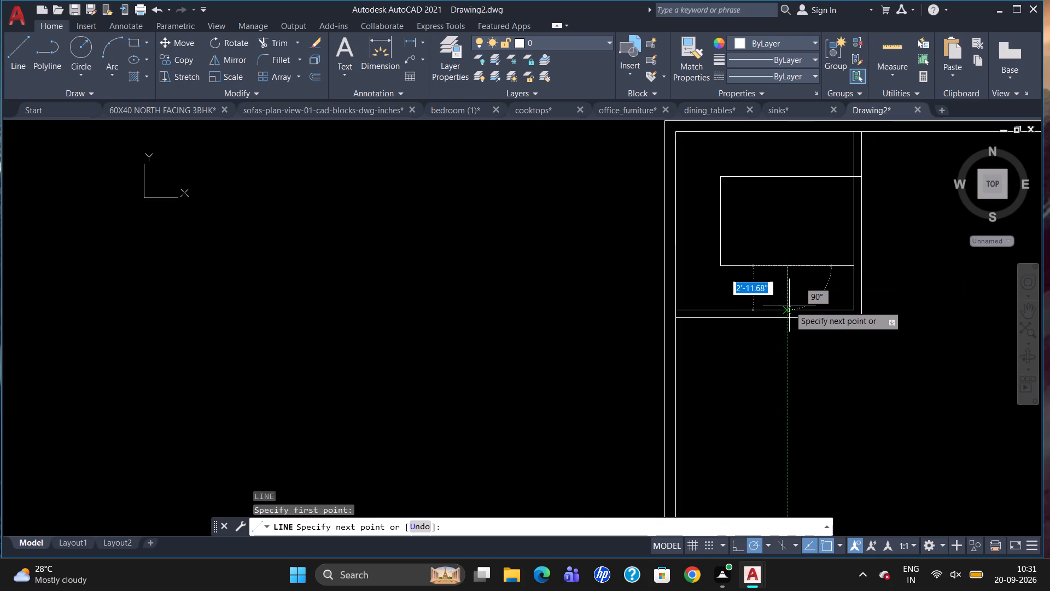
pyautogui.click(789, 305)
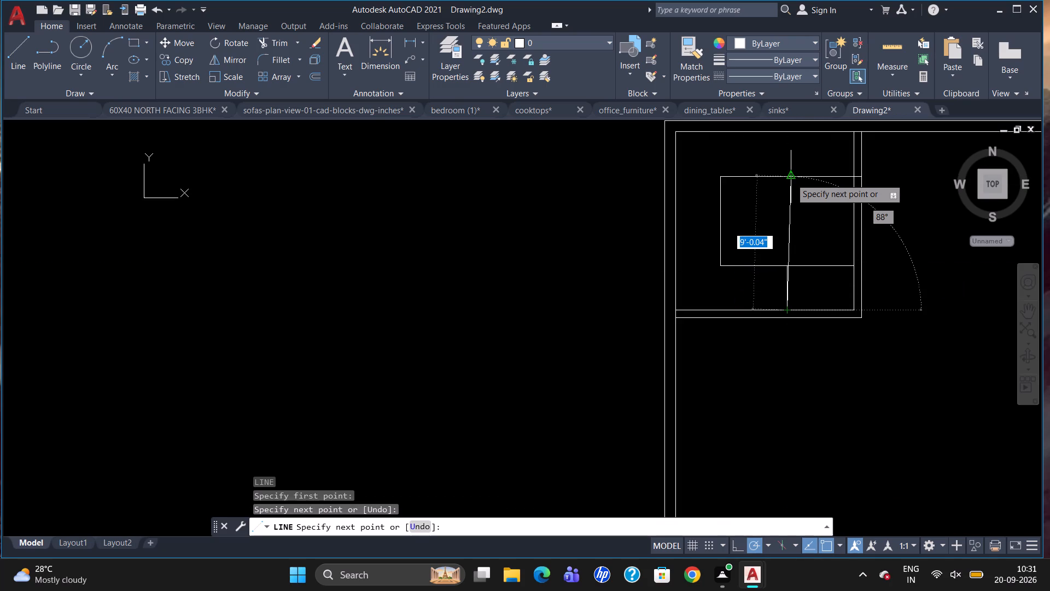
pyautogui.press('Escape')
# Draw a 3' vertical line from the upper inner horizontal line to the top wall, aligned with the lower short vertical.
pyautogui.press('l')
pyautogui.press('Return')
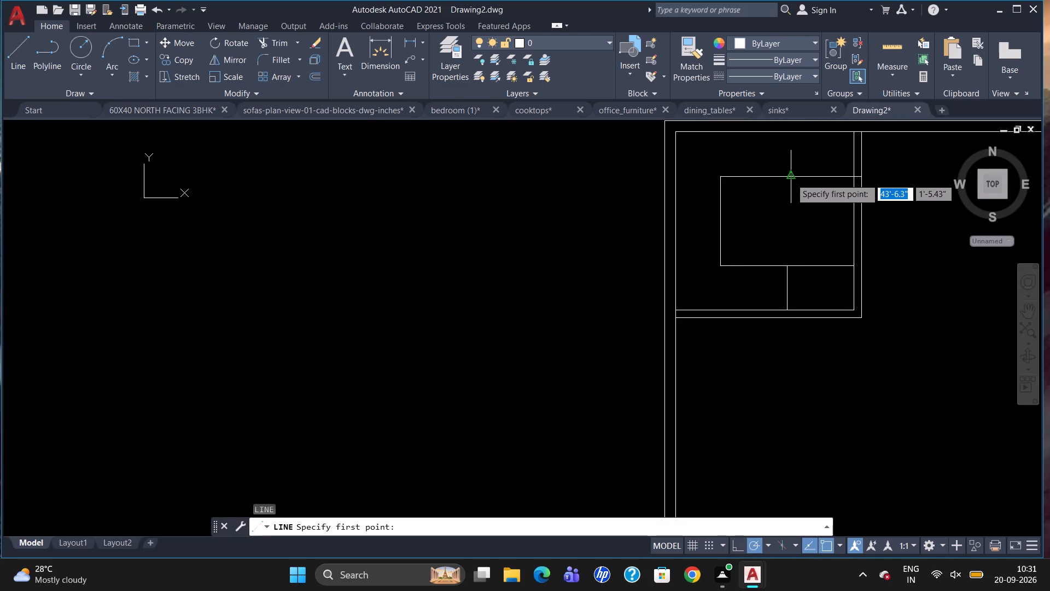
pyautogui.scroll(-1, 789, 219)
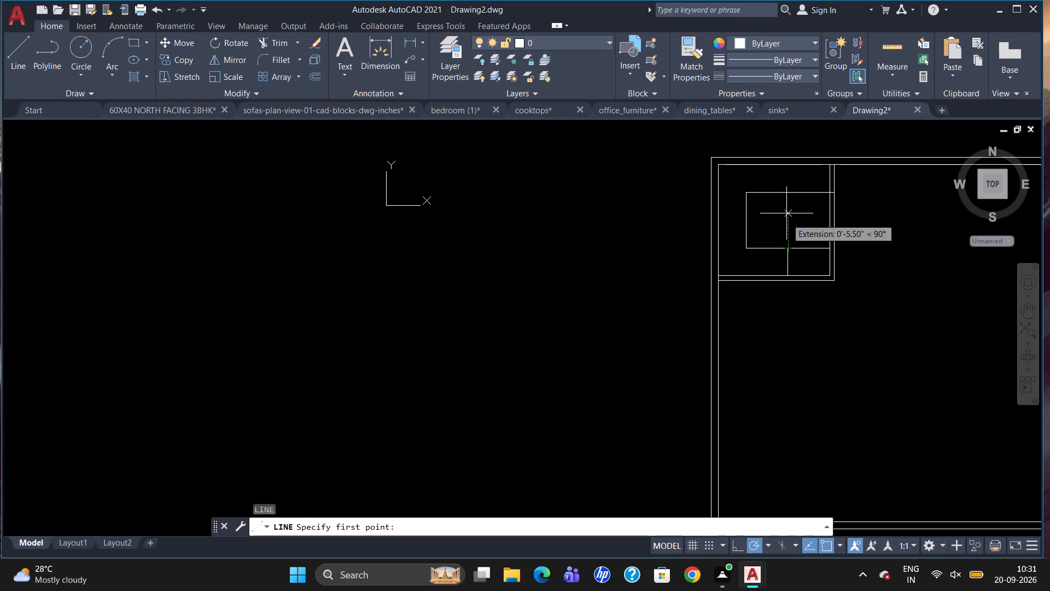
pyautogui.click(786, 194)
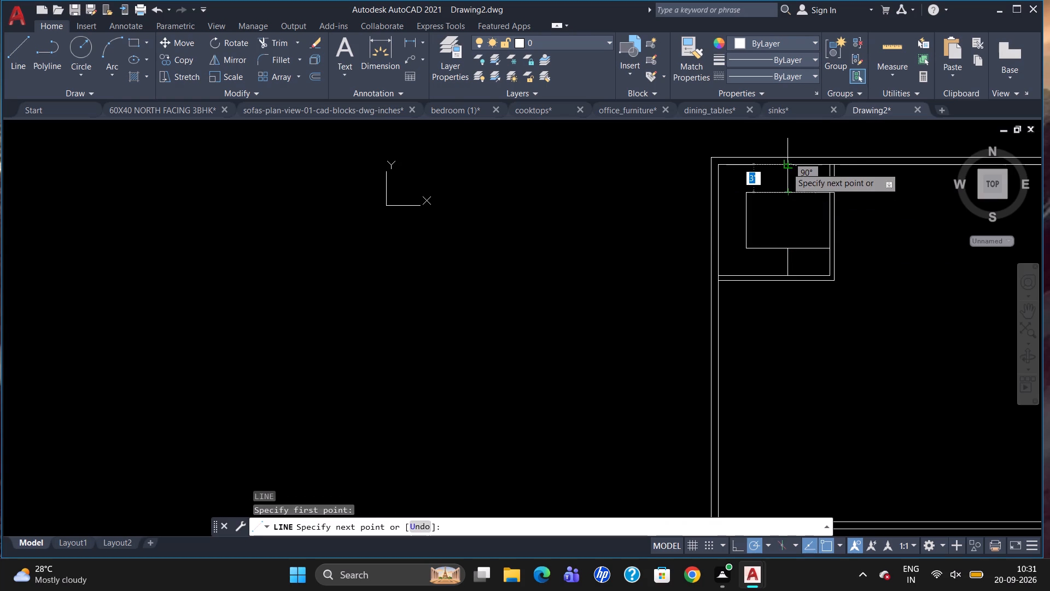
pyautogui.click(786, 167)
pyautogui.press('Escape')
# Trim the upper and lower inner horizontal lines between the short verticals and the room's vertical partition.
pyautogui.write('TR')
pyautogui.press('Return')
pyautogui.press('Return')
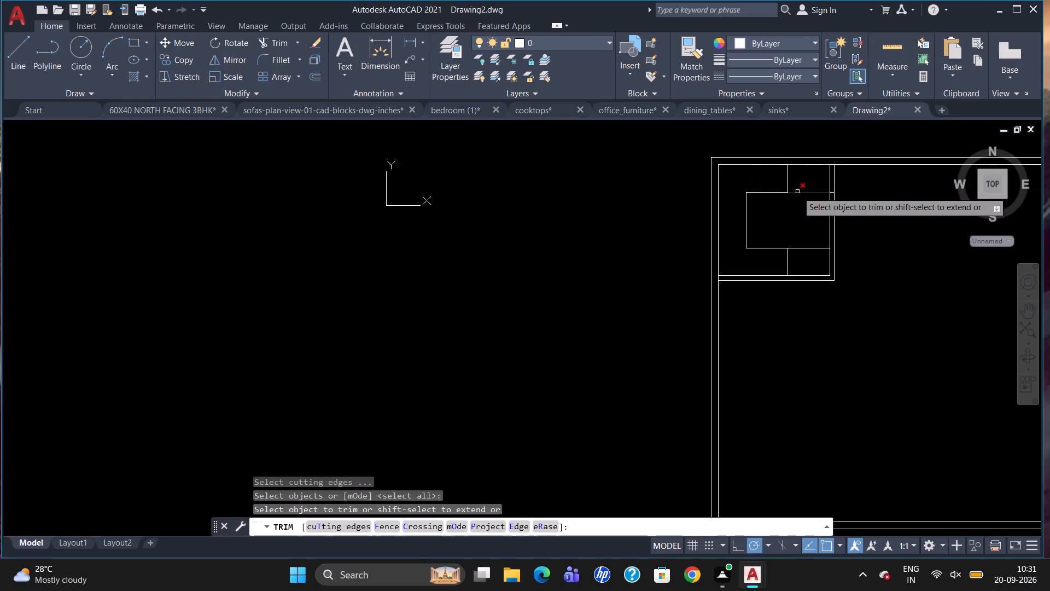
pyautogui.moveTo(803, 190); pyautogui.dragTo(812, 214)
pyautogui.click(814, 216)
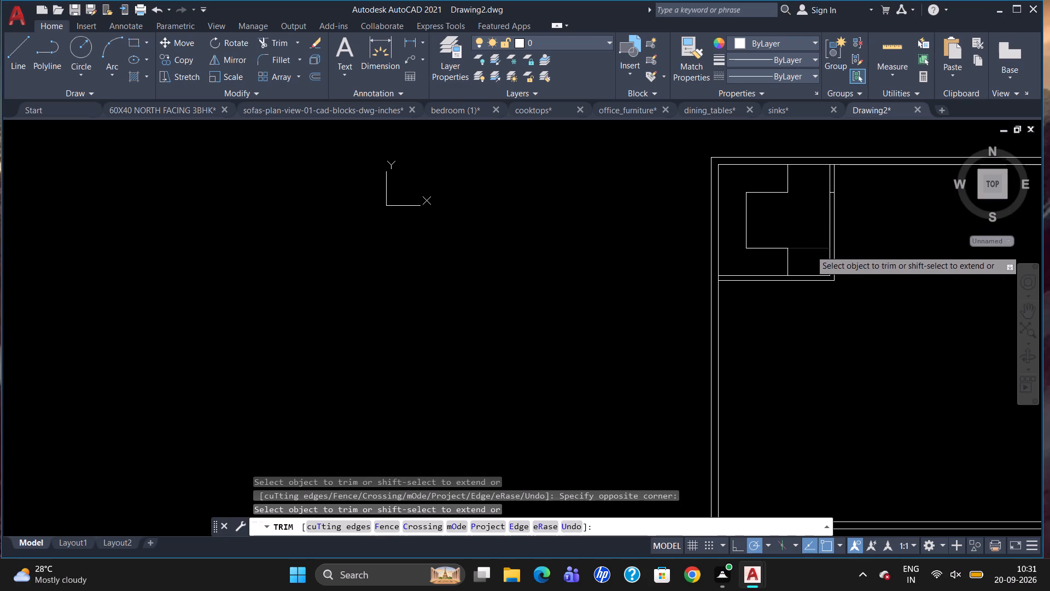
pyautogui.click(810, 250)
pyautogui.scroll(2, 827, 186)
pyautogui.click(837, 202)
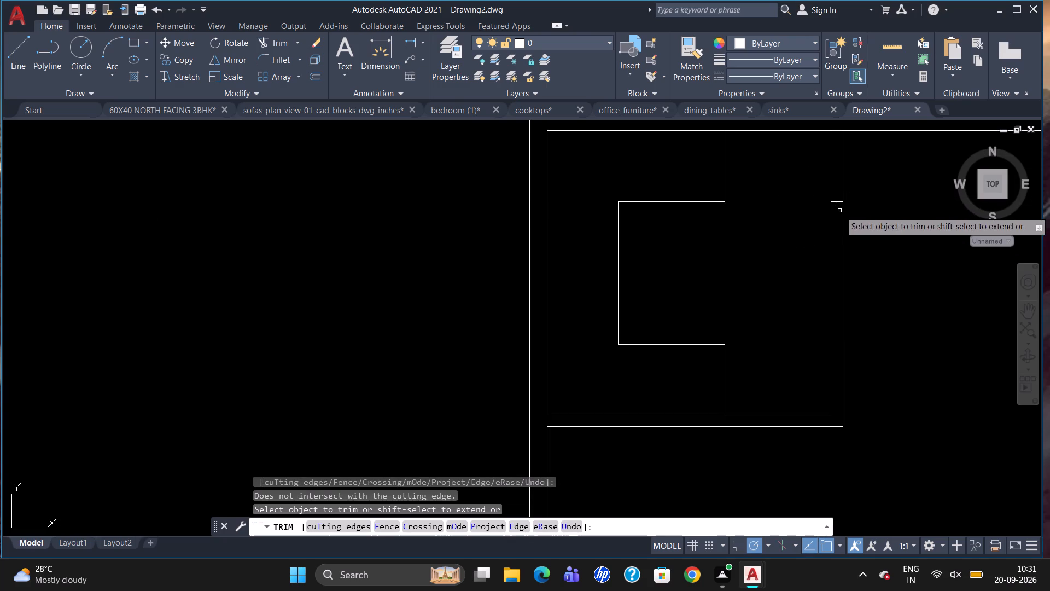
pyautogui.press('Escape')
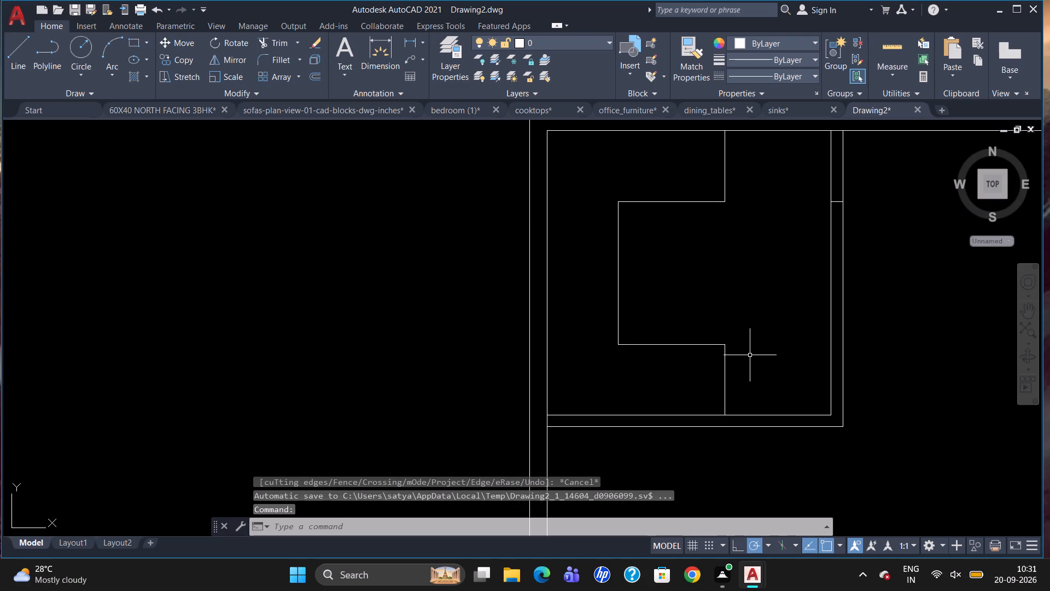
# Draw a 6" horizontal line across the room's vertical partition, level with the lower inner horizontal line.
pyautogui.press('l')
pyautogui.press('Return')
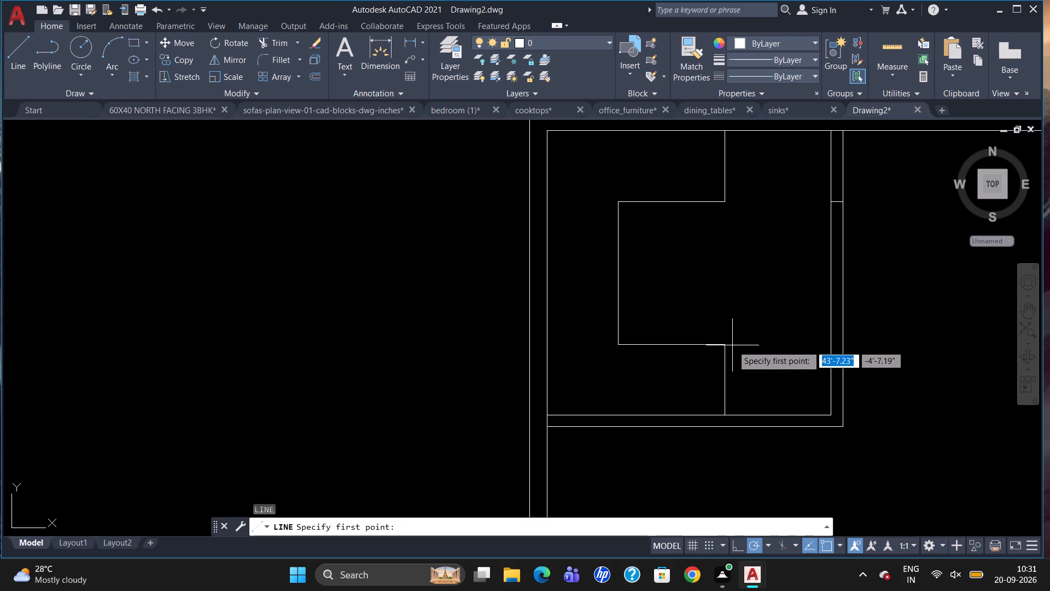
pyautogui.moveTo(829, 345); pyautogui.dragTo(835, 345)
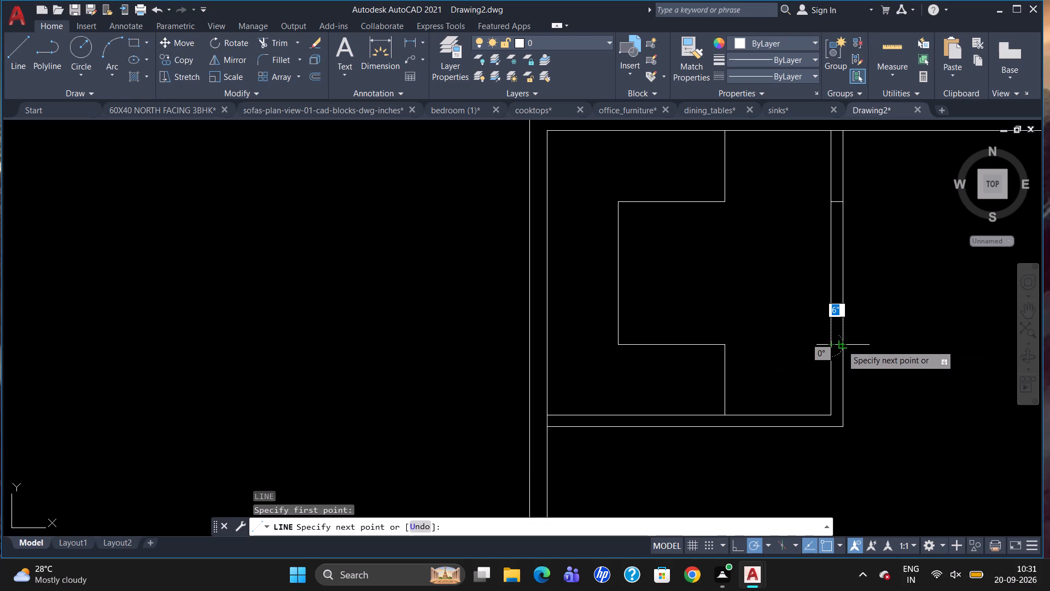
pyautogui.click(844, 346)
pyautogui.press('Escape')
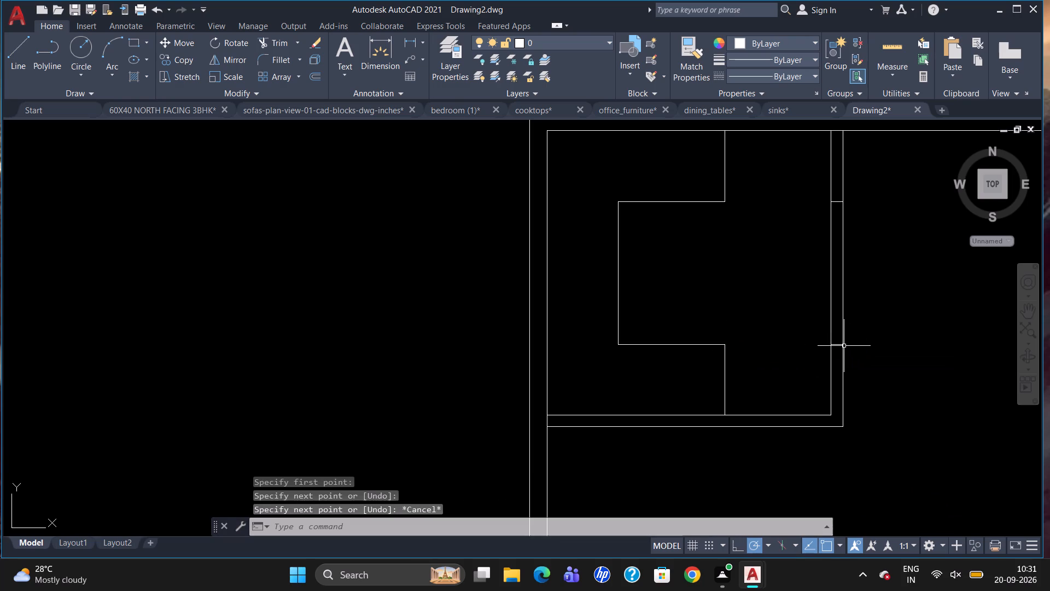
# Trim both lines of the vertical partition between the two 6" cross lines to leave an opening.
pyautogui.press('r')
pyautogui.press('BackSpace')
pyautogui.write('TR')
pyautogui.press('Return')
pyautogui.press('Return')
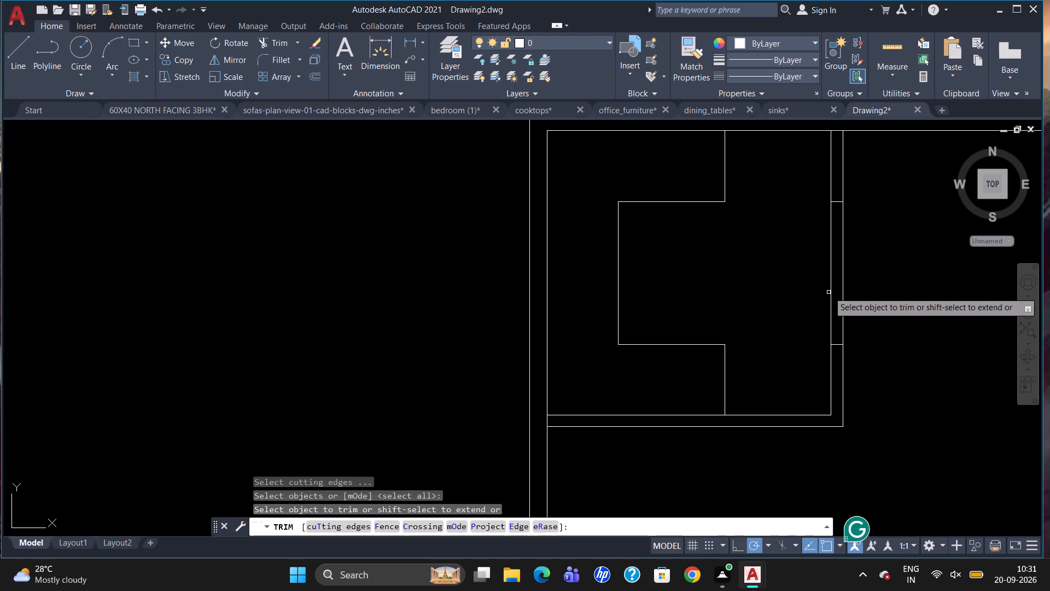
pyautogui.click(829, 291)
pyautogui.click(849, 281)
pyautogui.scroll(-2, 835, 277)
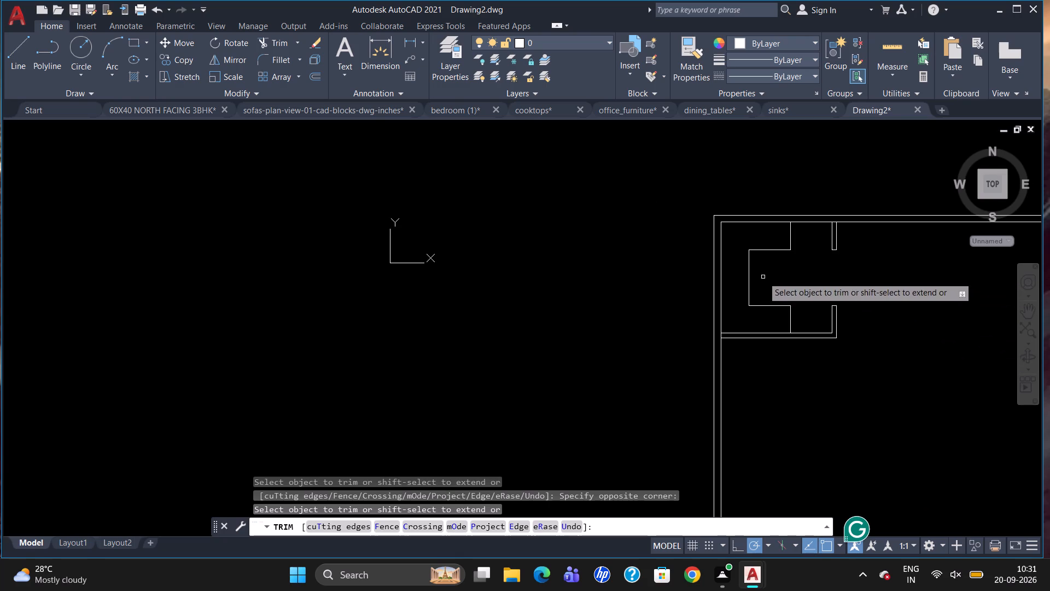
pyautogui.scroll(-1, 763, 277)
pyautogui.scroll(1, 860, 358)
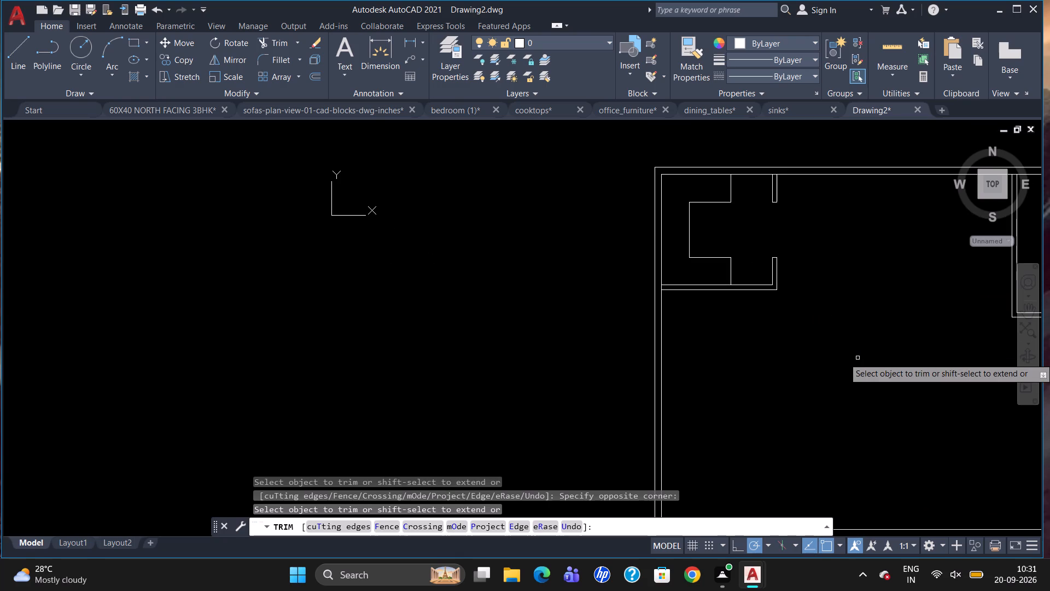
pyautogui.press('Escape')
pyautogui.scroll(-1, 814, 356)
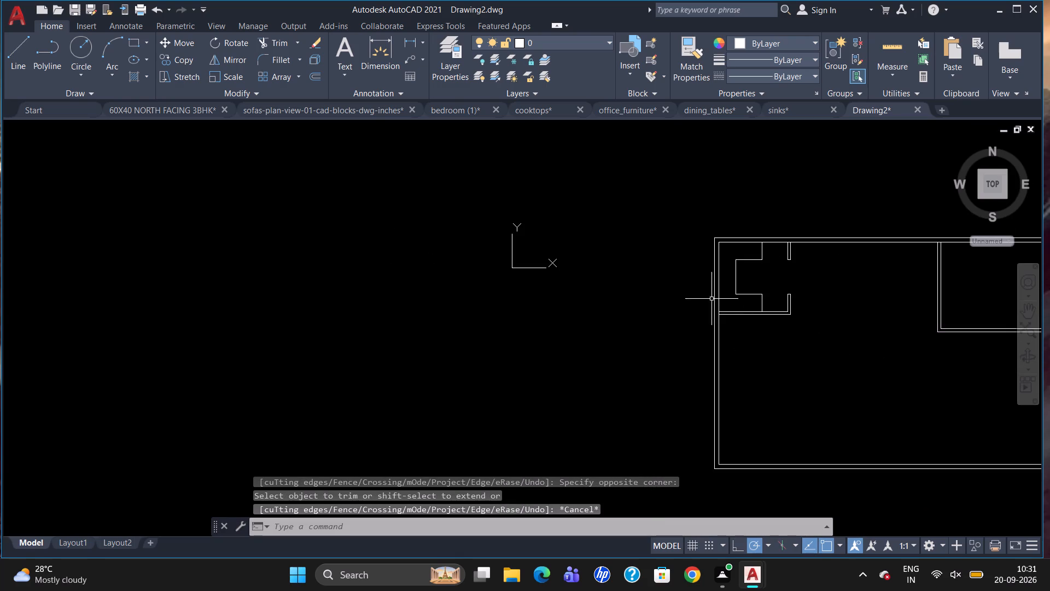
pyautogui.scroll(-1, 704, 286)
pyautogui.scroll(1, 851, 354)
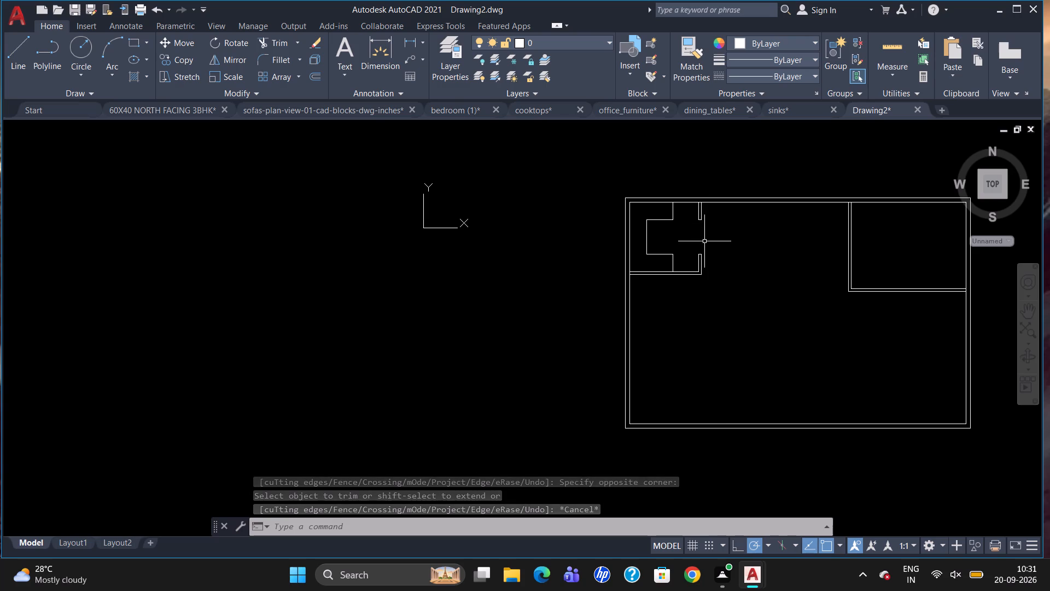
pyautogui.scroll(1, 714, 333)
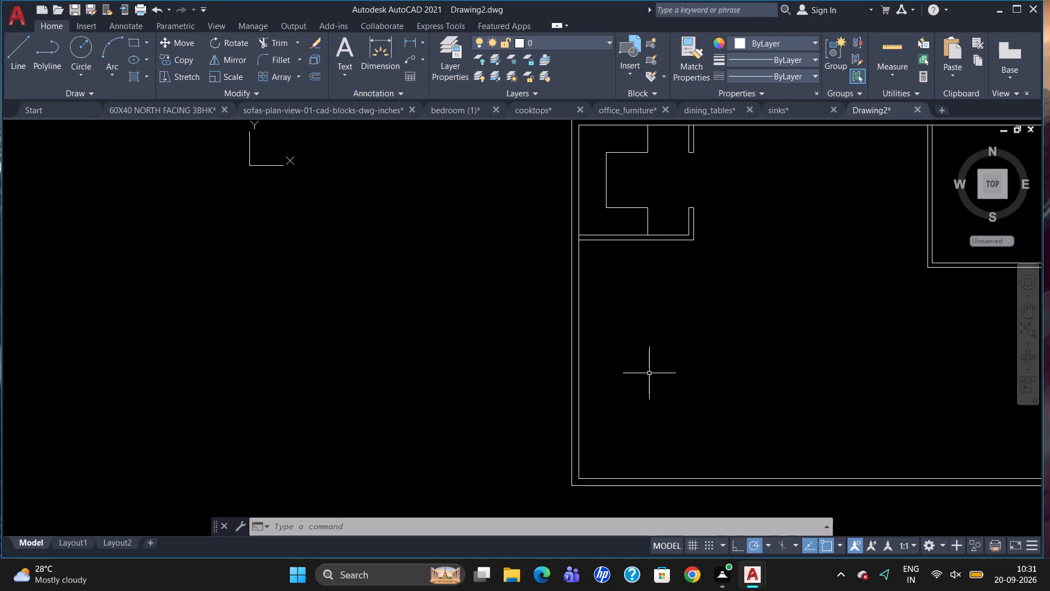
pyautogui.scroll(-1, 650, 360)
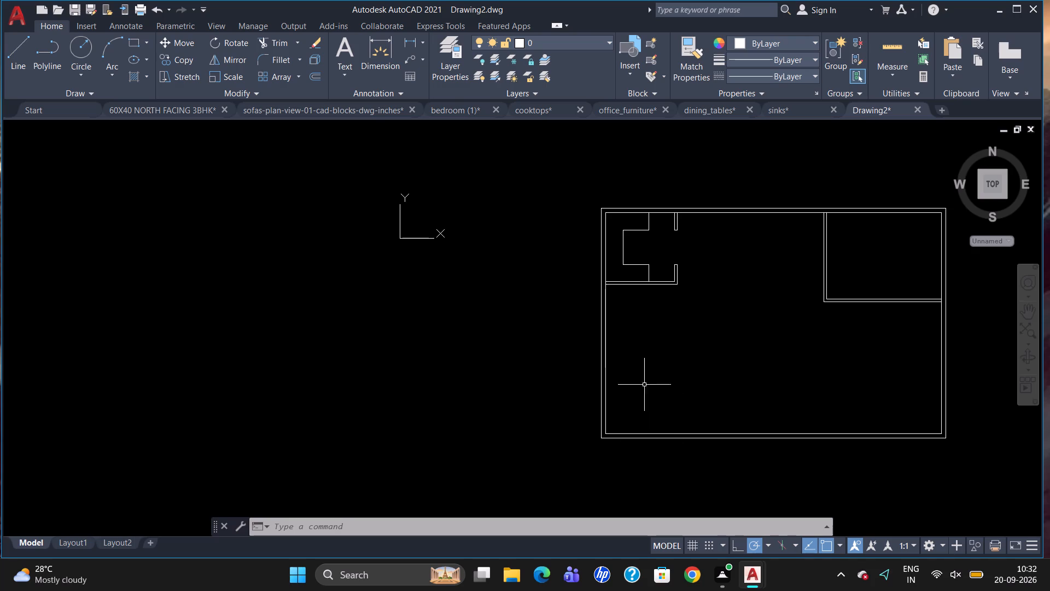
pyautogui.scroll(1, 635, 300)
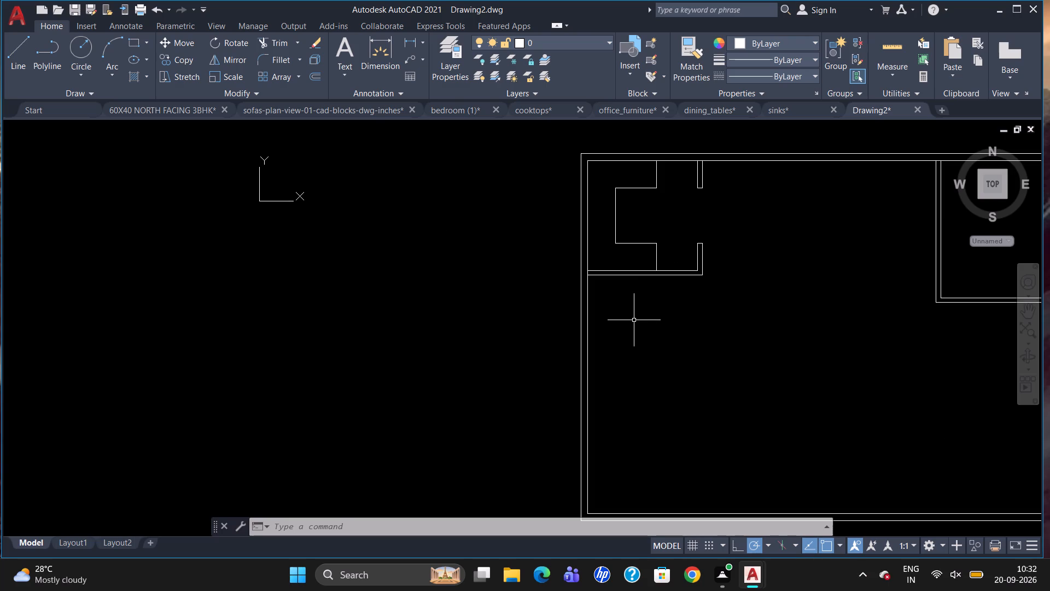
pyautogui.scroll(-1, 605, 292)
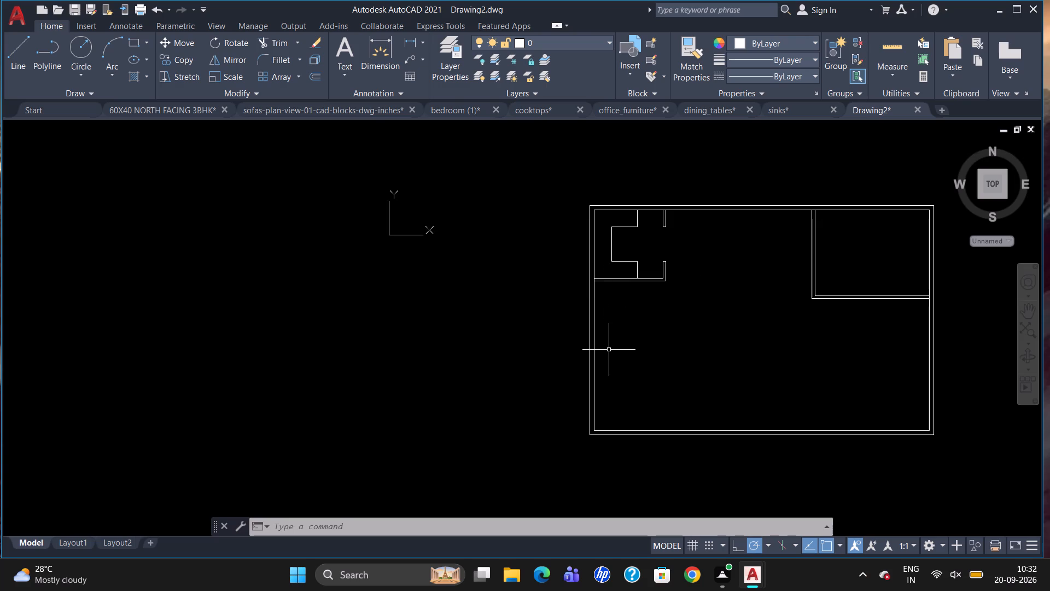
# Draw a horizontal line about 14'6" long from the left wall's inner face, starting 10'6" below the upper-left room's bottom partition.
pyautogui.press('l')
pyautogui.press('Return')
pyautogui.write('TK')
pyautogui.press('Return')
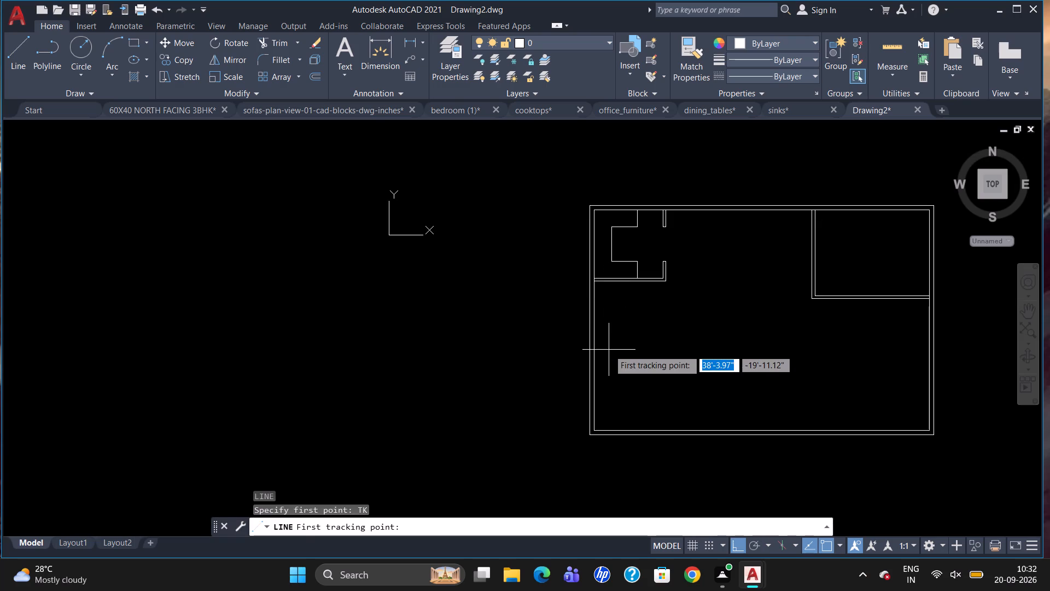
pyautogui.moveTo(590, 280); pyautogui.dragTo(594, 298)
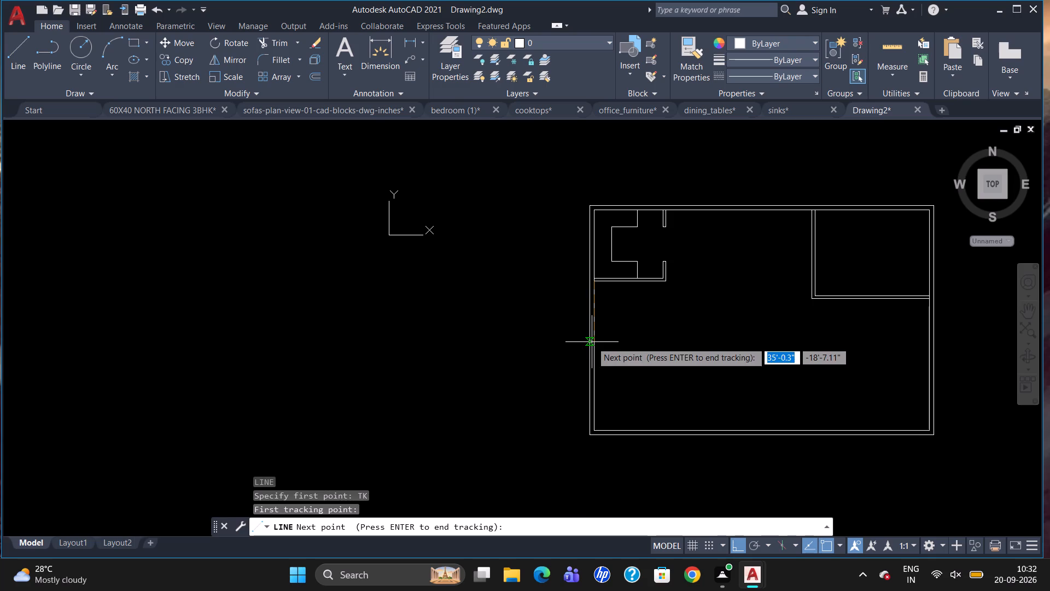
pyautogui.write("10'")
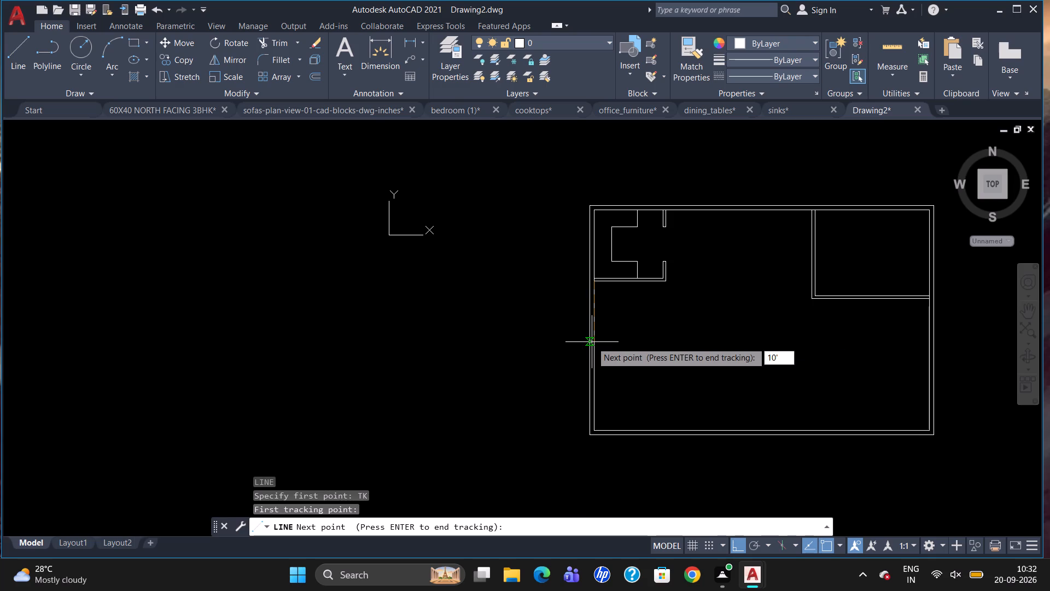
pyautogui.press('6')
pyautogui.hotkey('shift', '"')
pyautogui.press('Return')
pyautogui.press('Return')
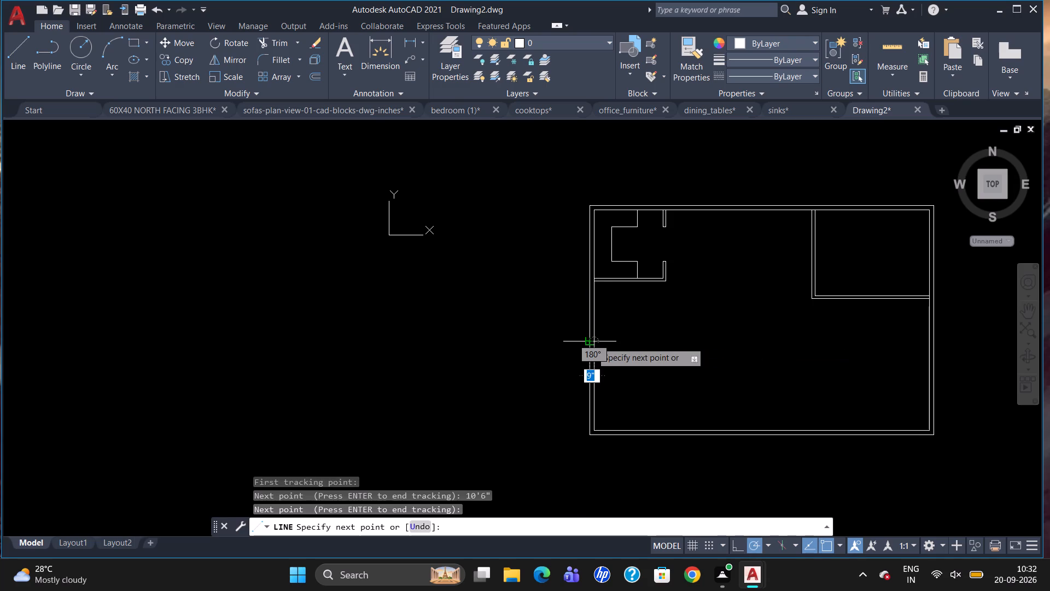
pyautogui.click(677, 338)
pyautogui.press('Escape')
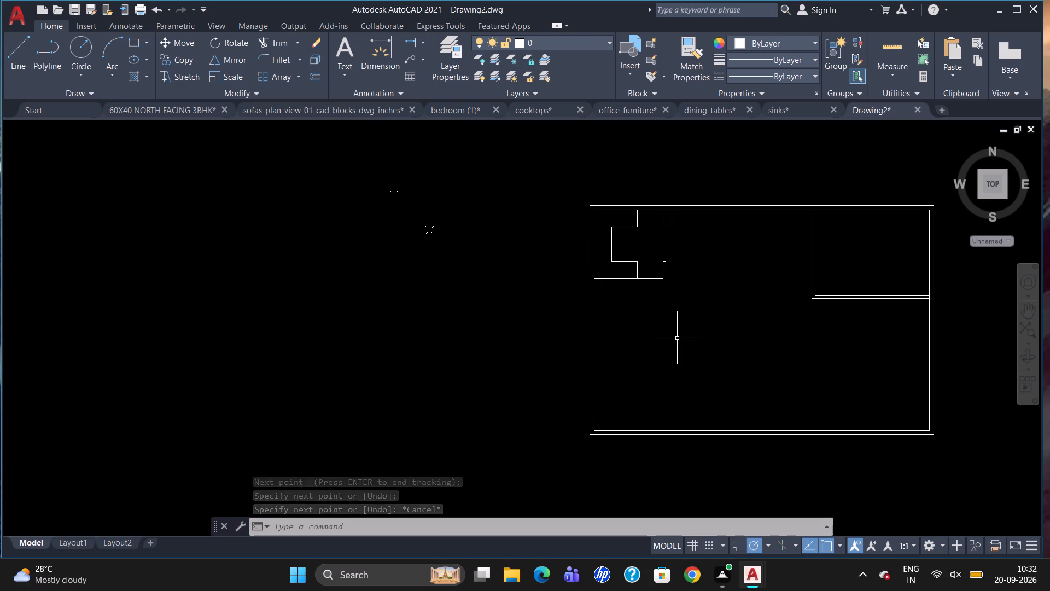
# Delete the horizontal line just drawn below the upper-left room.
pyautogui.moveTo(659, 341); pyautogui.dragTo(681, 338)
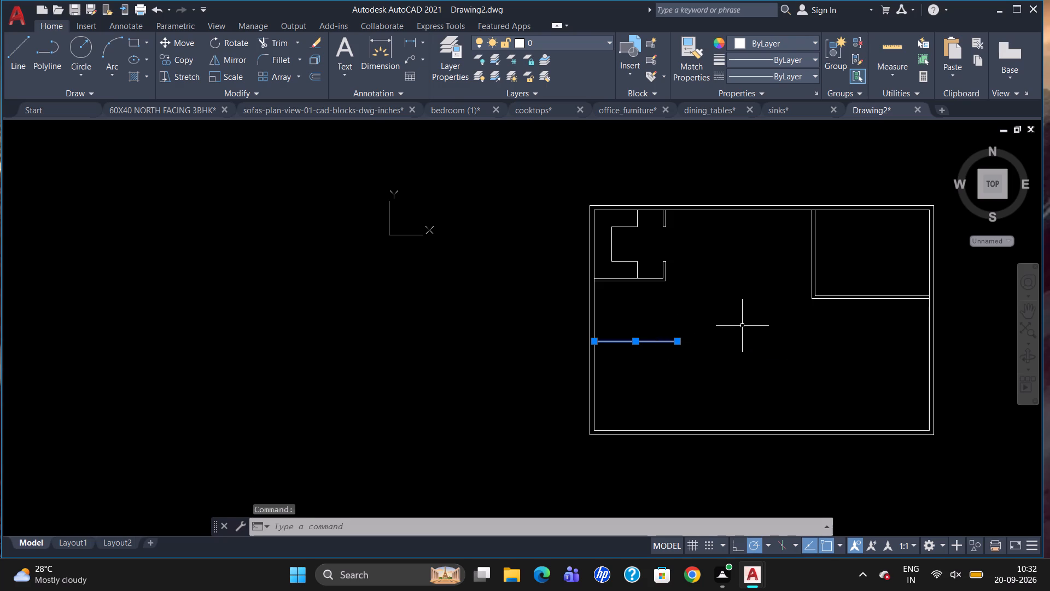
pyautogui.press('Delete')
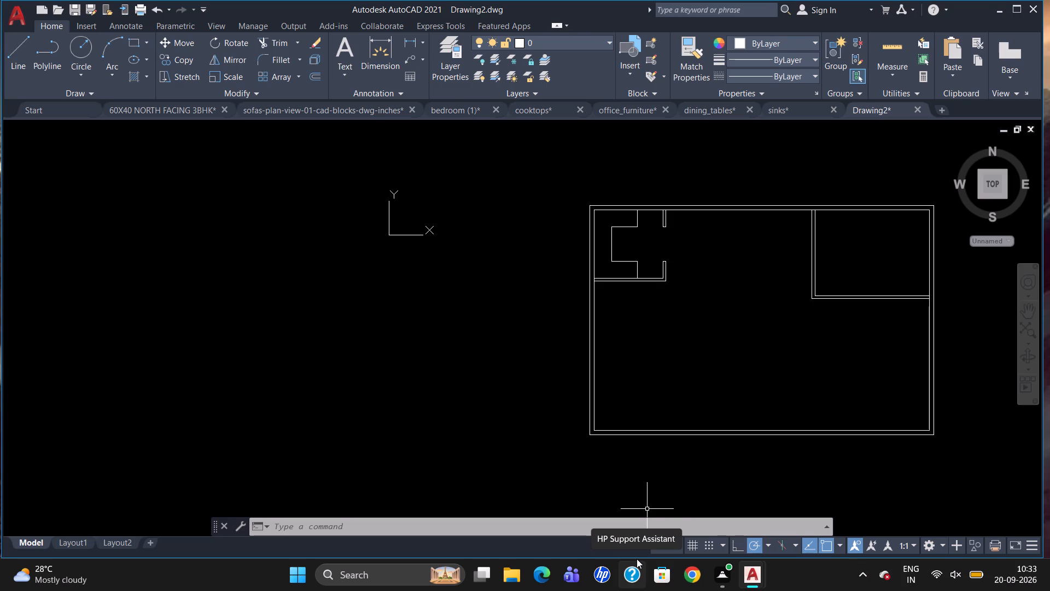
# Draw the lower-left room's outline from the left wall, starting 10' above the inner corner, 12' across and down to the bottom wall.
pyautogui.scroll(-1, 611, 373)
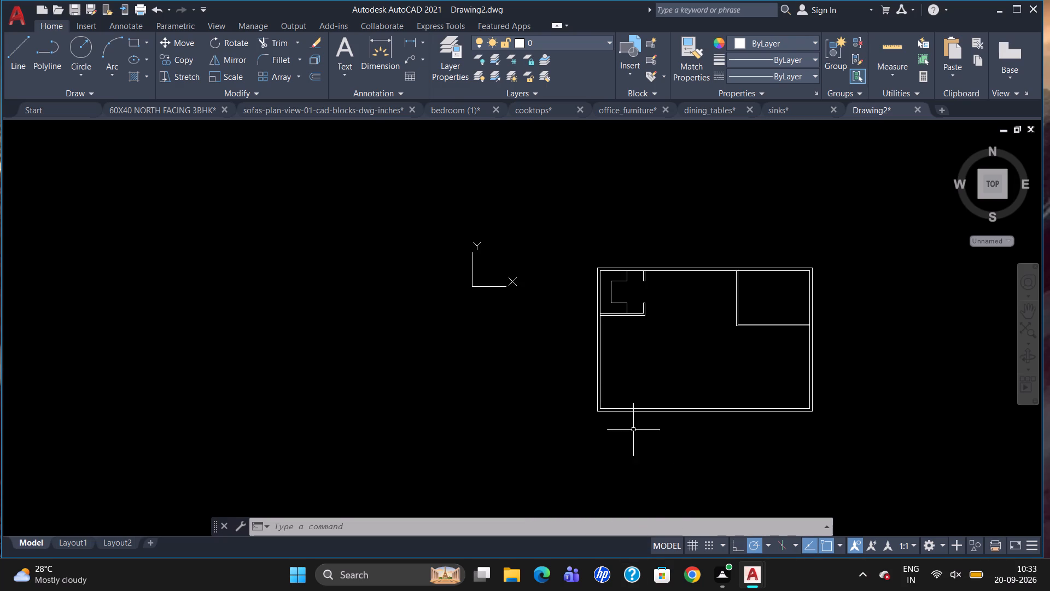
pyautogui.scroll(2, 663, 447)
pyautogui.scroll(-1, 609, 393)
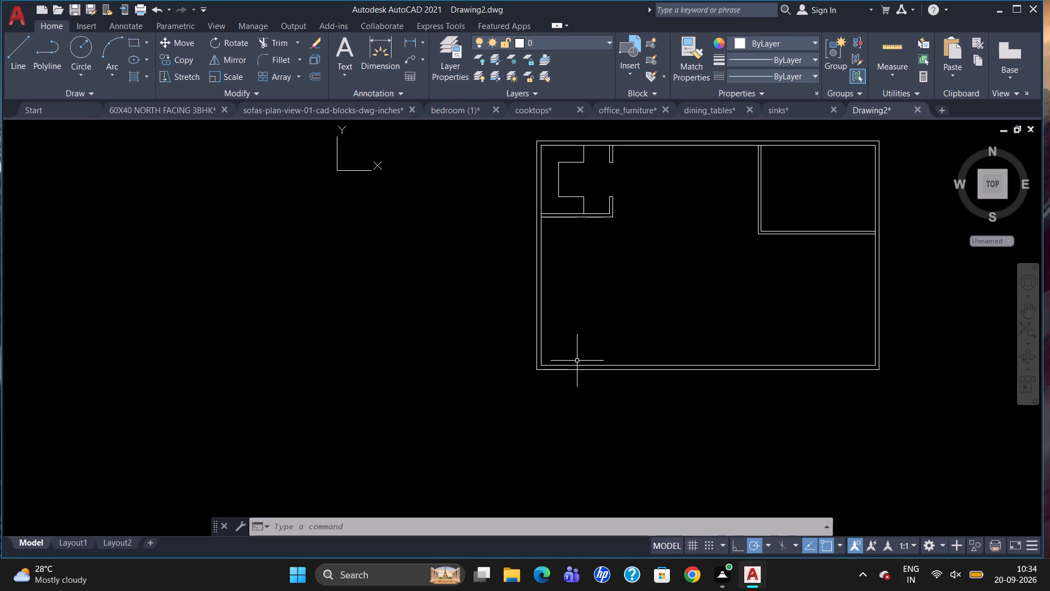
pyautogui.press('l')
pyautogui.press('Return')
pyautogui.write('TK')
pyautogui.press('Return')
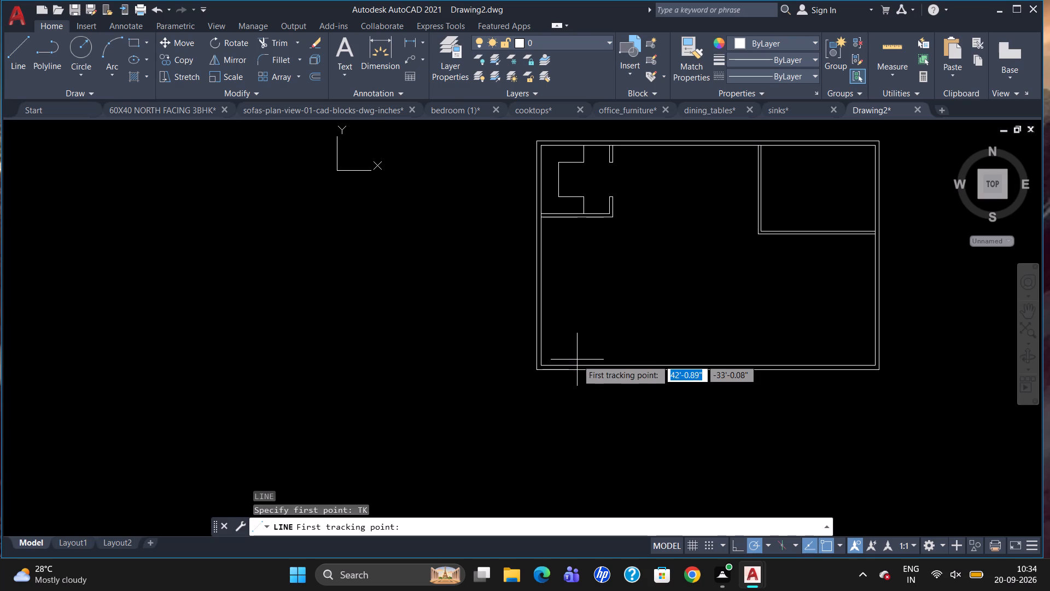
pyautogui.click(545, 363)
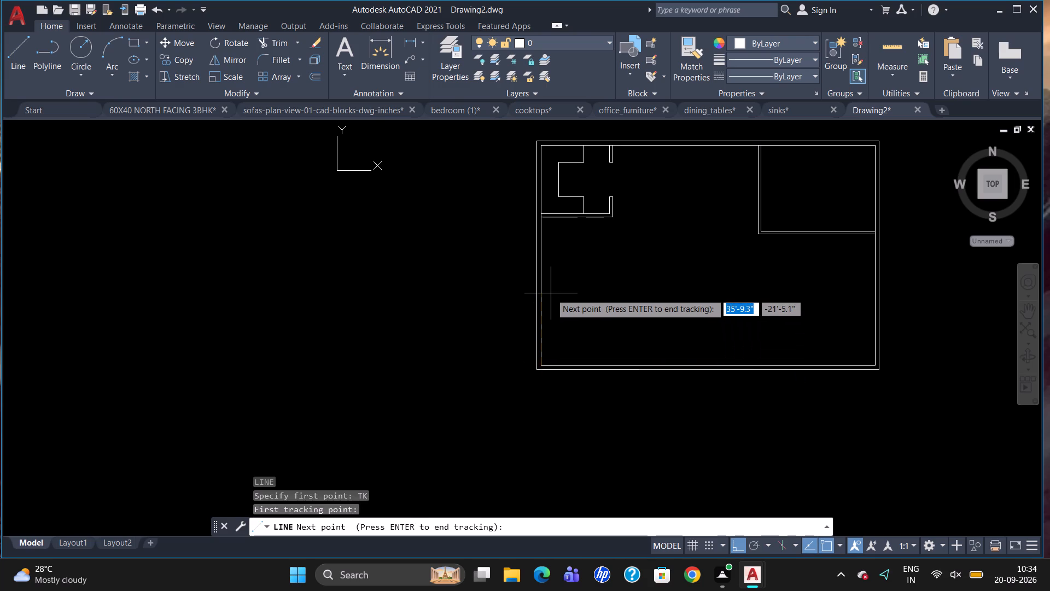
pyautogui.press('1')
pyautogui.write("0'")
pyautogui.press('Return')
pyautogui.press('Return')
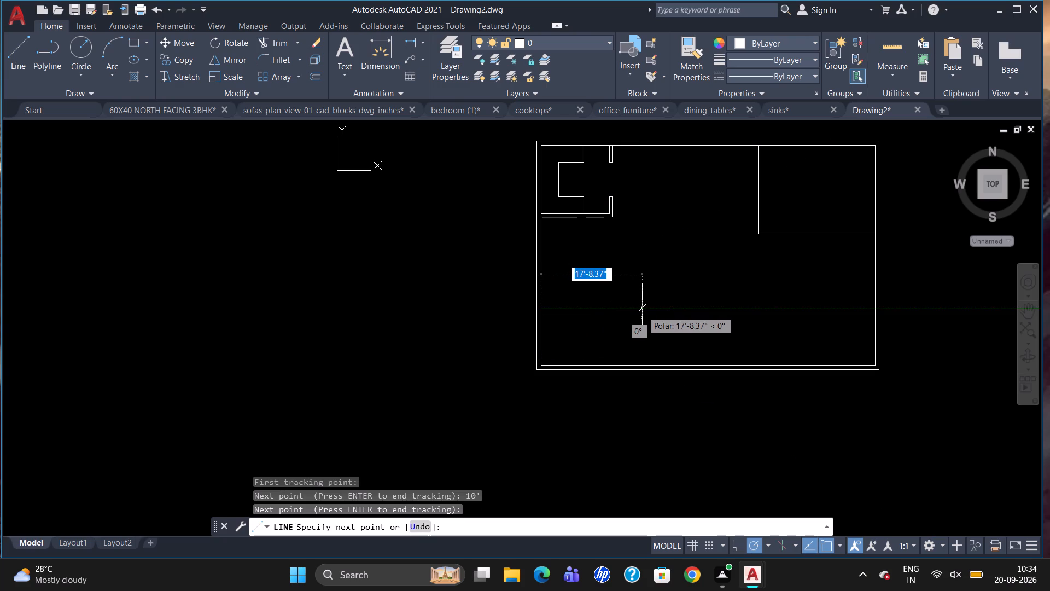
pyautogui.write("12'")
pyautogui.press('Return')
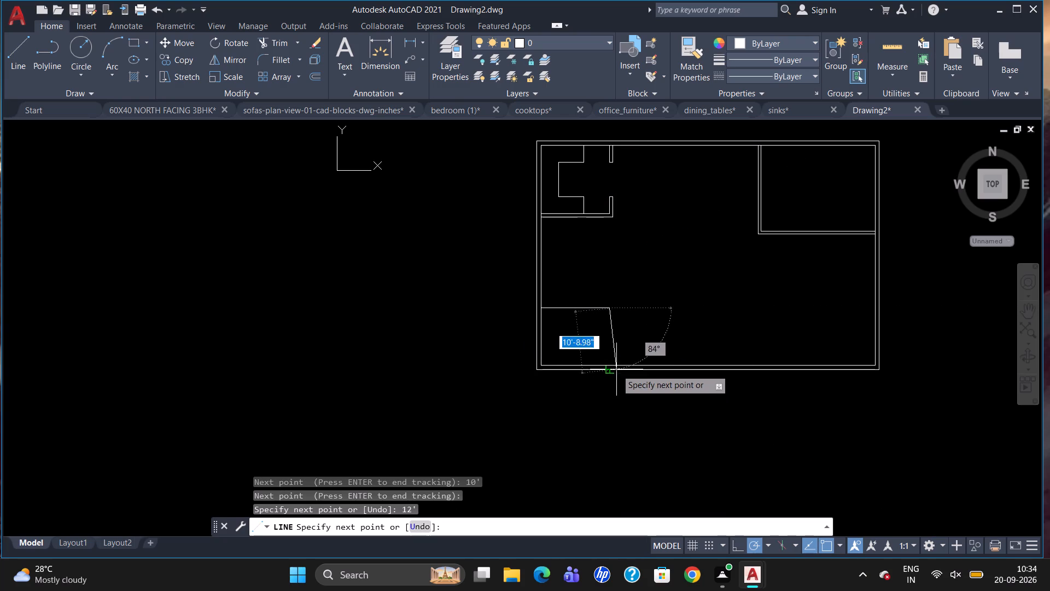
pyautogui.click(609, 363)
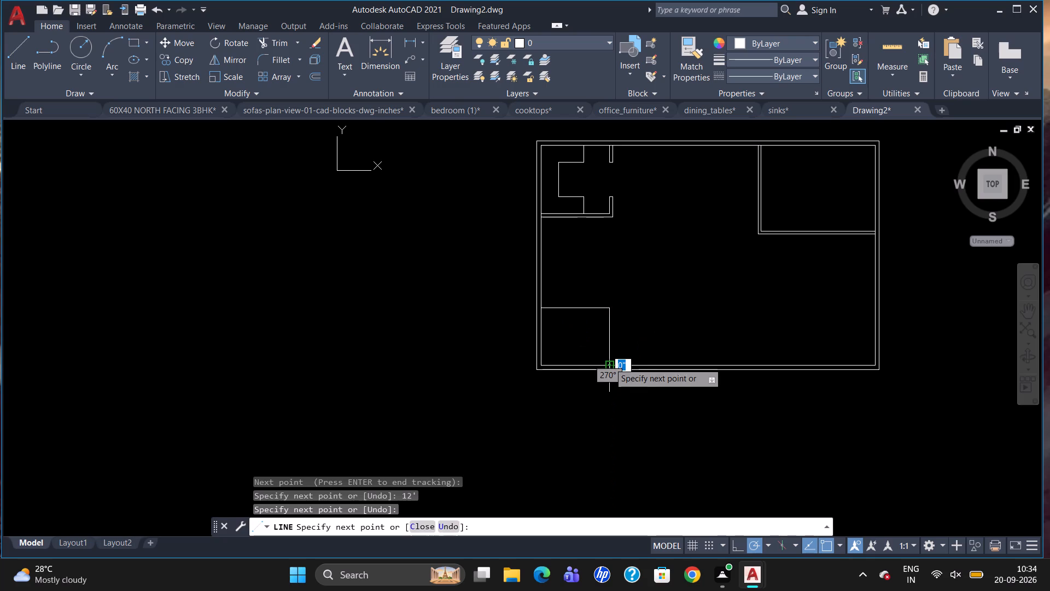
pyautogui.press('Escape')
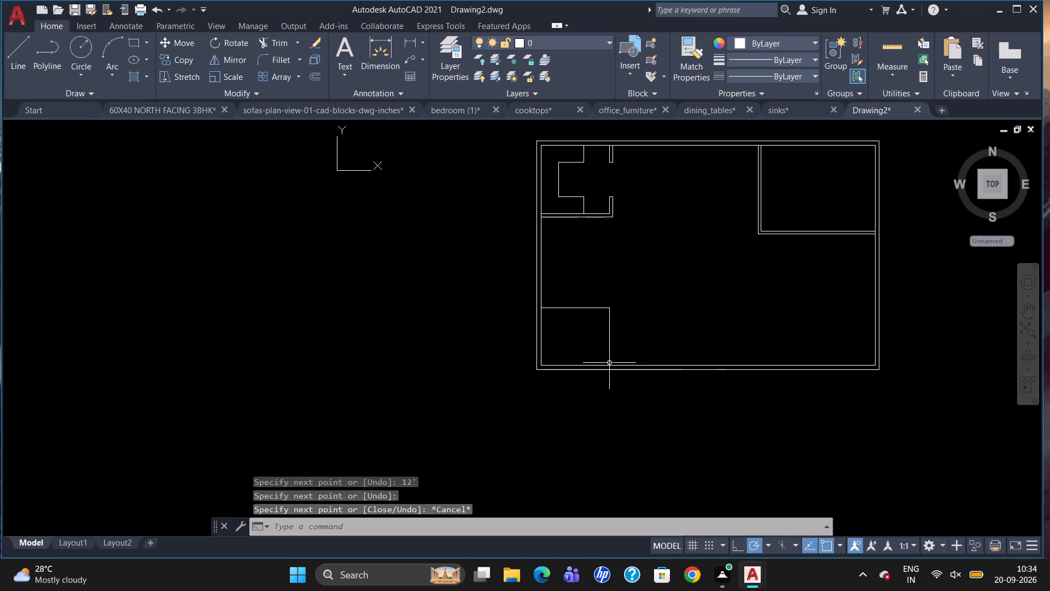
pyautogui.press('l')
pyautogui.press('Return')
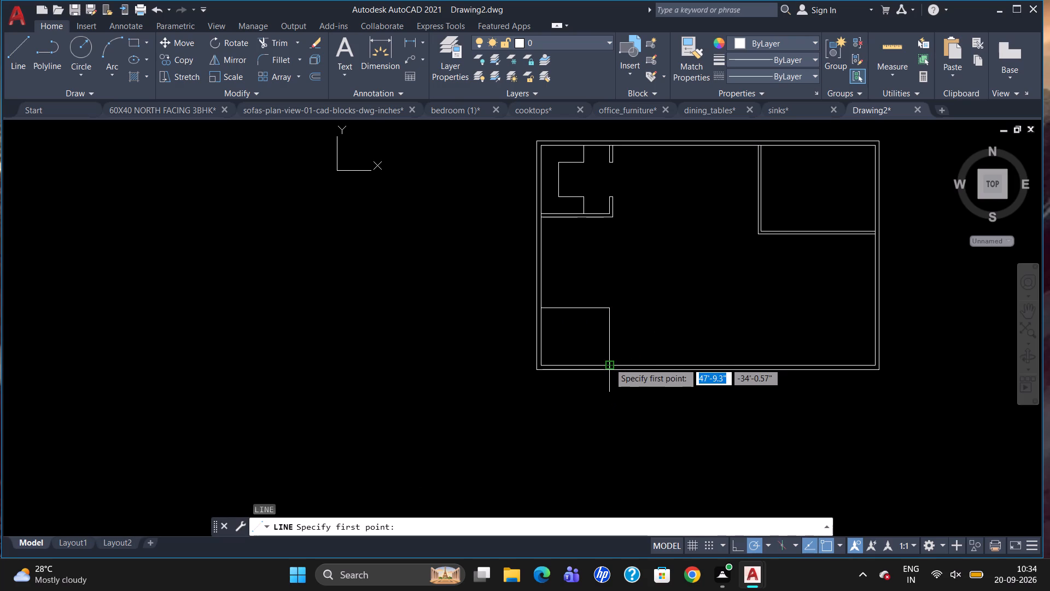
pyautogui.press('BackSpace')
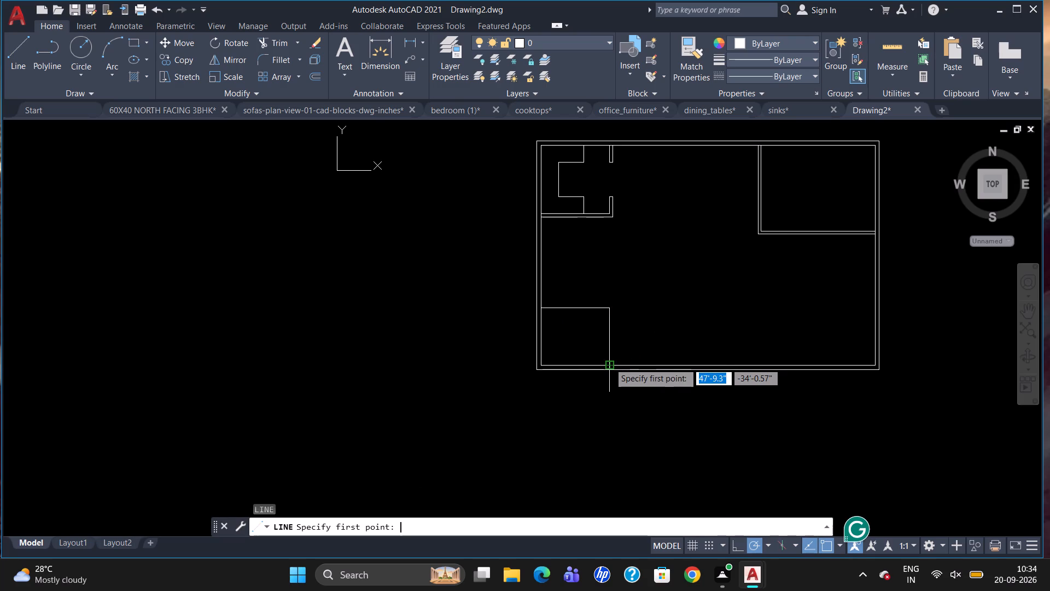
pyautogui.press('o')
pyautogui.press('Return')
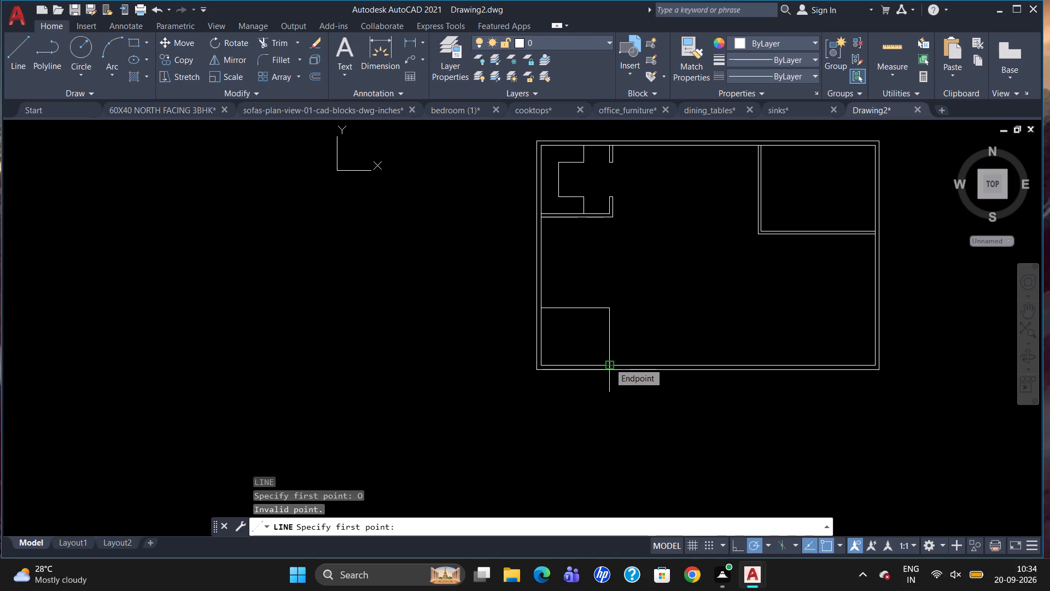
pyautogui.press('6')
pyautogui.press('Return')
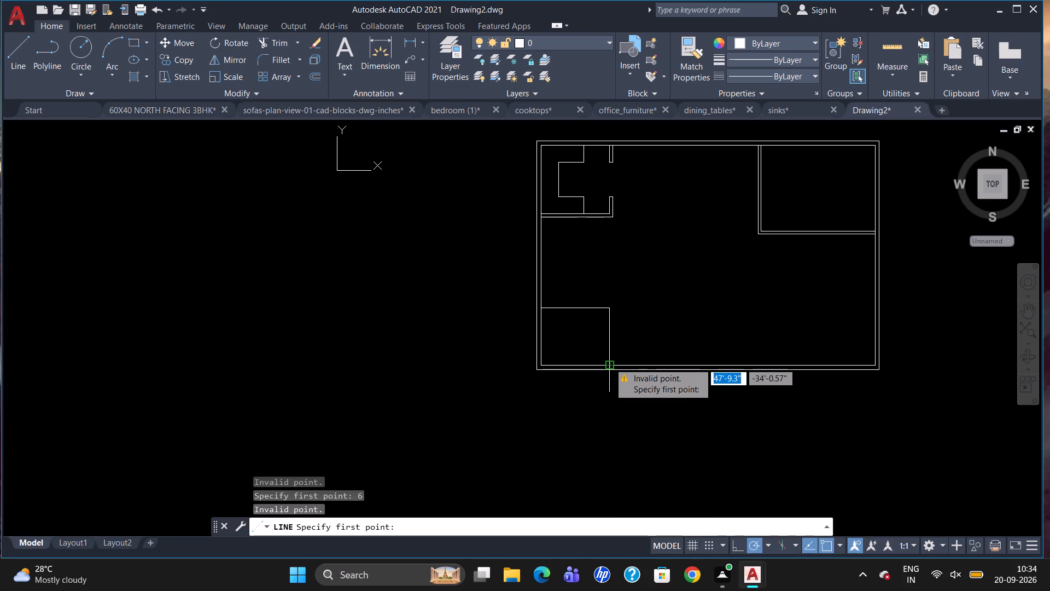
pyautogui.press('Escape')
# Offset the lower-left room's vertical and horizontal lines 6" outward to form its partitions.
pyautogui.press('o')
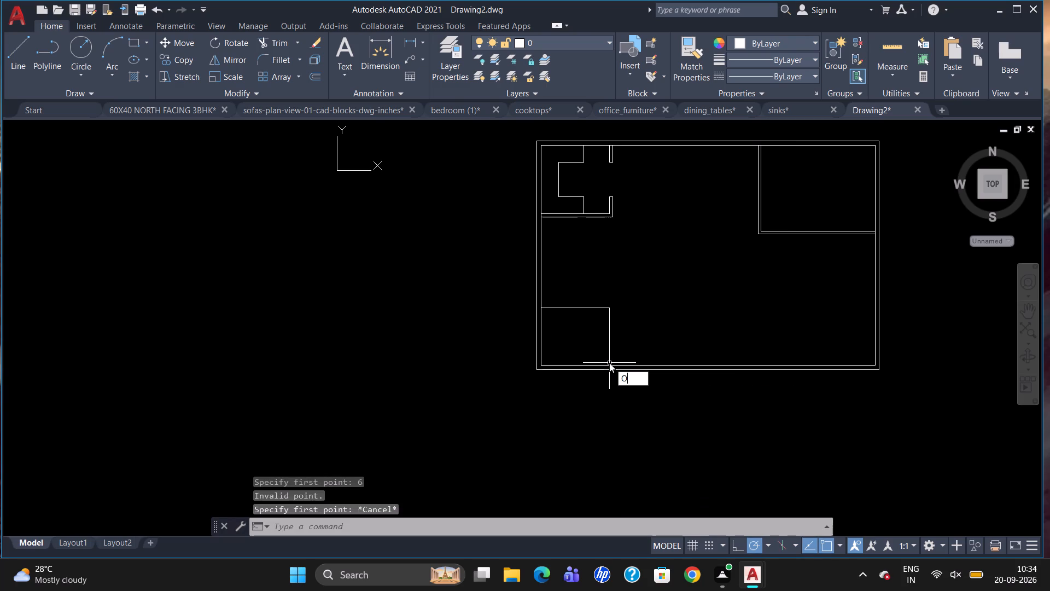
pyautogui.press('Return')
pyautogui.press('6')
pyautogui.press('Return')
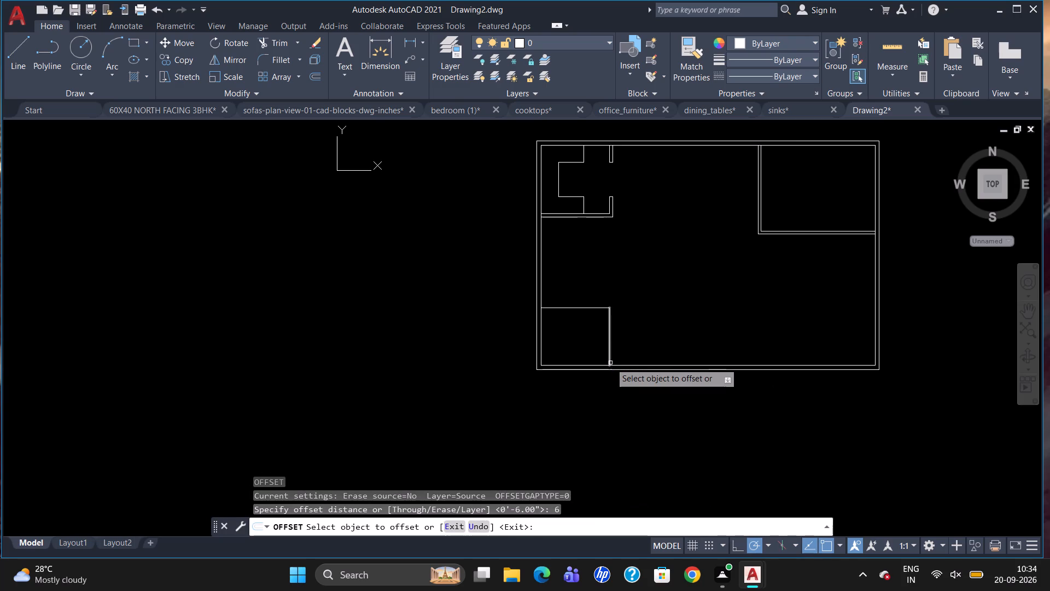
pyautogui.click(609, 339)
pyautogui.click(623, 337)
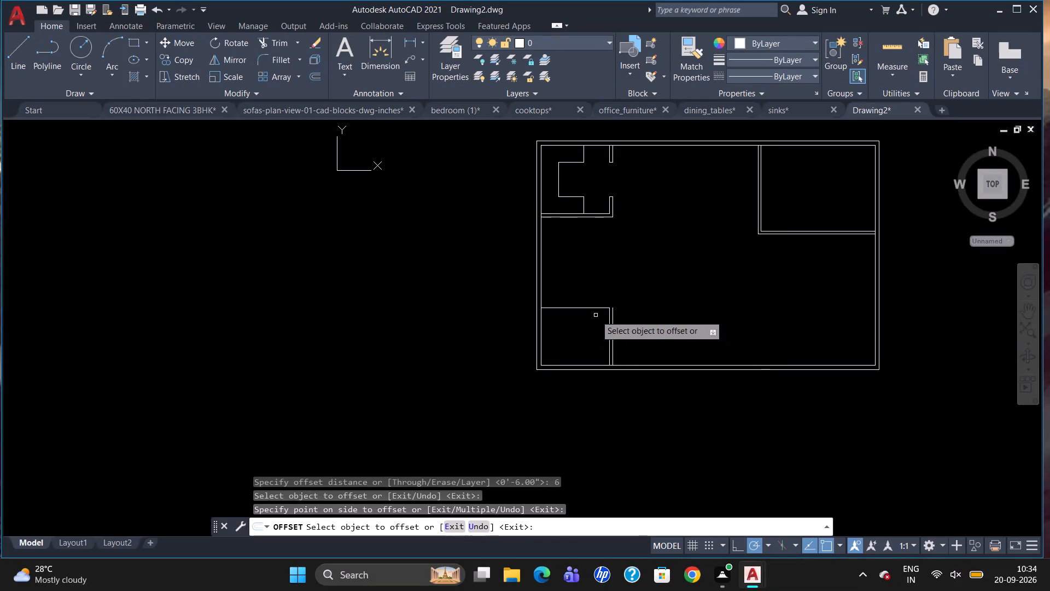
pyautogui.click(594, 308)
pyautogui.moveTo(610, 275); pyautogui.dragTo(614, 281)
pyautogui.scroll(2, 626, 314)
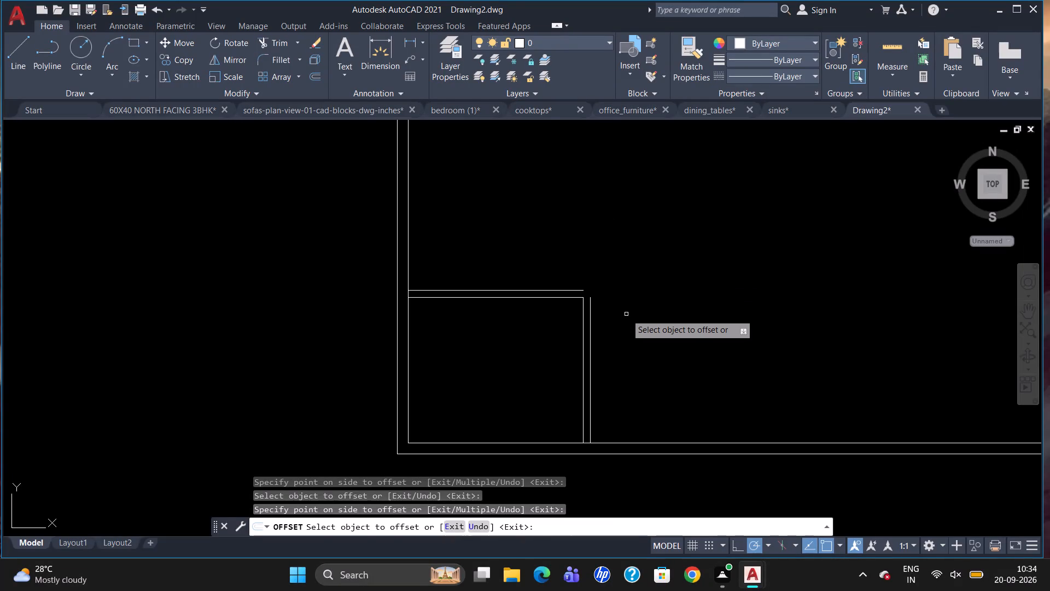
pyautogui.press('Escape')
# Draw a short horizontal line from the end of the room's outer top line past its outer vertical line.
pyautogui.press('l')
pyautogui.press('Return')
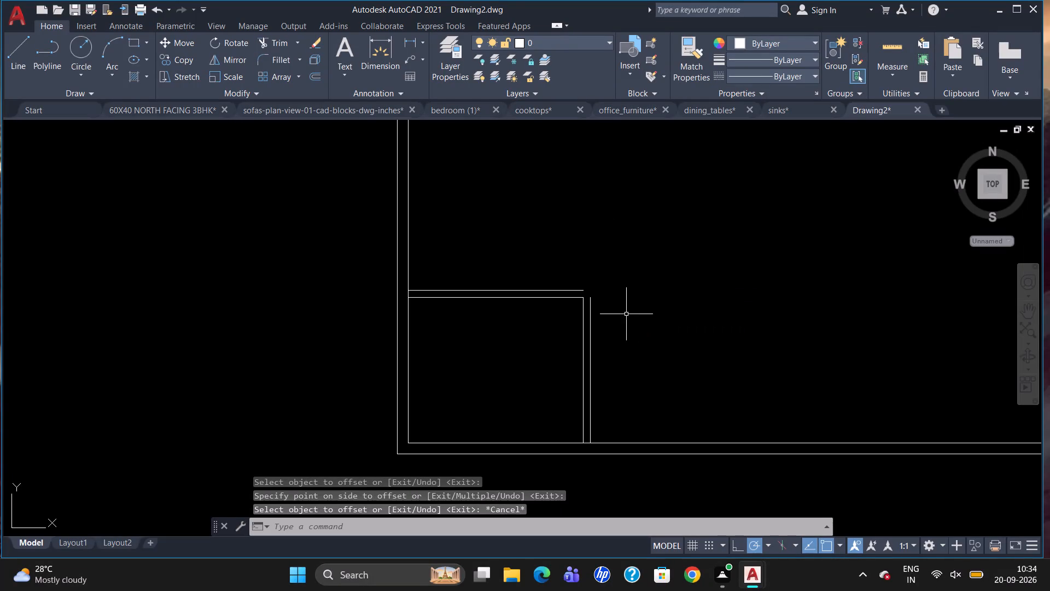
pyautogui.moveTo(578, 286); pyautogui.dragTo(590, 286)
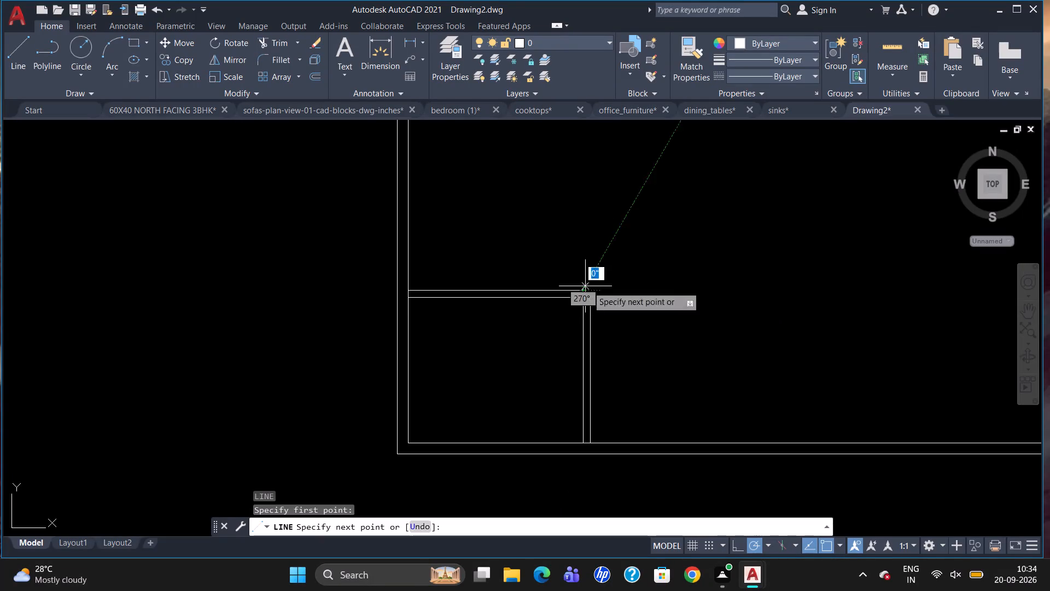
pyautogui.click(617, 284)
pyautogui.press('Escape')
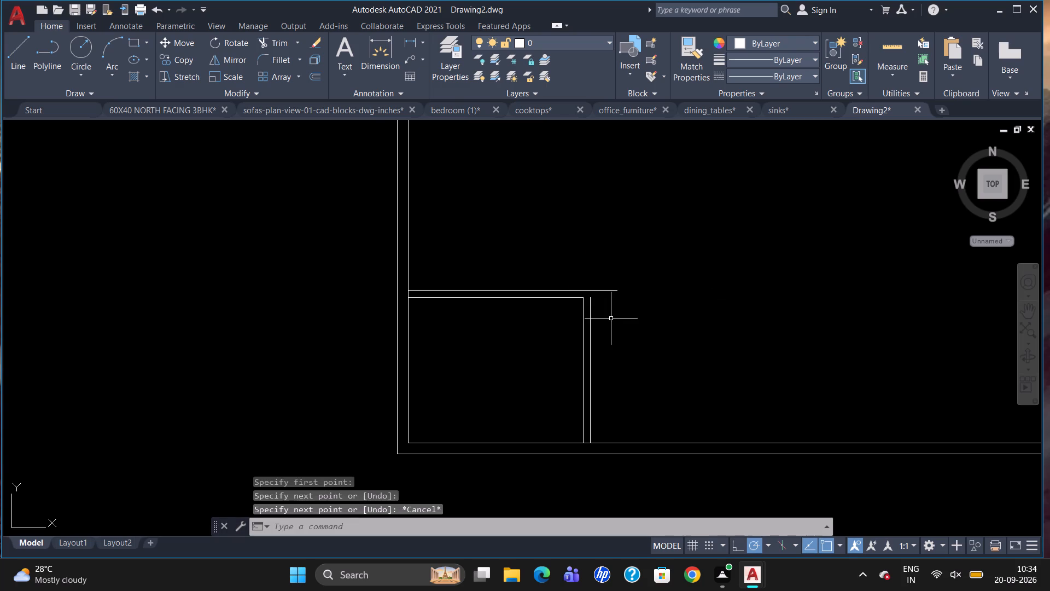
# Extend the room's outer vertical line up to the short horizontal line.
pyautogui.write('EC')
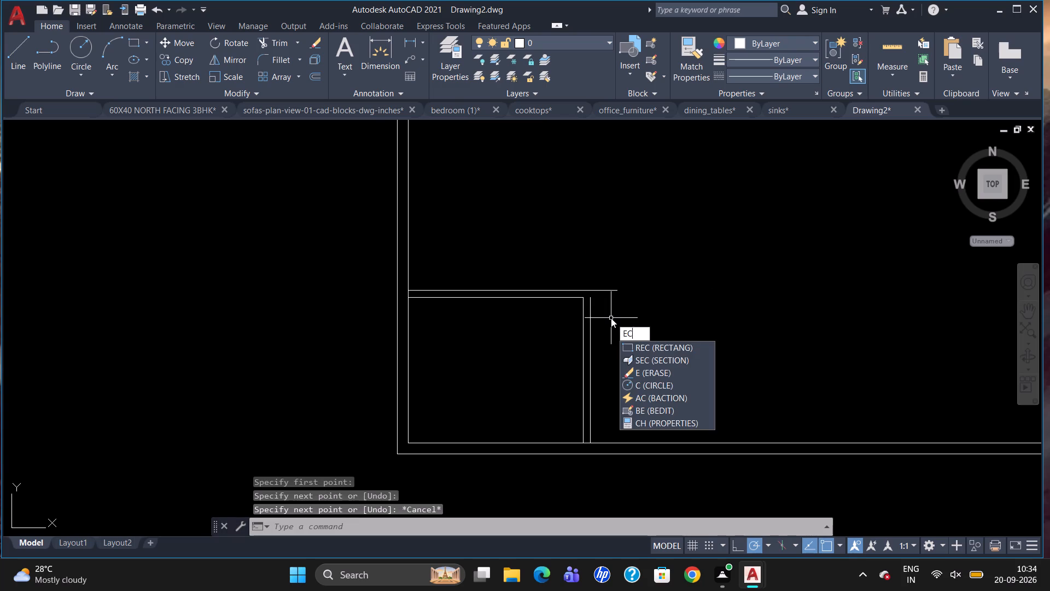
pyautogui.press('BackSpace')
pyautogui.press('x')
pyautogui.press('Return')
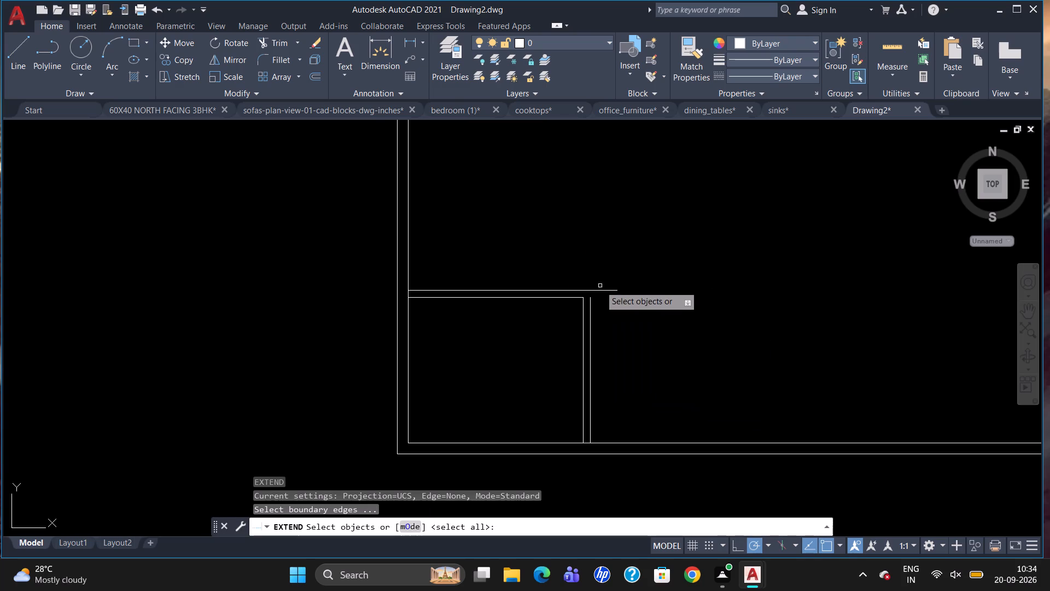
pyautogui.click(601, 292)
pyautogui.press('Return')
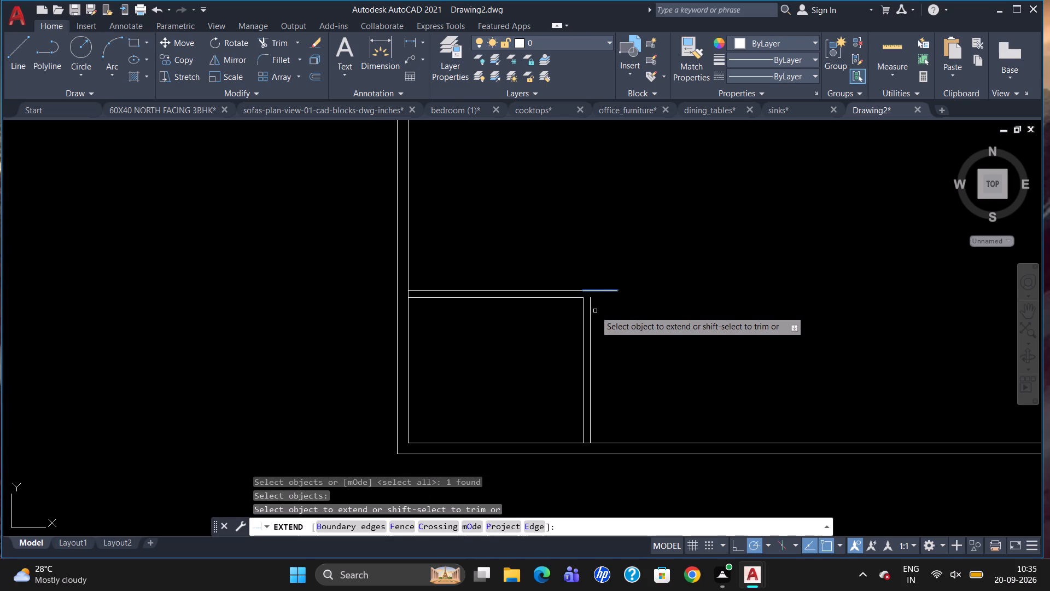
pyautogui.click(592, 320)
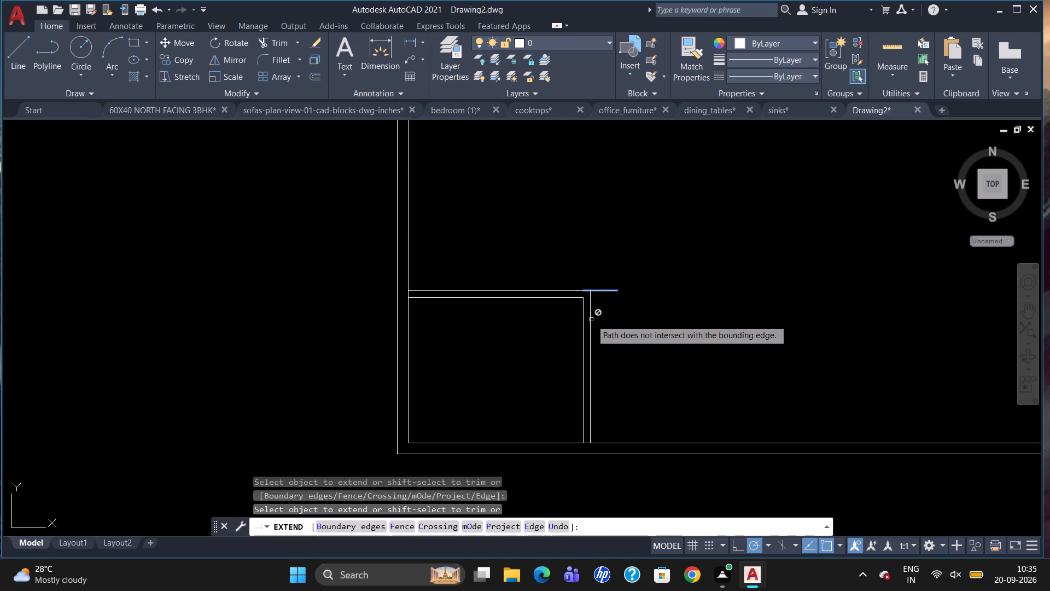
pyautogui.press('Escape')
# Trim the short horizontal line's overhang beyond the outer vertical line to close the partition corner.
pyautogui.write('TR')
pyautogui.press('Return')
pyautogui.press('Return')
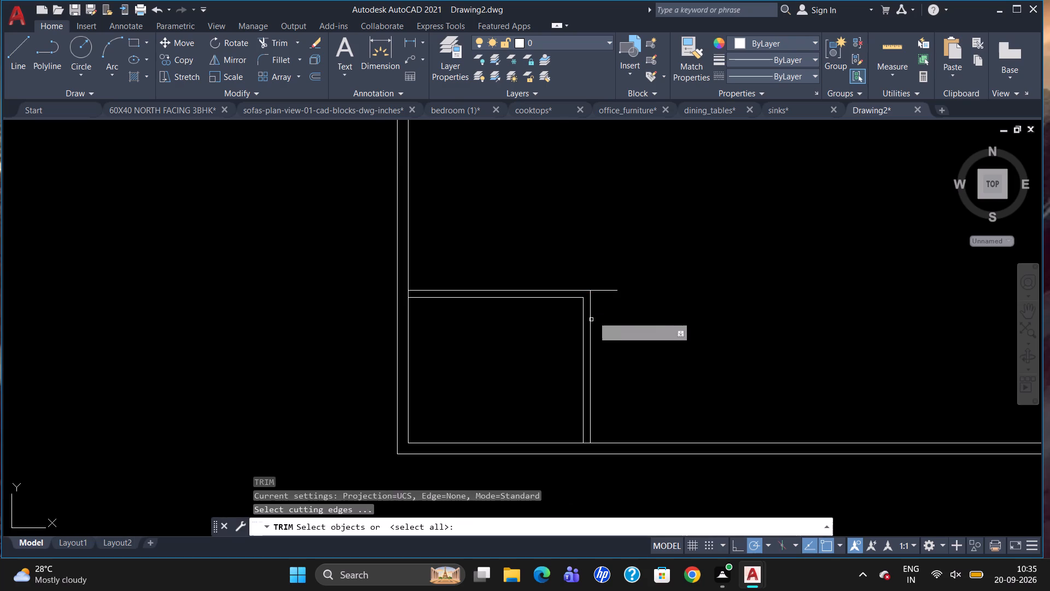
pyautogui.click(610, 289)
pyautogui.press('Escape')
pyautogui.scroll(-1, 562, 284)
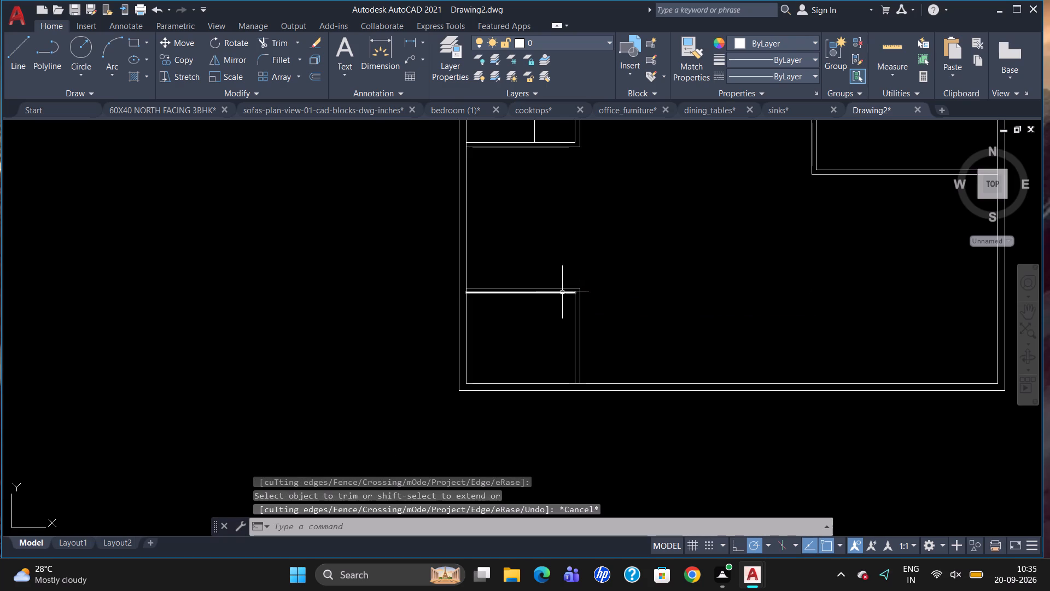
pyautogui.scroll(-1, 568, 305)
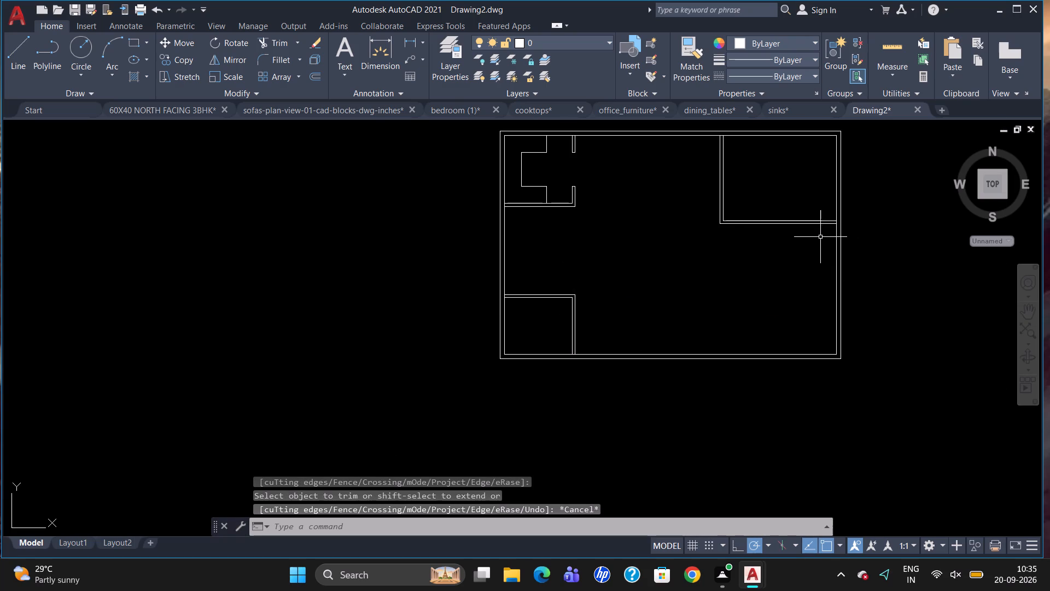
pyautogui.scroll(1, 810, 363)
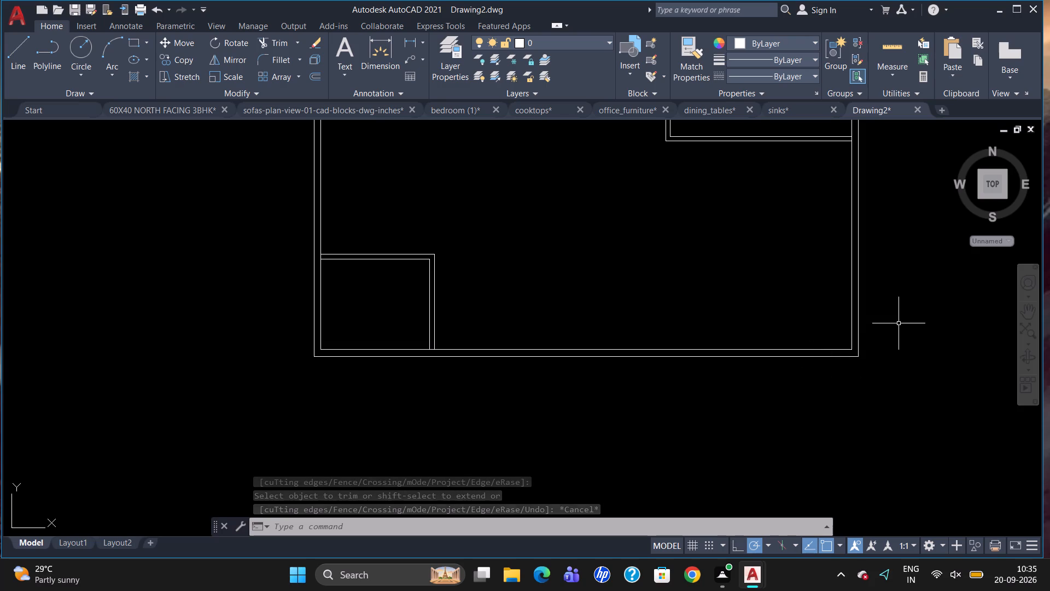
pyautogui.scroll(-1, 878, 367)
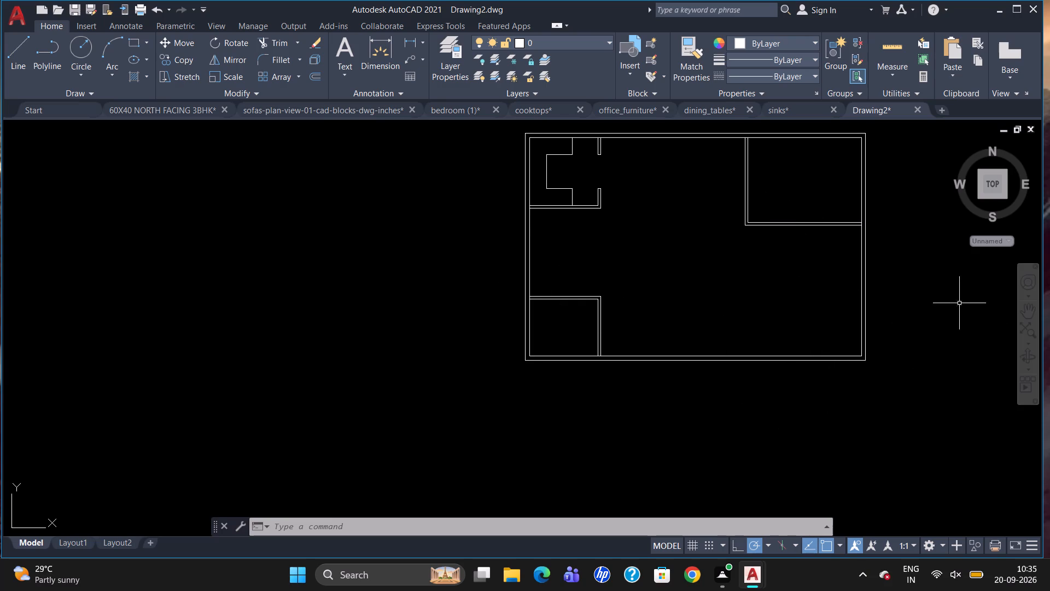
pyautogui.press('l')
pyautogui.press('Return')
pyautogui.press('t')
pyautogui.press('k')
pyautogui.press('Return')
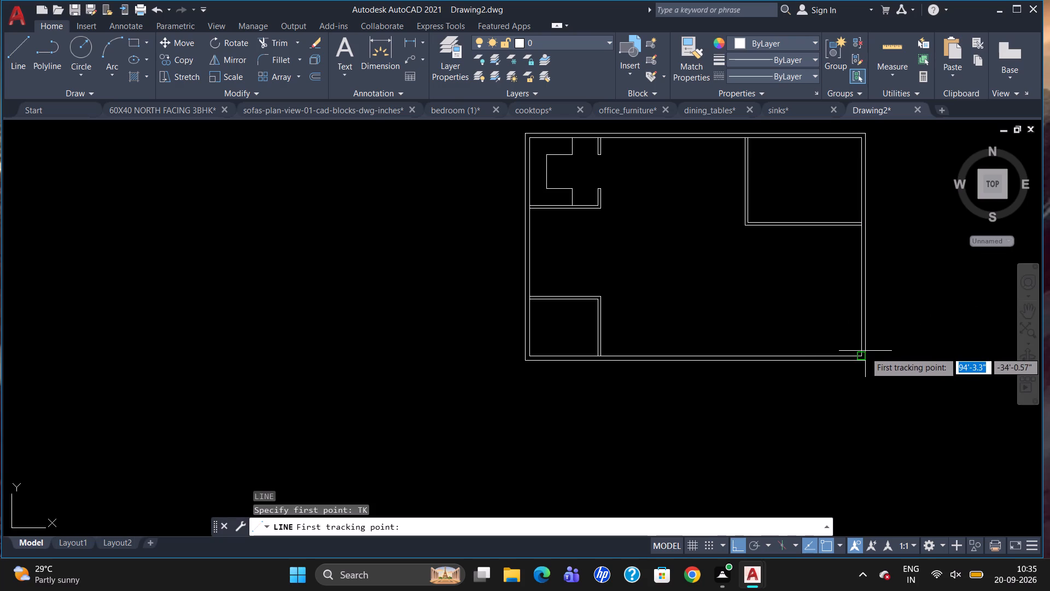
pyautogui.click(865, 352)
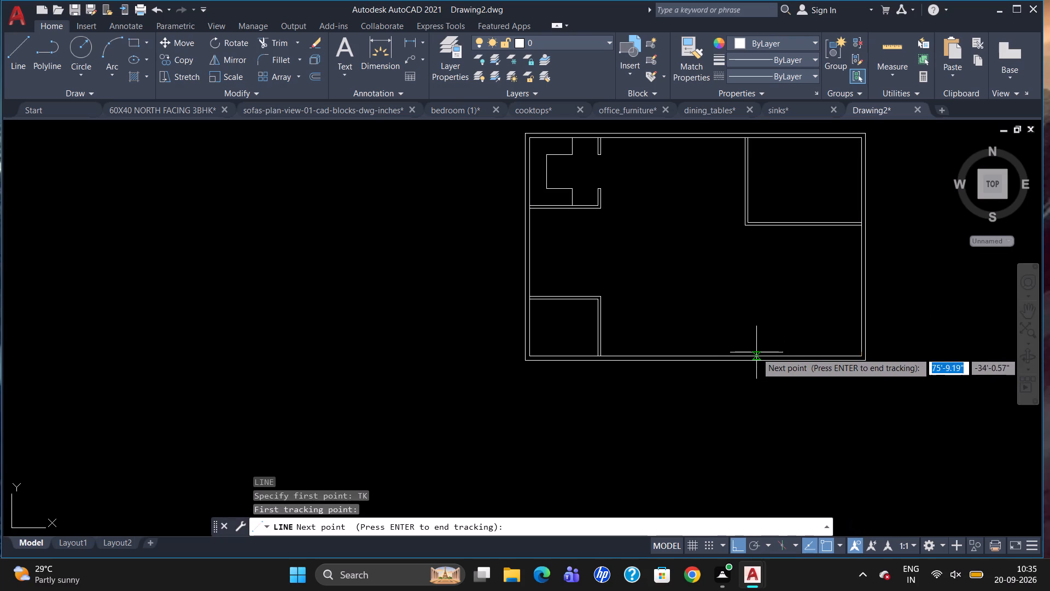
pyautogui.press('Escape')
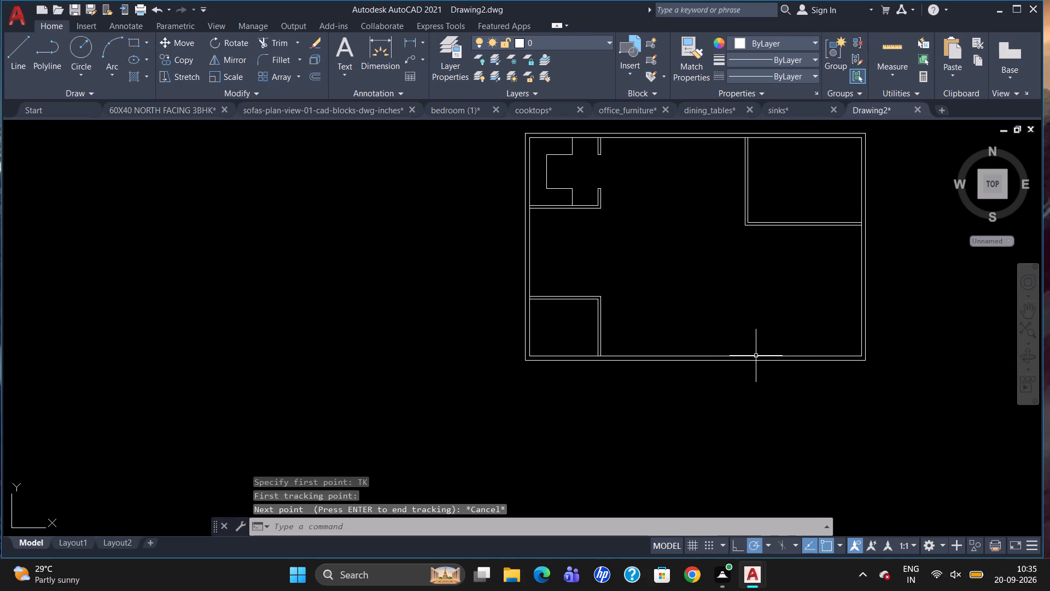
# Draw the lower-right room's lines, starting 17' left of the inner wall corner, going 15' up and across to the right inner wall.
pyautogui.press('l')
pyautogui.press('Return')
pyautogui.press('t')
pyautogui.press('k')
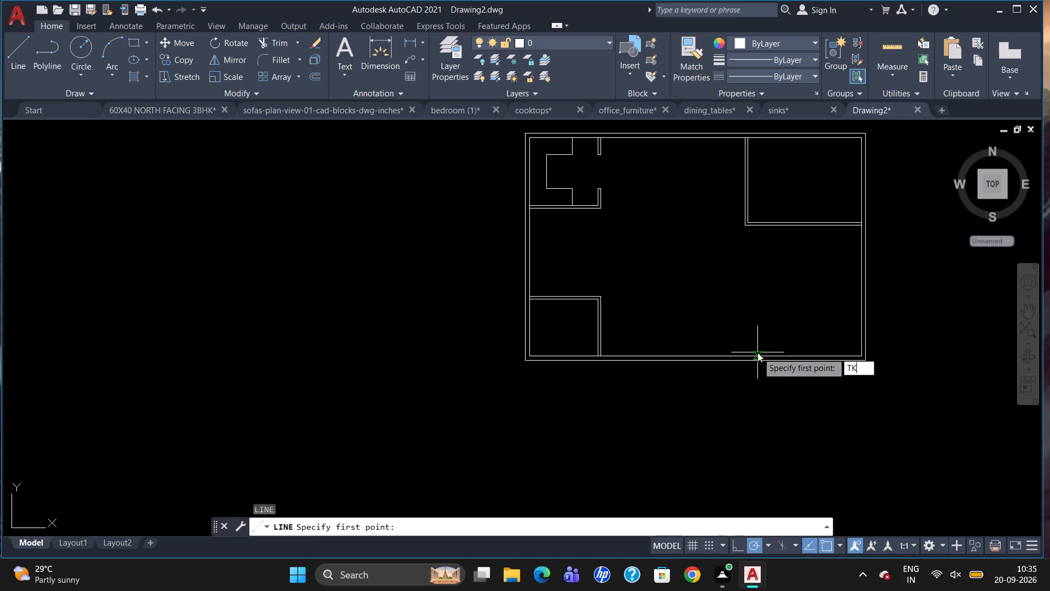
pyautogui.press('Return')
pyautogui.moveTo(857, 355); pyautogui.dragTo(850, 356)
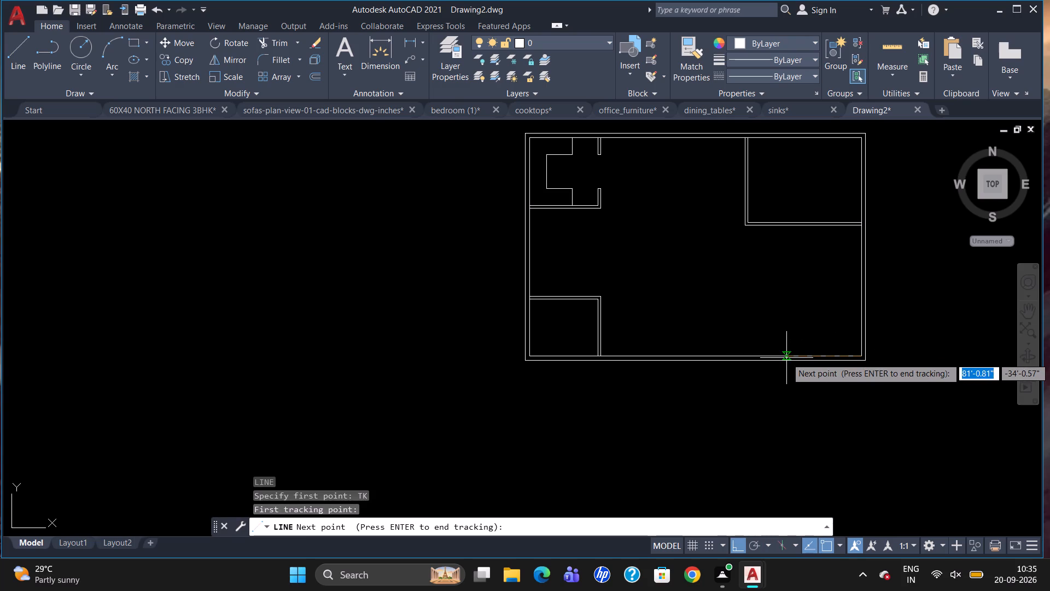
pyautogui.write("17'")
pyautogui.press('Return')
pyautogui.press('Return')
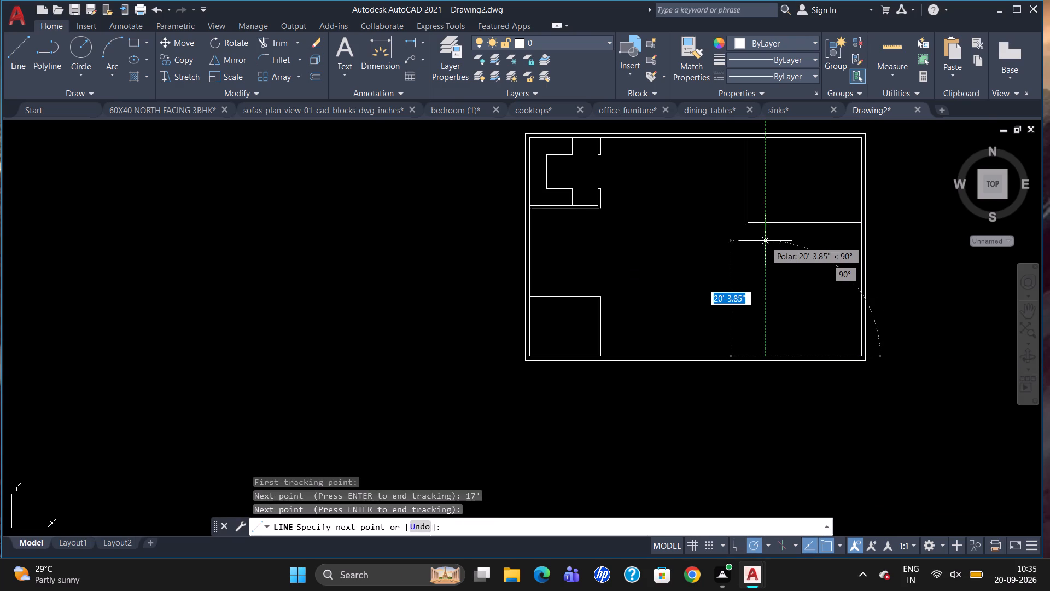
pyautogui.write('15')
pyautogui.press("'")
pyautogui.press('Return')
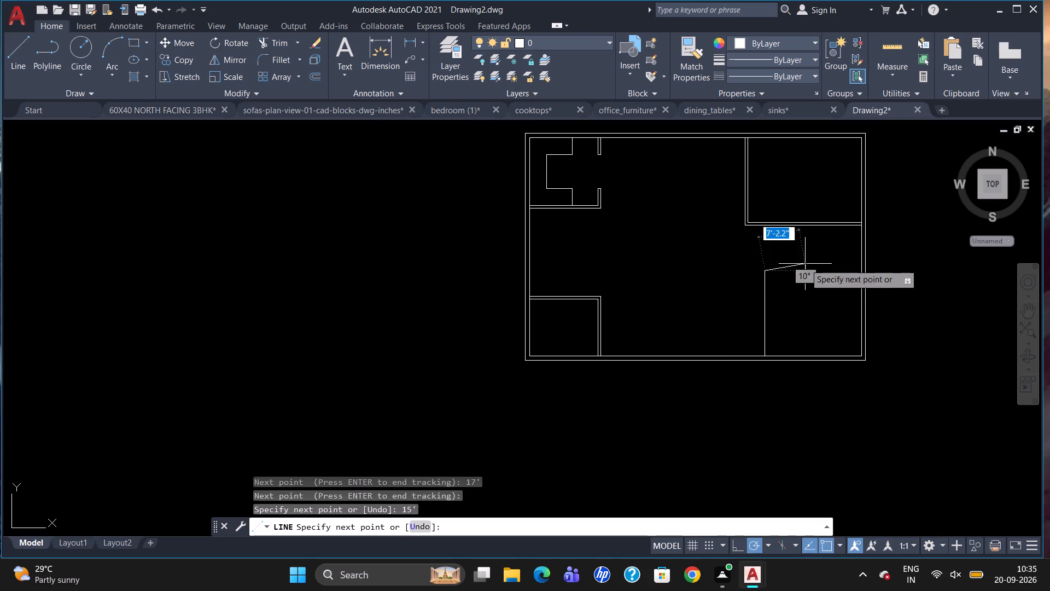
pyautogui.click(863, 272)
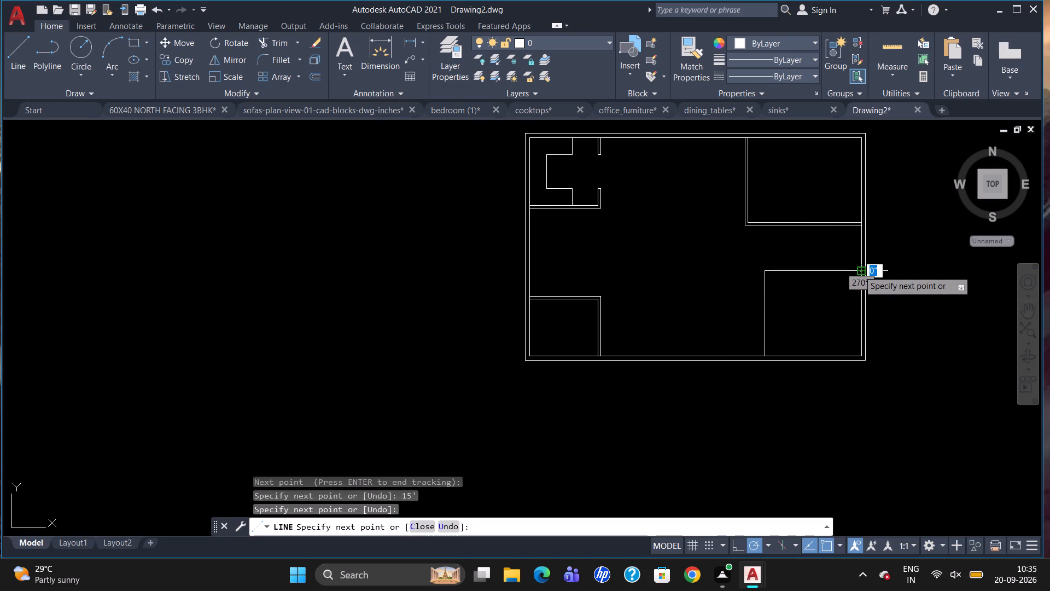
pyautogui.press('Escape')
# Offset the lower-right room's top and vertical lines 6" outward to form its partitions.
pyautogui.press('o')
pyautogui.press('Return')
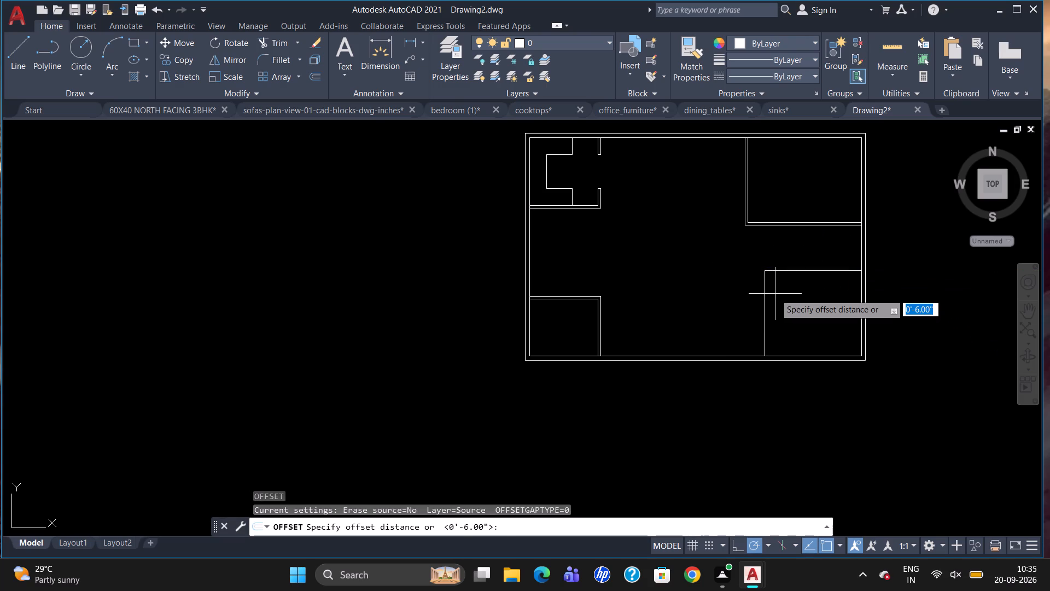
pyautogui.press('6')
pyautogui.press('Return')
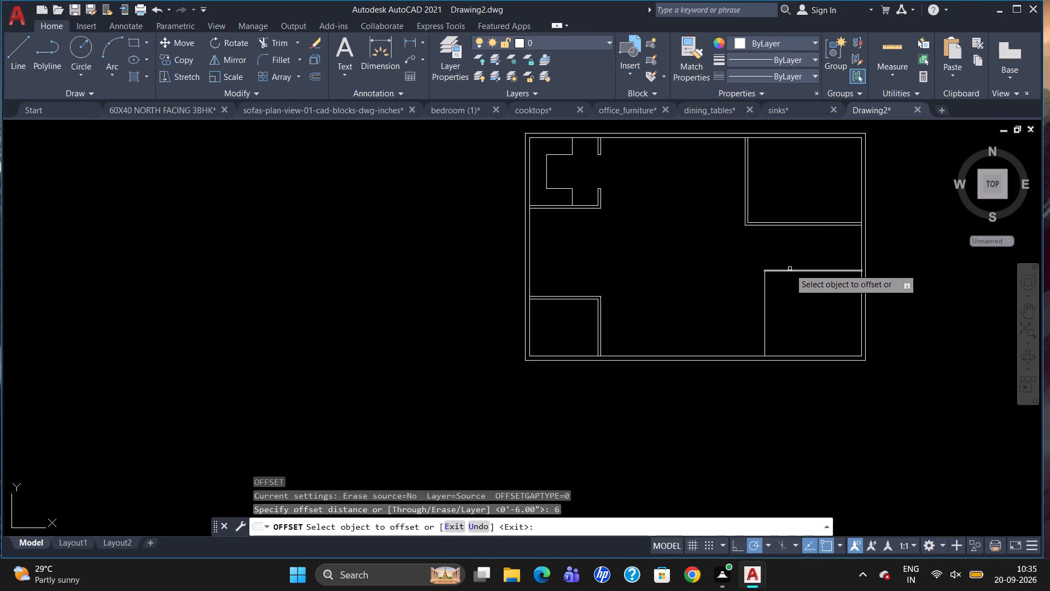
pyautogui.moveTo(790, 269); pyautogui.dragTo(792, 262)
pyautogui.moveTo(796, 248); pyautogui.dragTo(798, 257)
pyautogui.moveTo(800, 270); pyautogui.dragTo(802, 259)
pyautogui.moveTo(804, 252); pyautogui.dragTo(806, 262)
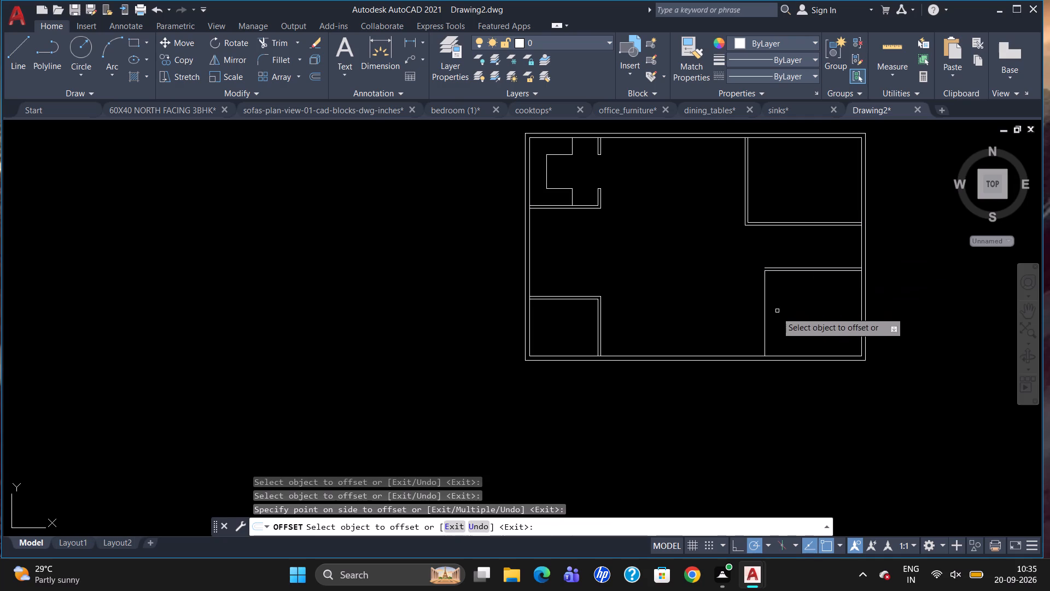
pyautogui.moveTo(765, 321); pyautogui.dragTo(731, 331)
pyautogui.click(714, 332)
pyautogui.press('Escape')
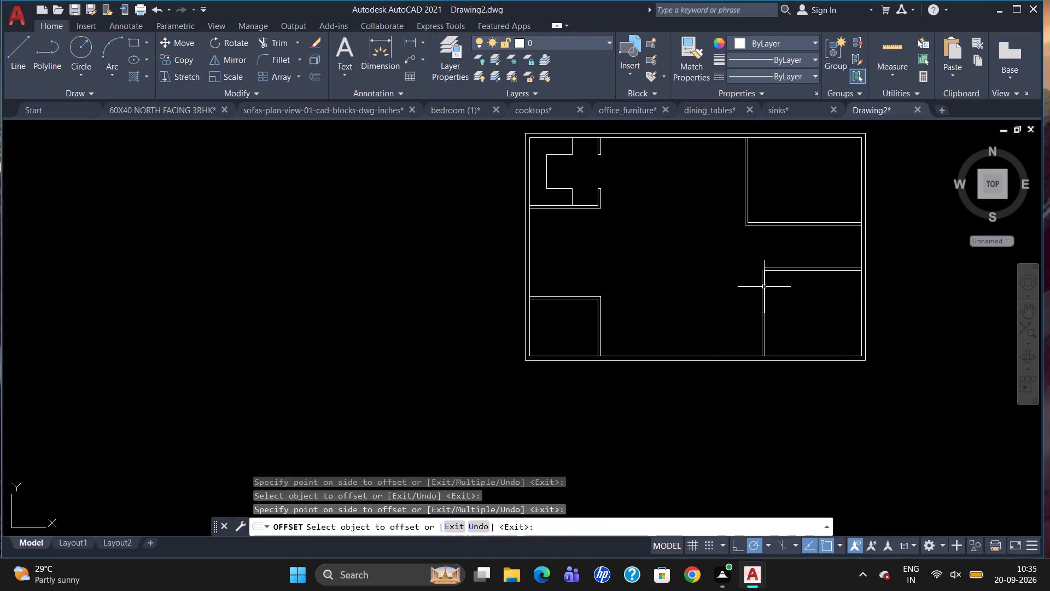
# Draw a short horizontal line from the left end of the lower-right room's outer top line past its outer vertical line.
pyautogui.scroll(2, 780, 262)
pyautogui.press('l')
pyautogui.press('Return')
pyautogui.scroll(2, 779, 277)
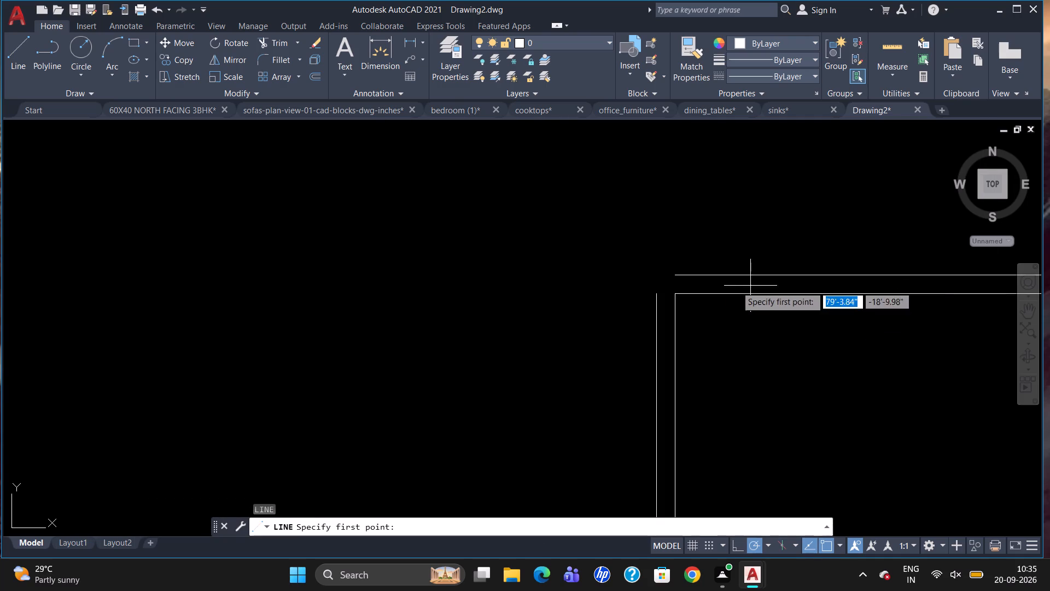
pyautogui.click(672, 277)
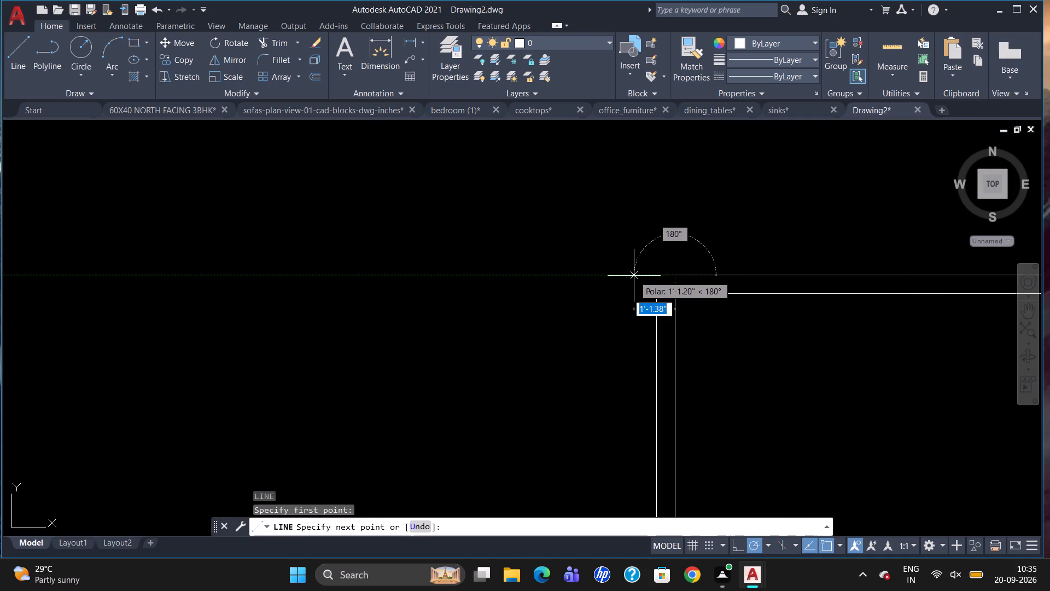
pyautogui.click(627, 275)
pyautogui.press('Escape')
# Extend the lower-right room's outer vertical line up to the short horizontal line.
pyautogui.press('e')
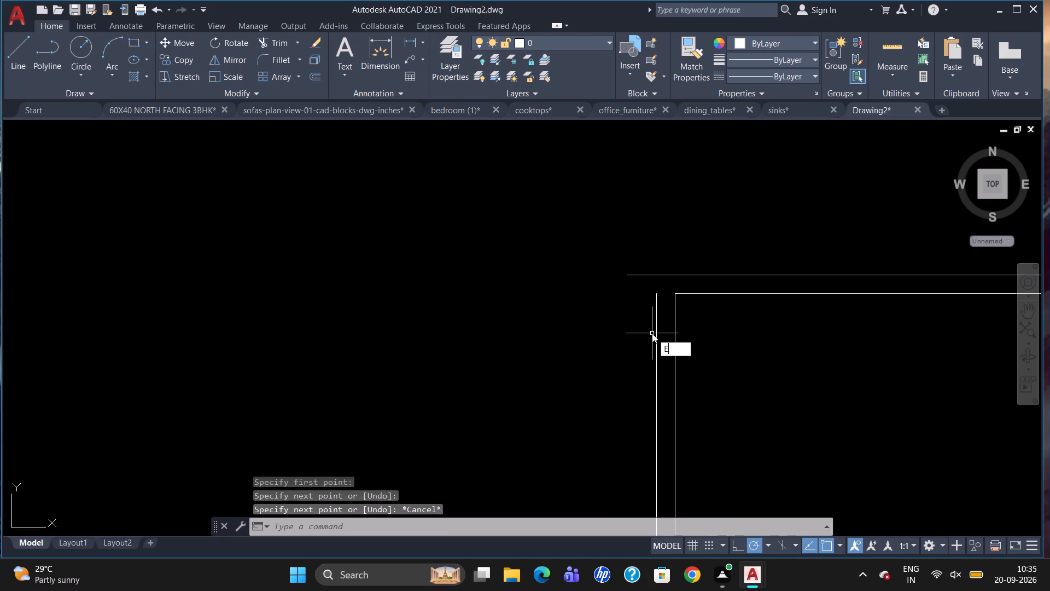
pyautogui.press('x')
pyautogui.press('Return')
pyautogui.click(670, 276)
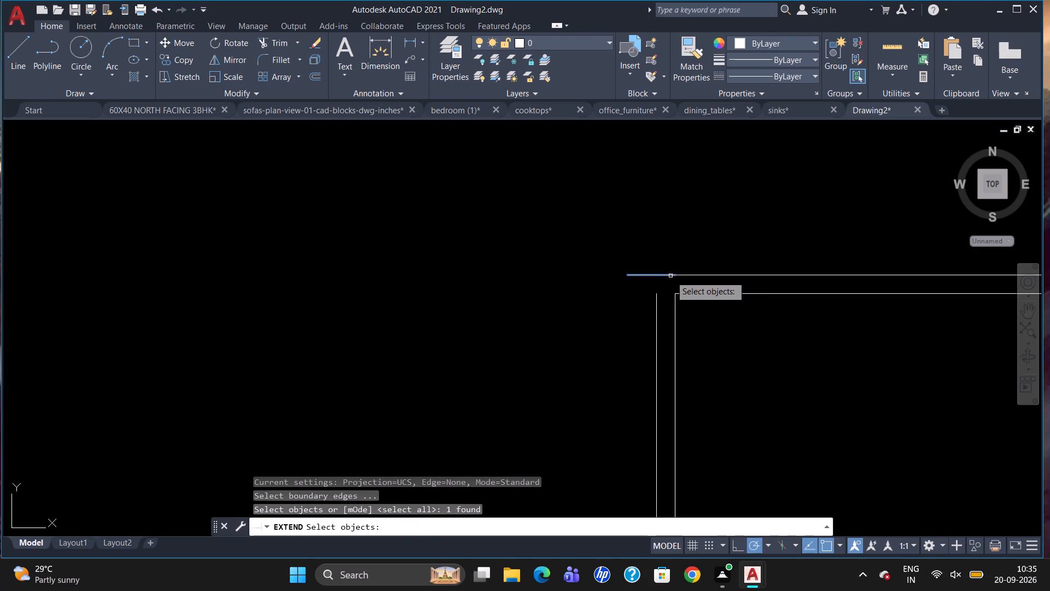
pyautogui.press('Return')
pyautogui.click(657, 307)
pyautogui.press('Escape')
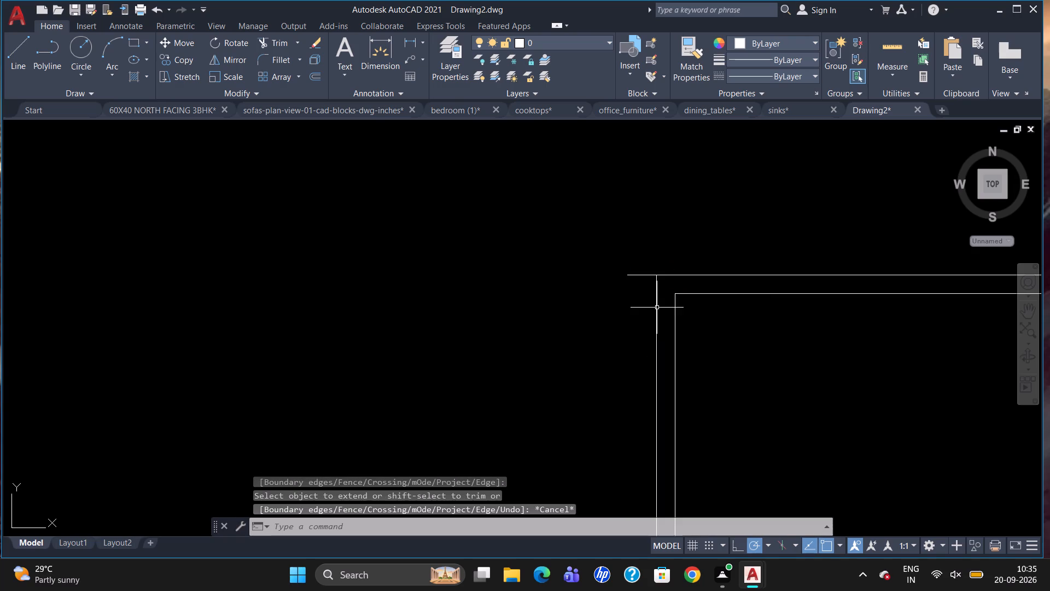
# Trim the short horizontal line's overhang beyond the outer vertical line to close the lower-right room's partition corner.
pyautogui.press('r')
pyautogui.press('BackSpace')
pyautogui.write('TR')
pyautogui.press('Return')
pyautogui.press('Return')
pyautogui.click(647, 277)
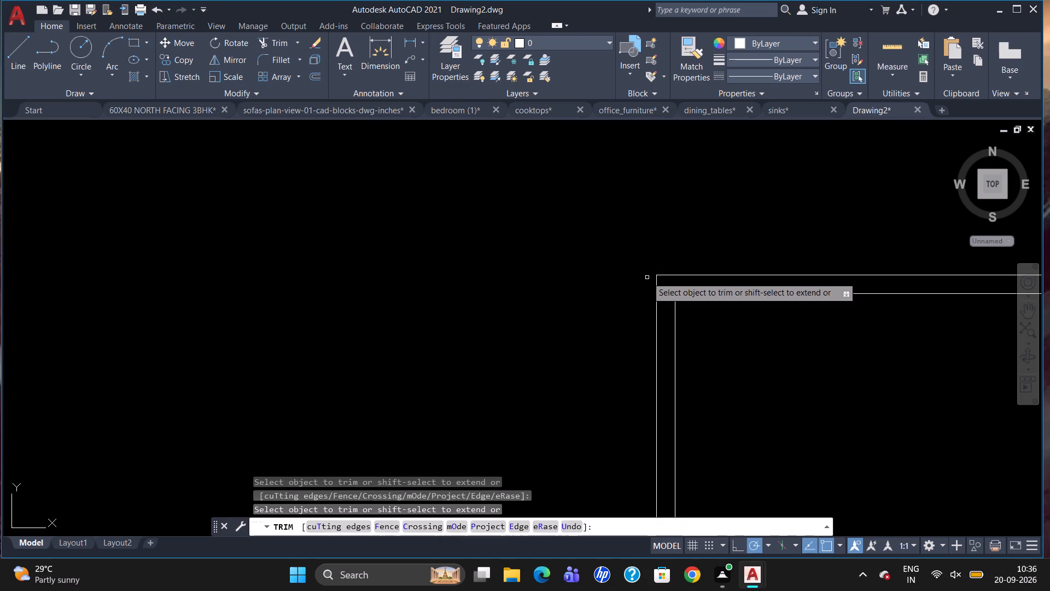
pyautogui.press('Escape')
# Draw an adjoining room starting 15' left of the lower-right room's partition on the bottom inner wall, 15' up and across to that partition.
pyautogui.scroll(-3, 670, 224)
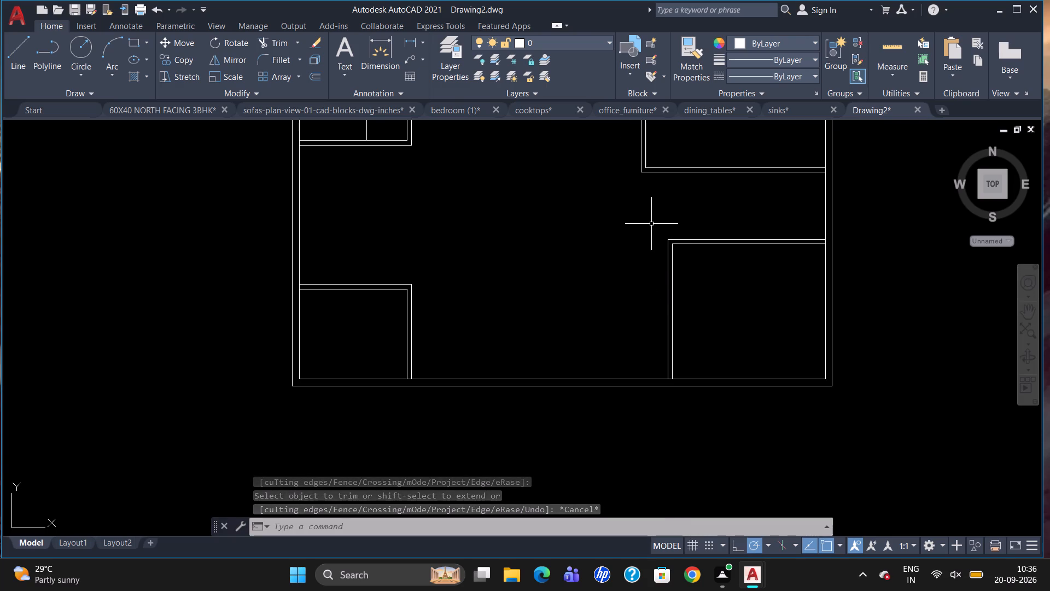
pyautogui.press('l')
pyautogui.press('Return')
pyautogui.write('TK')
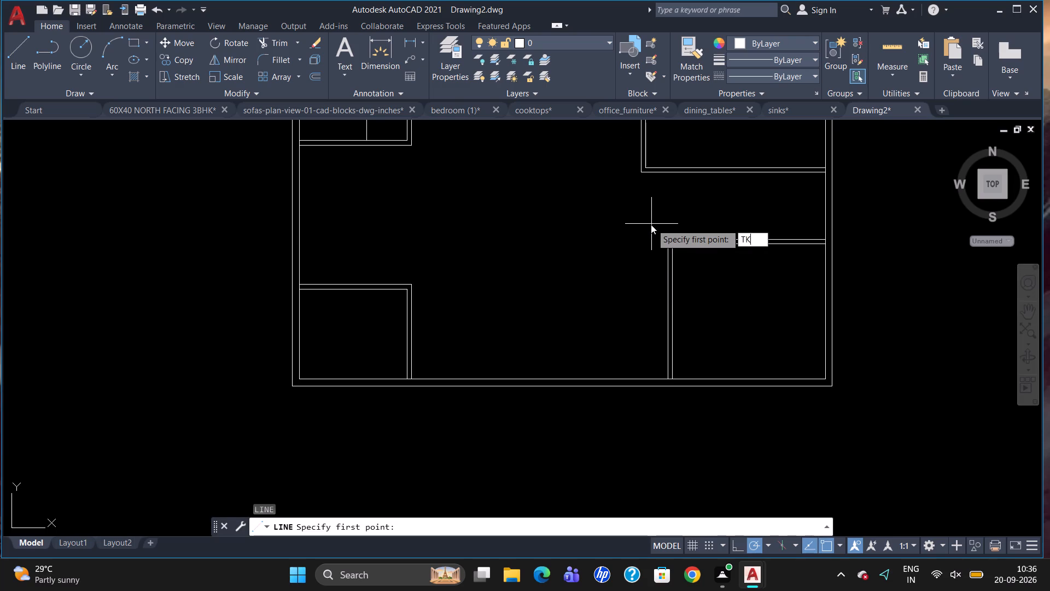
pyautogui.press('Return')
pyautogui.click(666, 374)
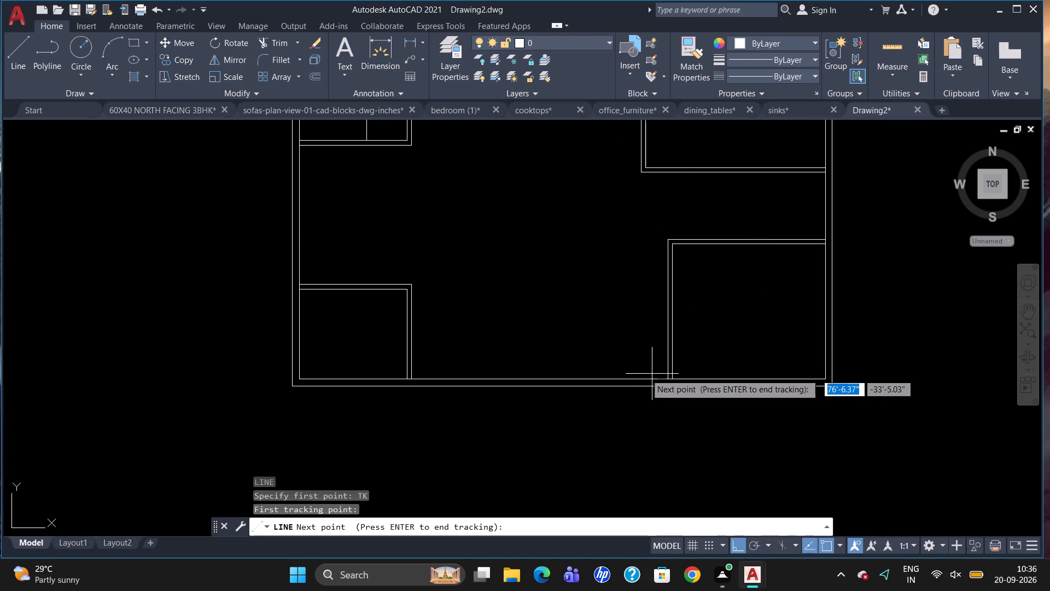
pyautogui.press('1')
pyautogui.press('5')
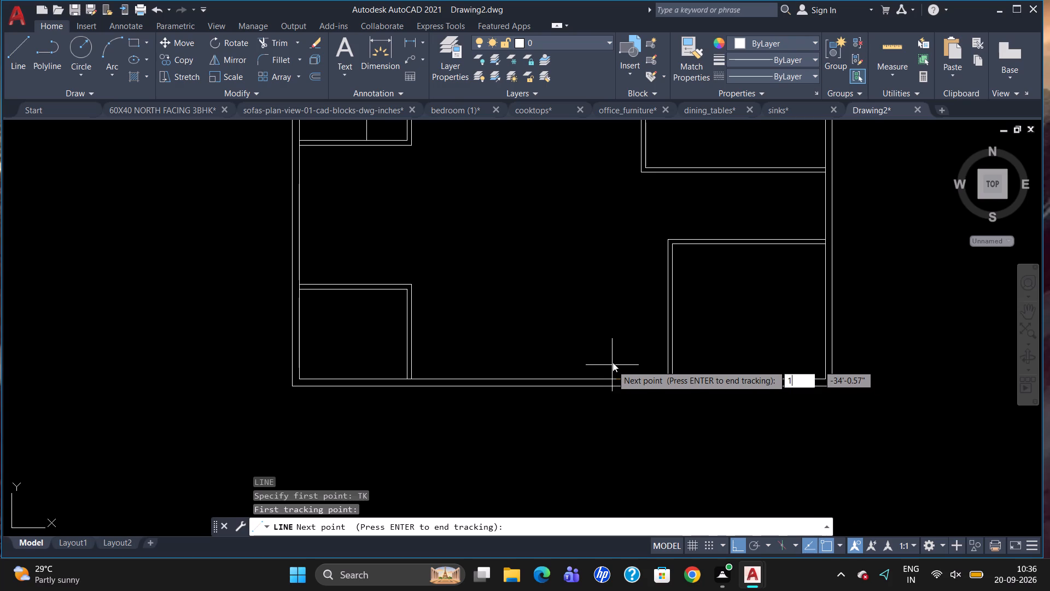
pyautogui.press("'")
pyautogui.press('Return')
pyautogui.press('Return')
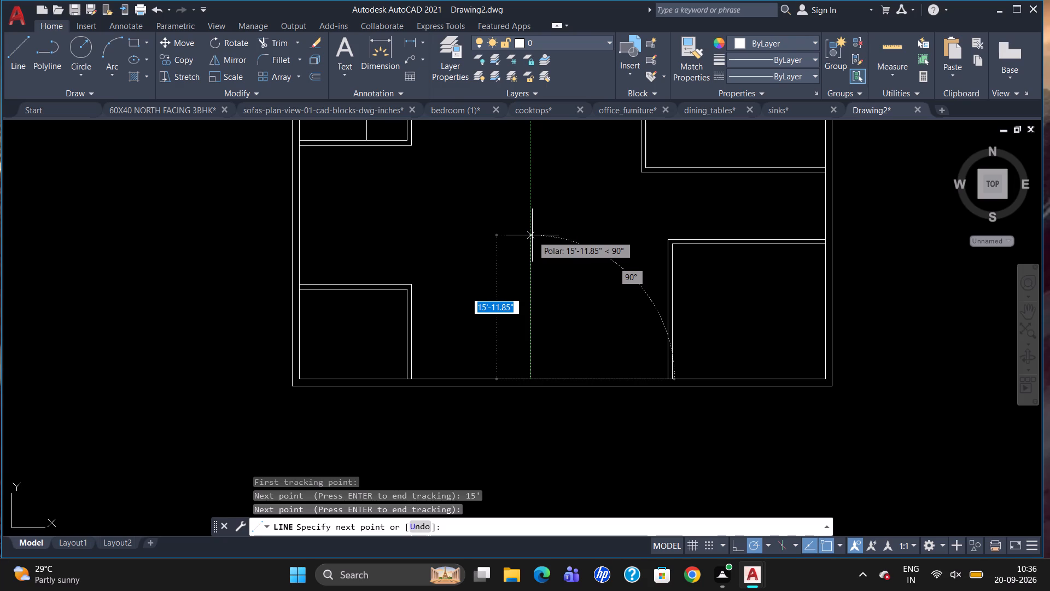
pyautogui.write("15'")
pyautogui.press('Return')
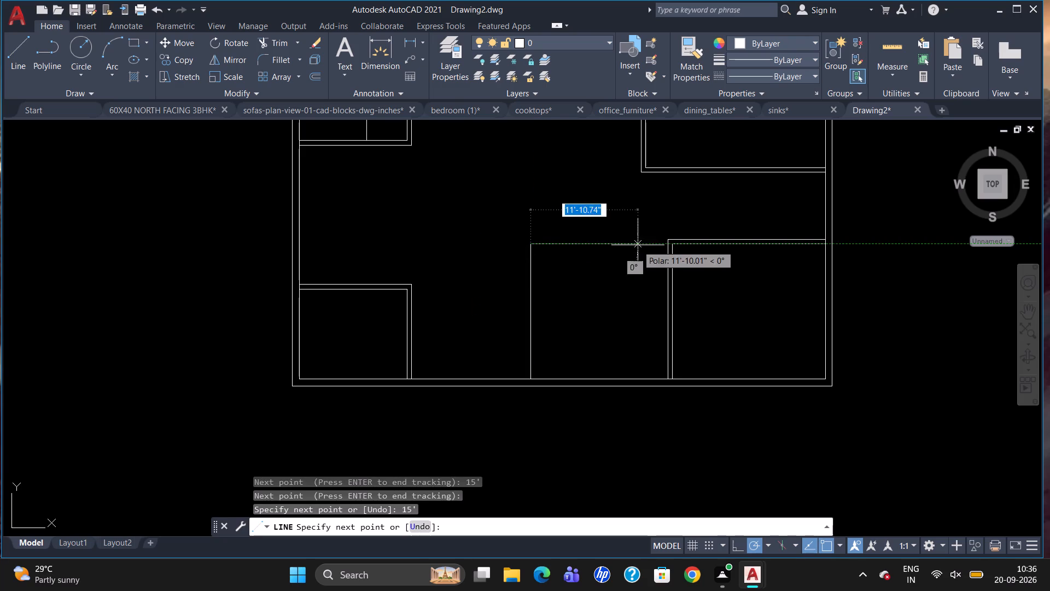
pyautogui.scroll(2, 668, 239)
pyautogui.click(668, 250)
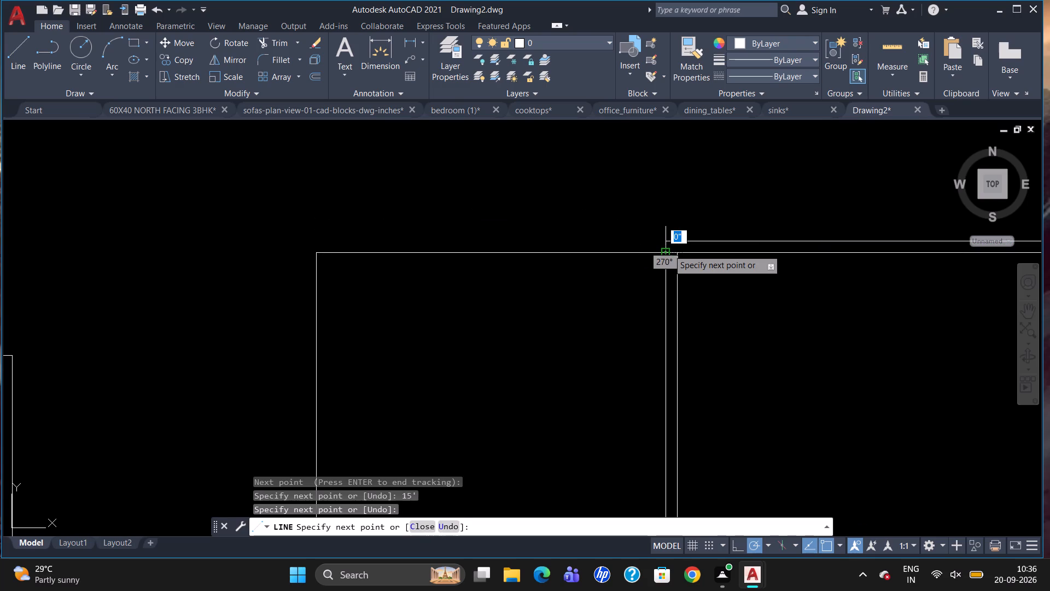
pyautogui.press('Escape')
# Offset the adjoining 15' by 15' room's top and left lines 6" outward to form its partitions.
pyautogui.press('o')
pyautogui.press('Return')
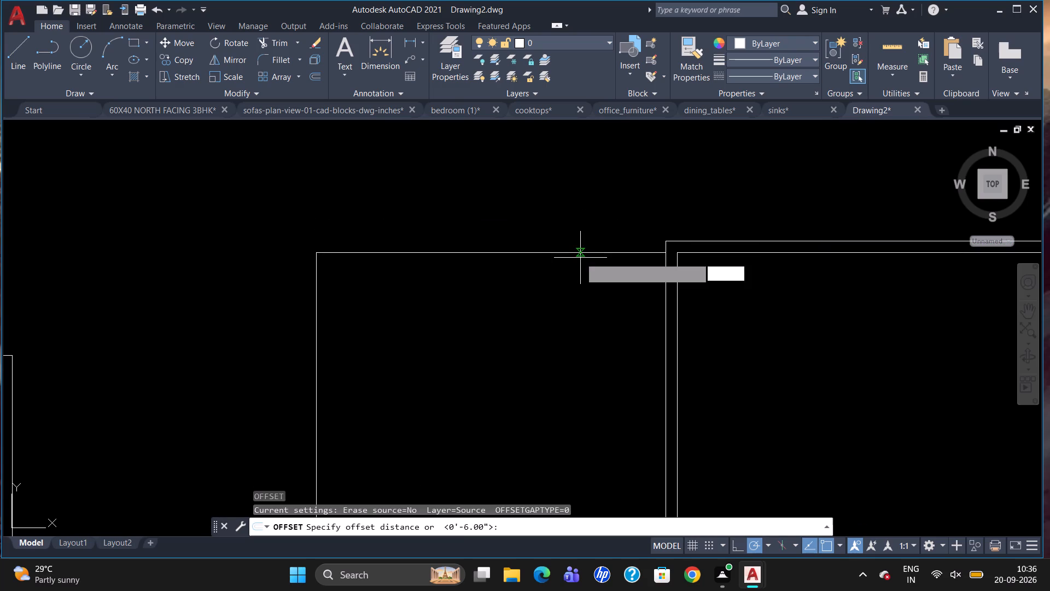
pyautogui.press('6')
pyautogui.press('Return')
pyautogui.click(583, 252)
pyautogui.click(598, 223)
pyautogui.scroll(-2, 598, 227)
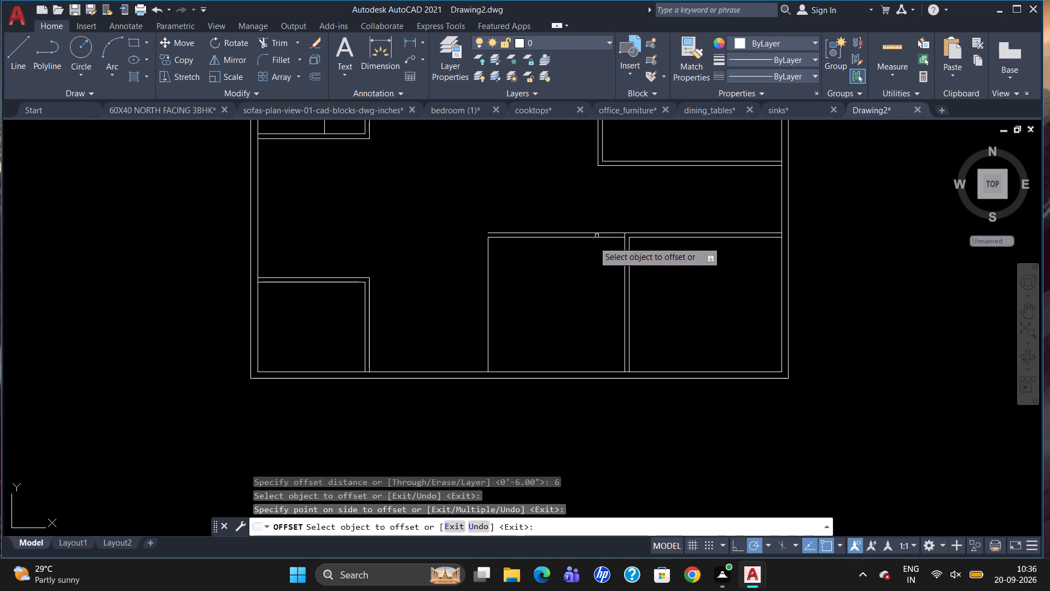
pyautogui.moveTo(489, 326); pyautogui.dragTo(482, 332)
pyautogui.click(464, 342)
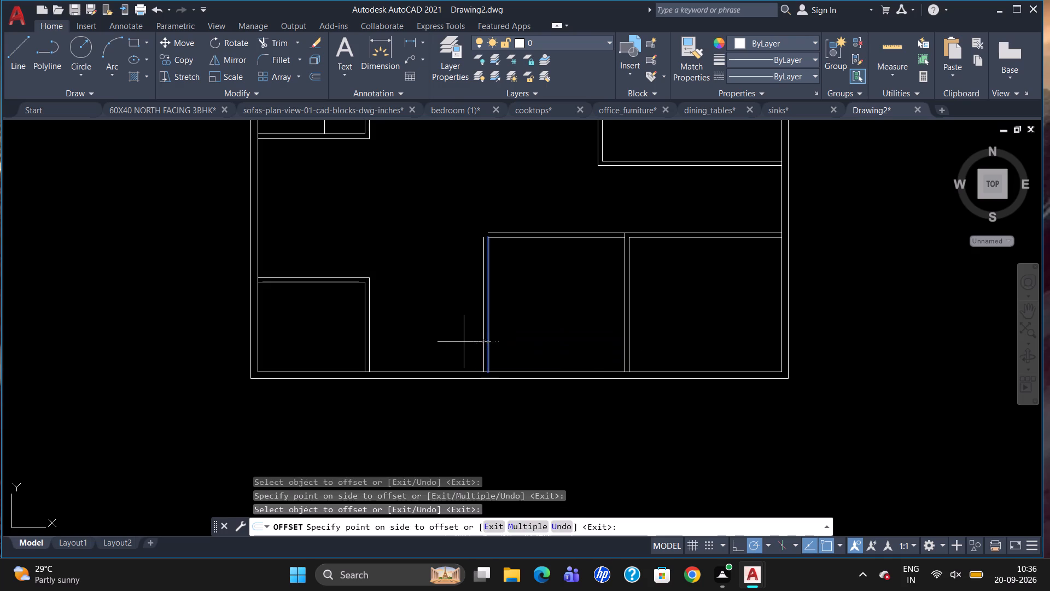
pyautogui.press('Escape')
# Draw a short vertical line from the upper end of the adjoining room's outer left line up past the level of its outer top line.
pyautogui.scroll(2, 453, 206)
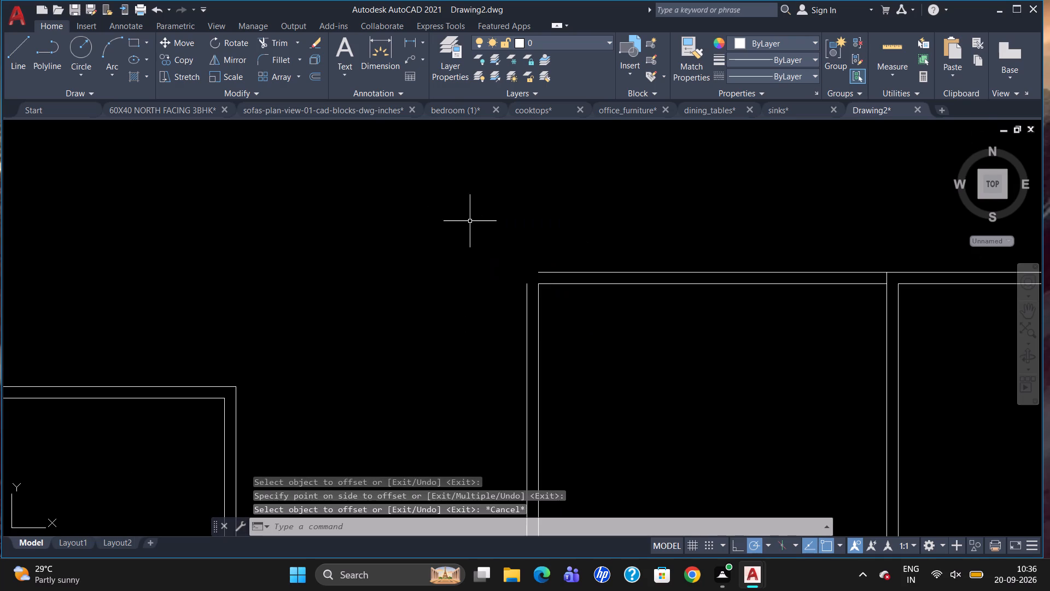
pyautogui.press('l')
pyautogui.press('Return')
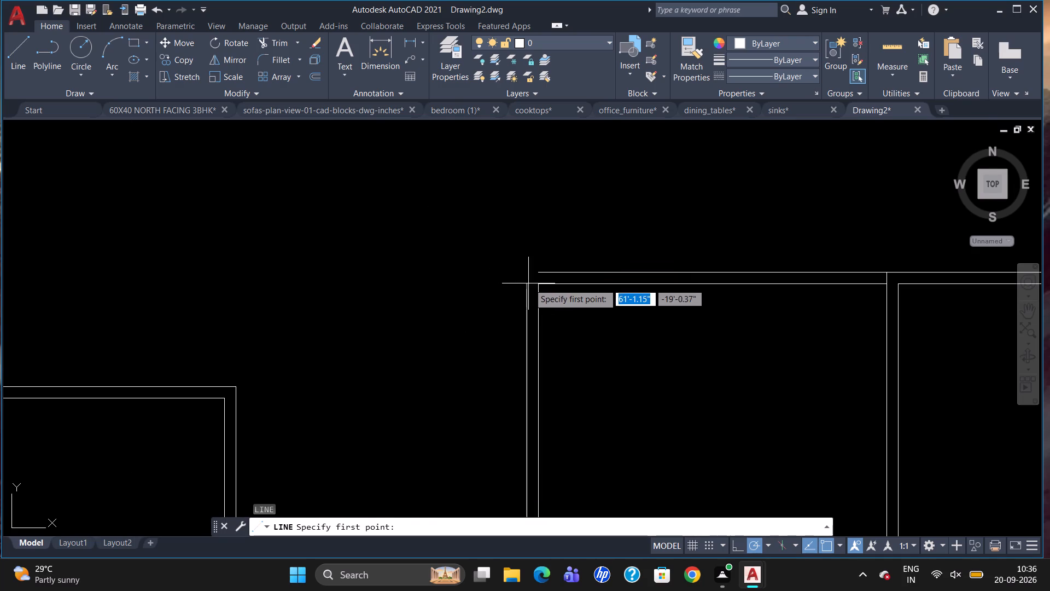
pyautogui.moveTo(529, 283); pyautogui.dragTo(525, 275)
pyautogui.click(523, 233)
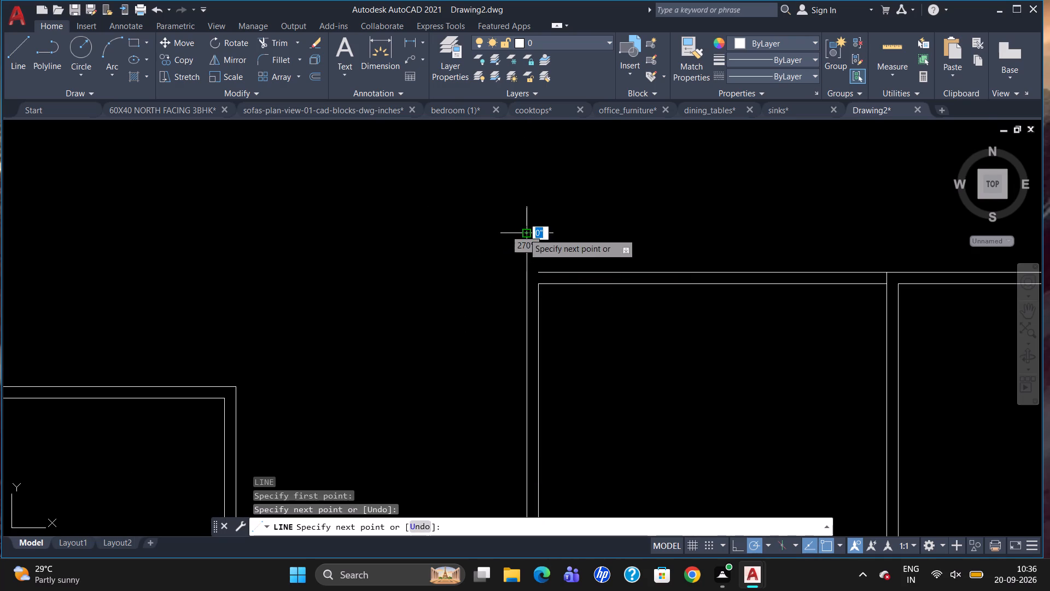
pyautogui.press('Escape')
pyautogui.press('w')
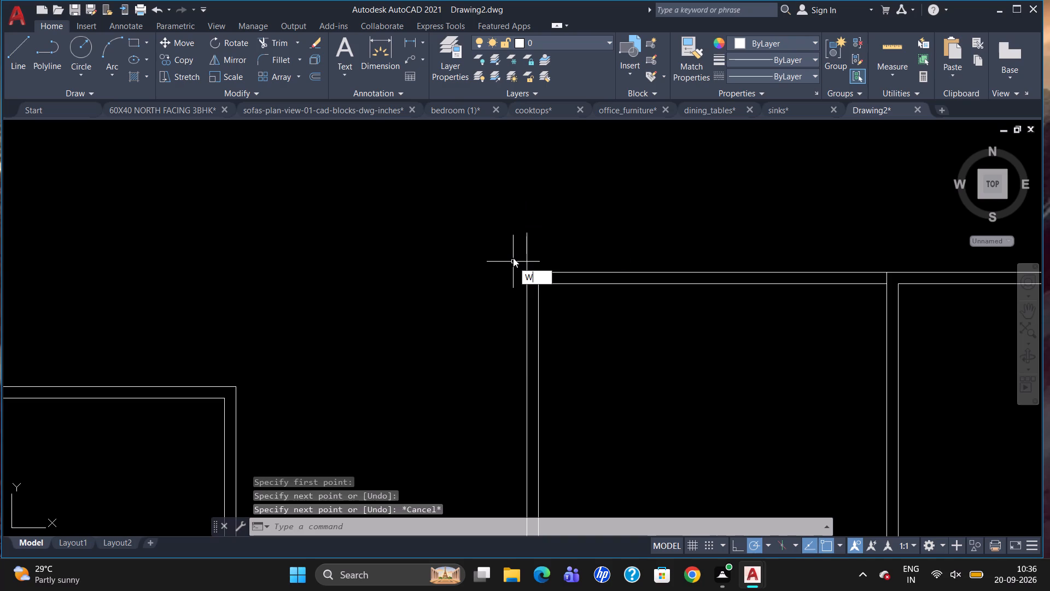
# Extend the 15' by 15' room's outer top line to the short vertical line at its outer corner.
pyautogui.press('BackSpace')
pyautogui.press('e')
pyautogui.press('x')
pyautogui.press('Return')
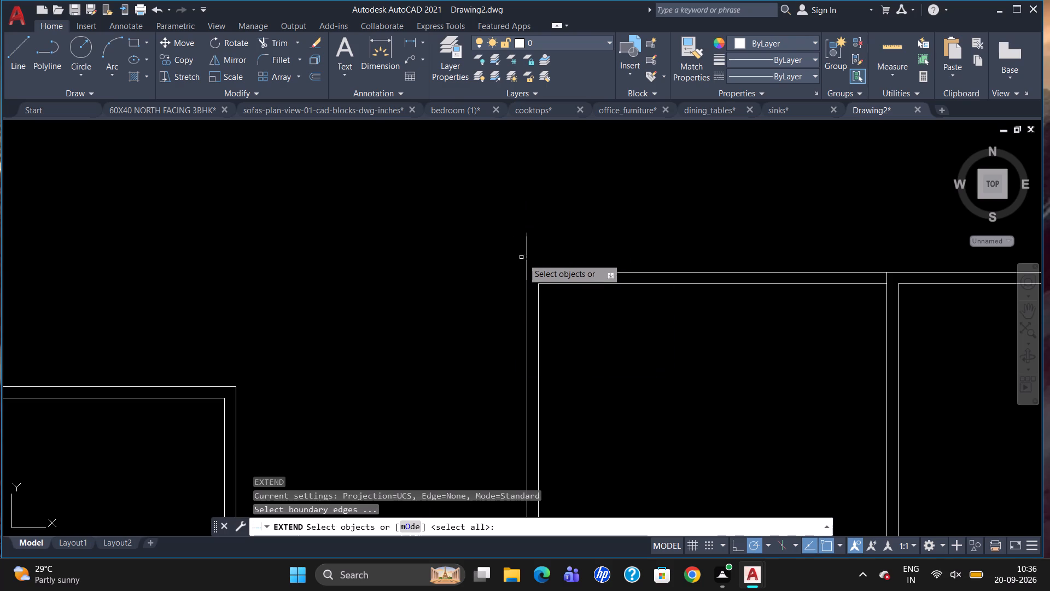
pyautogui.click(526, 260)
pyautogui.press('Return')
pyautogui.click(547, 272)
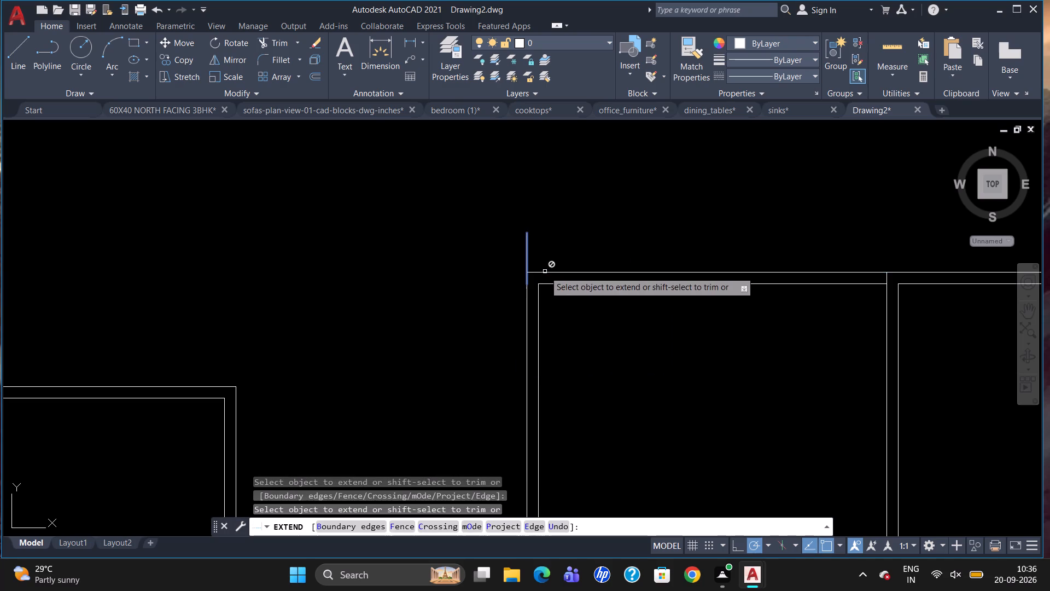
# Trim the short vertical line's overhang above the outer top line to close the 15' by 15' room's partition corner.
pyautogui.press('Escape')
pyautogui.write('TR')
pyautogui.press('Return')
pyautogui.press('Return')
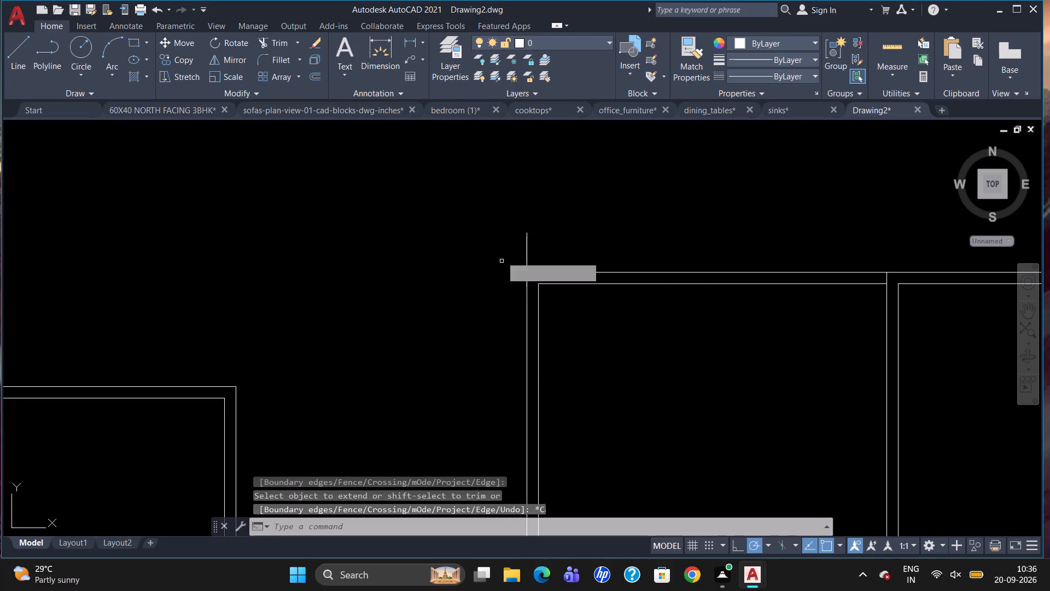
pyautogui.click(524, 249)
pyautogui.click(526, 251)
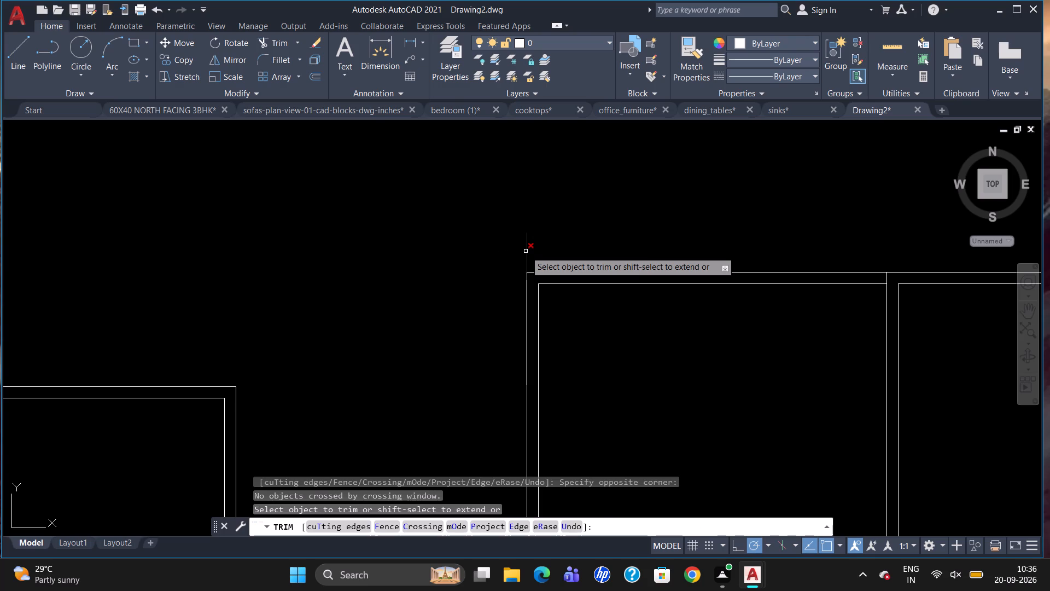
pyautogui.press('Escape')
pyautogui.scroll(-1, 552, 257)
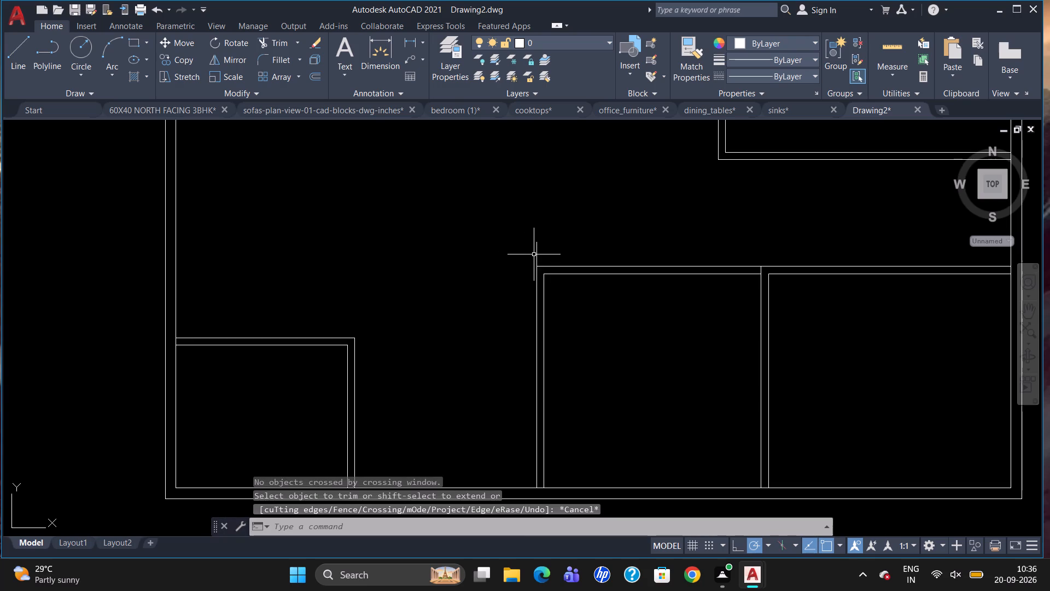
pyautogui.click(538, 252)
pyautogui.press('Escape')
pyautogui.write('TR')
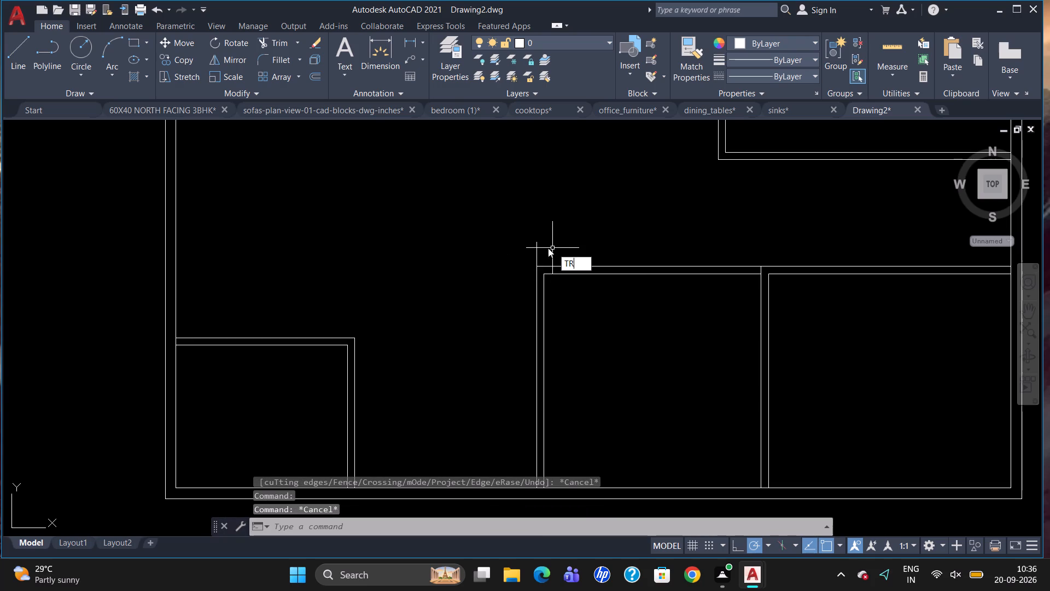
pyautogui.press('Return')
pyautogui.press('Return')
pyautogui.click(538, 256)
pyautogui.press('Escape')
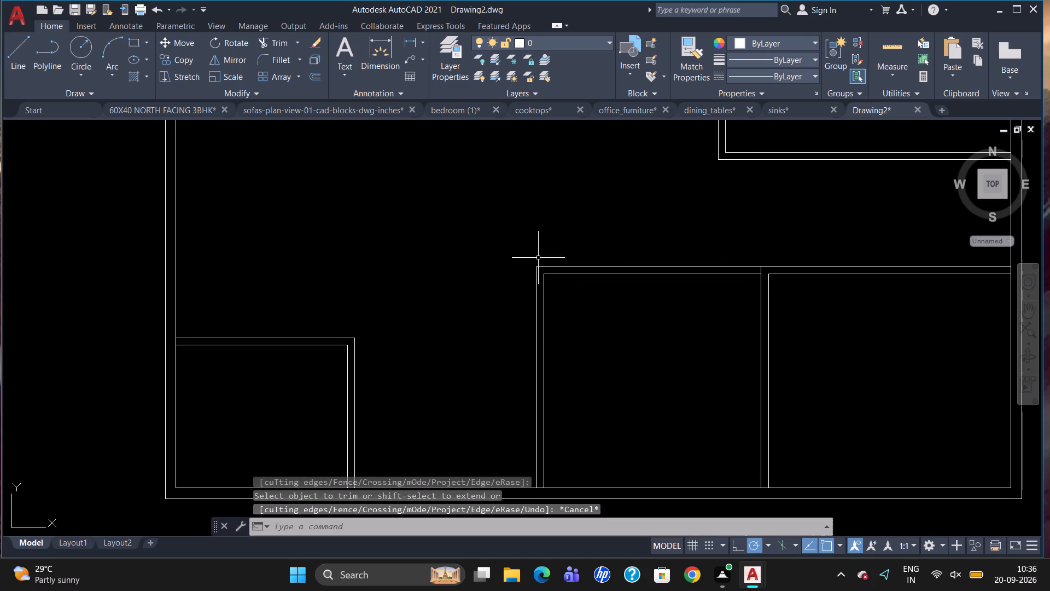
# Measure the gap along the bottom inner wall between the lower-left room's outer partition line and the 15' by 15' room's outer partition line.
pyautogui.scroll(-3, 553, 277)
pyautogui.scroll(1, 523, 255)
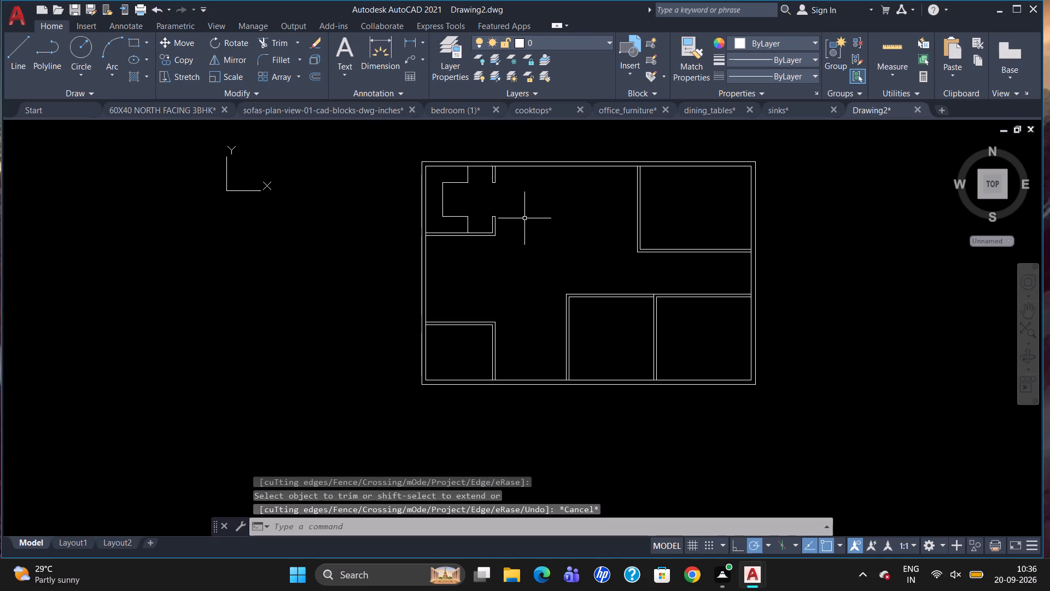
pyautogui.scroll(1, 536, 162)
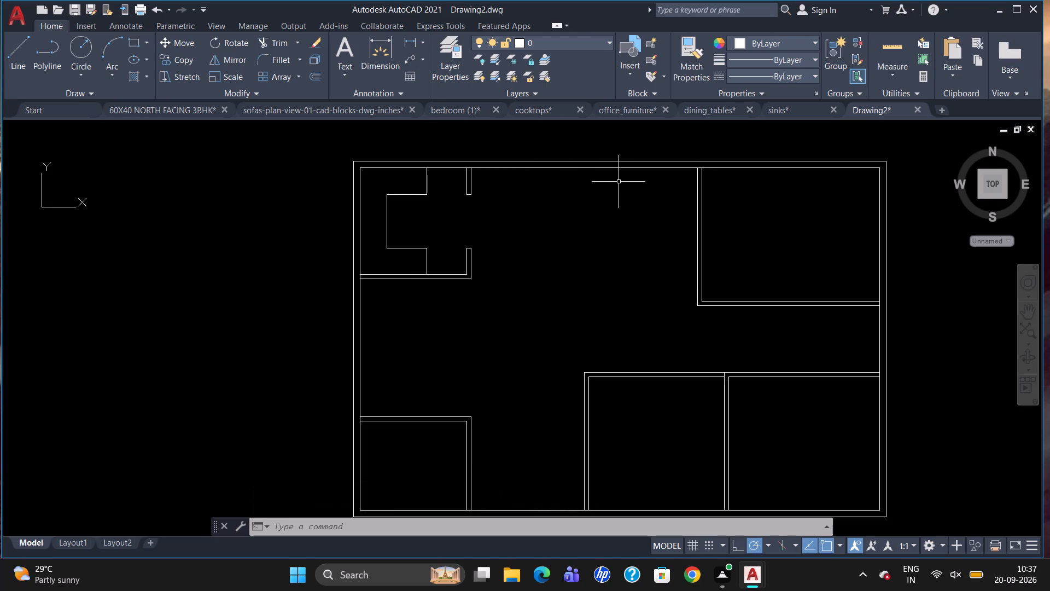
pyautogui.scroll(-1, 621, 184)
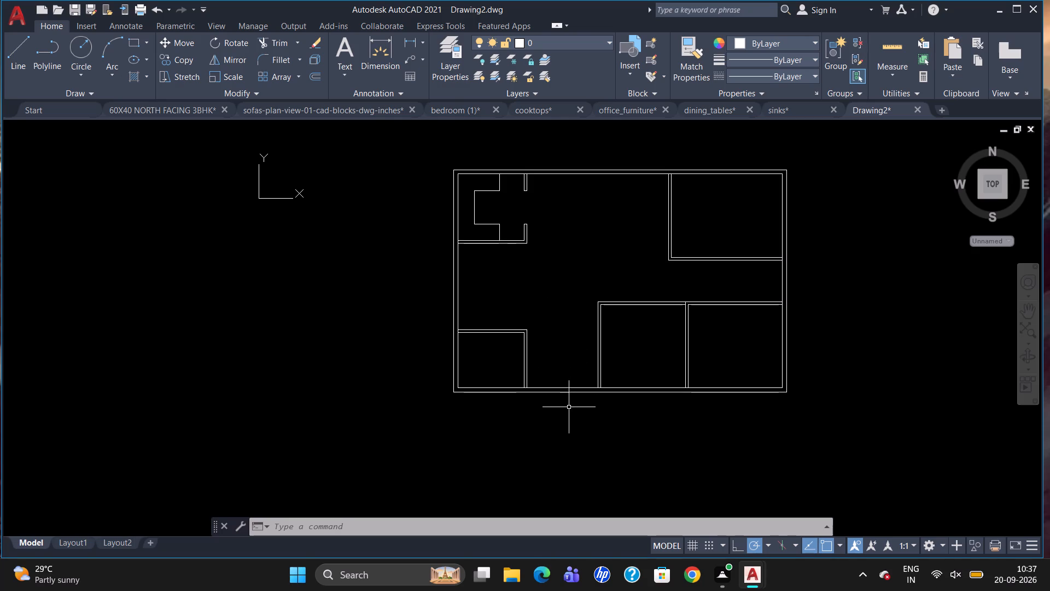
pyautogui.scroll(2, 568, 405)
pyautogui.press('d')
pyautogui.press('l')
pyautogui.press('i')
pyautogui.press('Return')
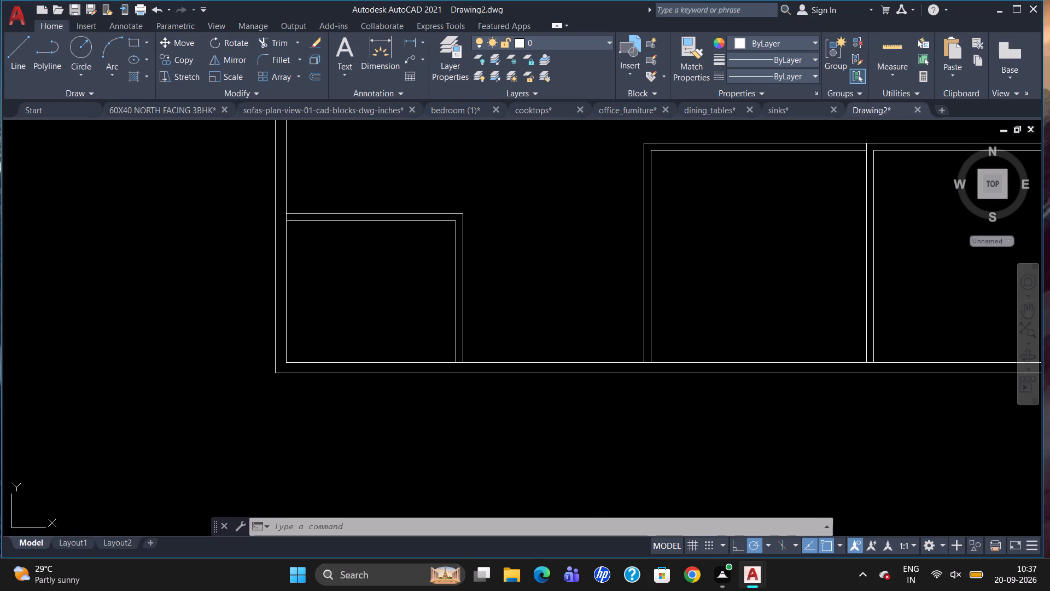
pyautogui.moveTo(464, 363); pyautogui.dragTo(470, 365)
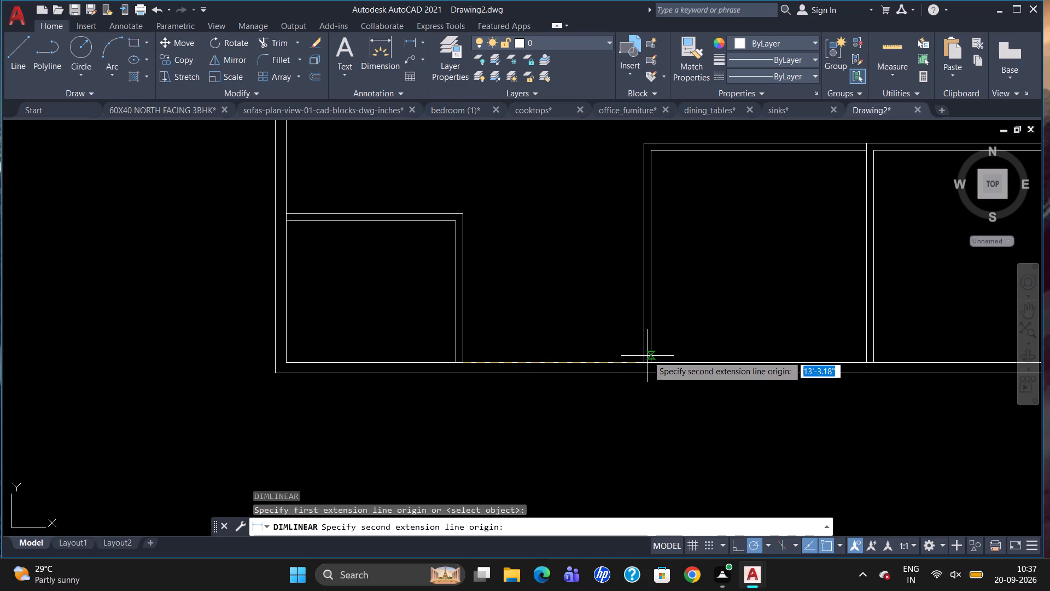
pyautogui.click(639, 360)
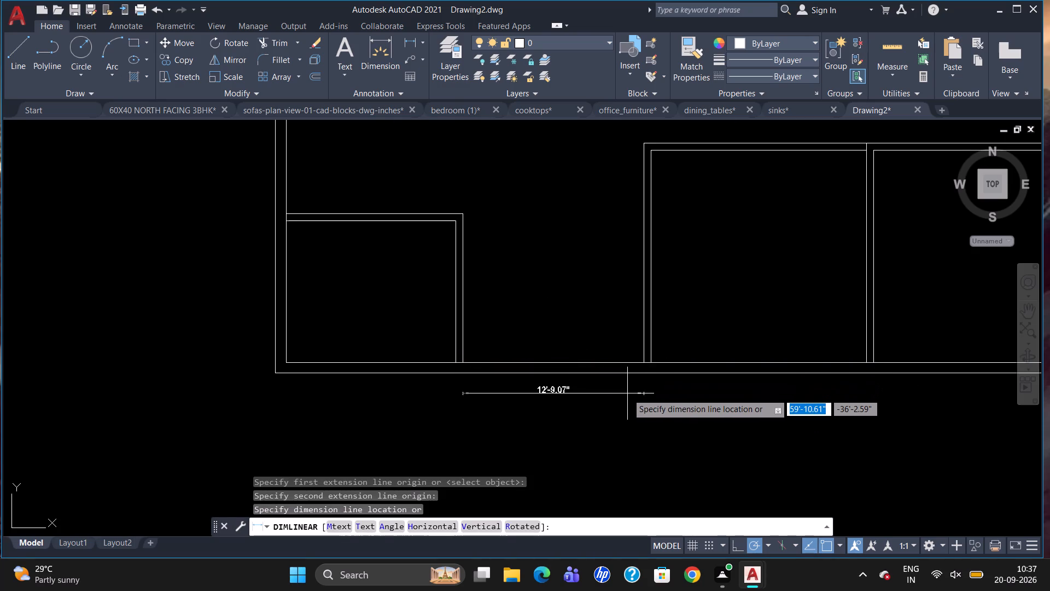
pyautogui.press('Delete')
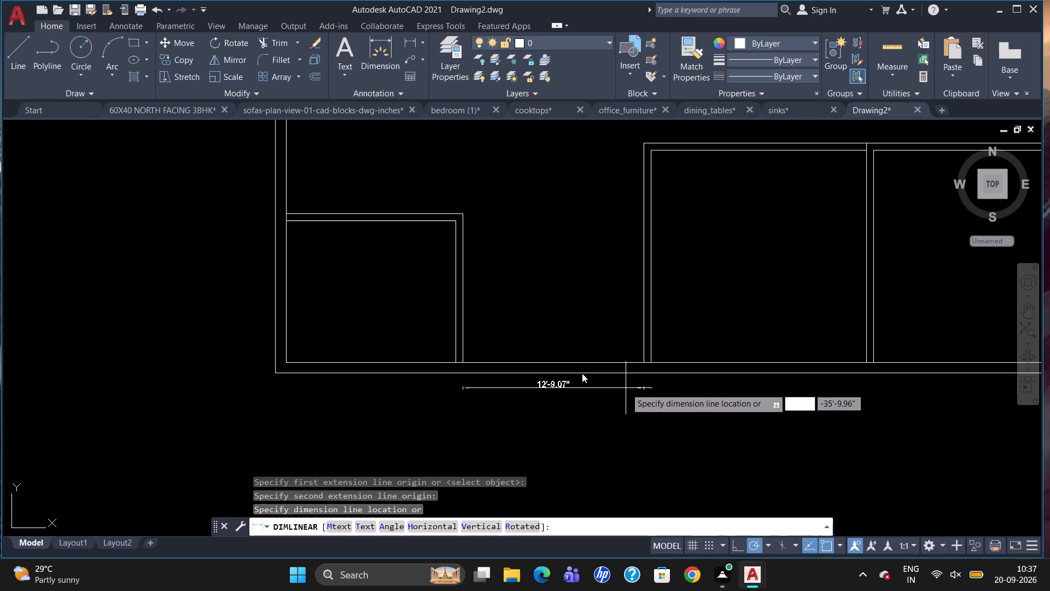
pyautogui.press('Escape')
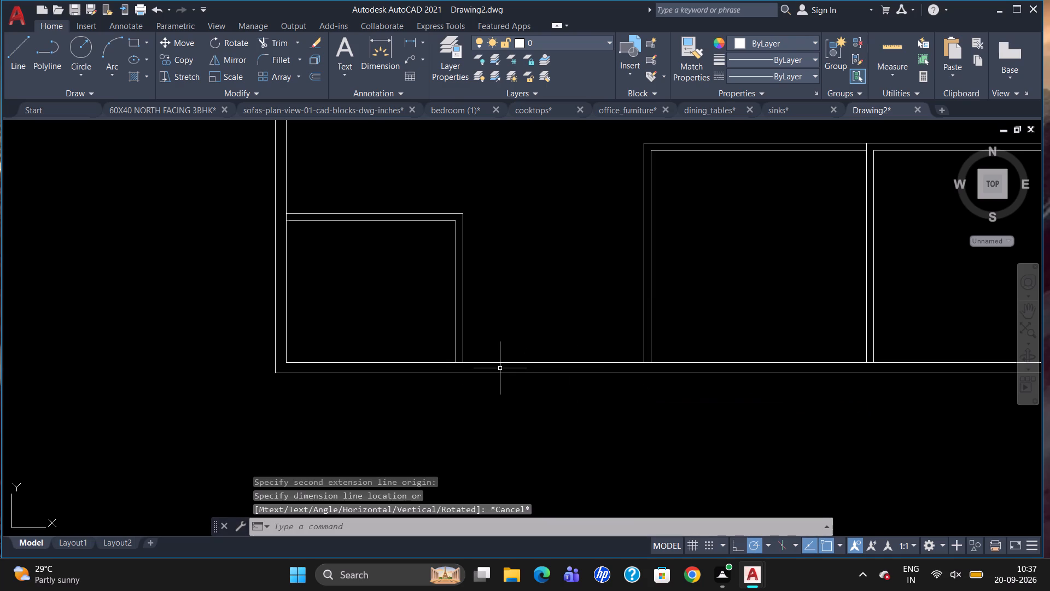
pyautogui.write('DLI')
pyautogui.press('Return')
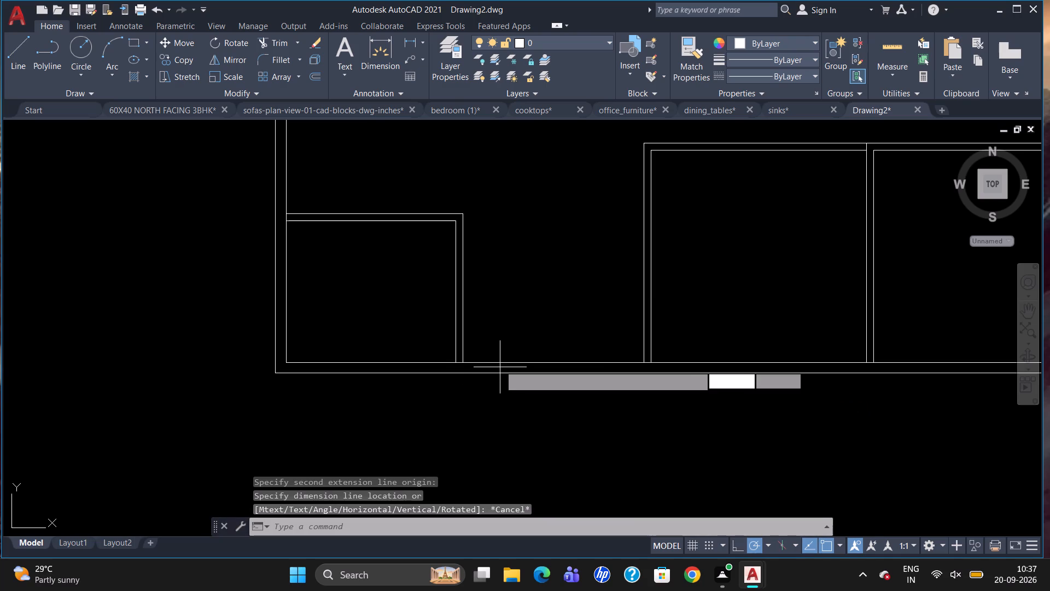
pyautogui.click(466, 363)
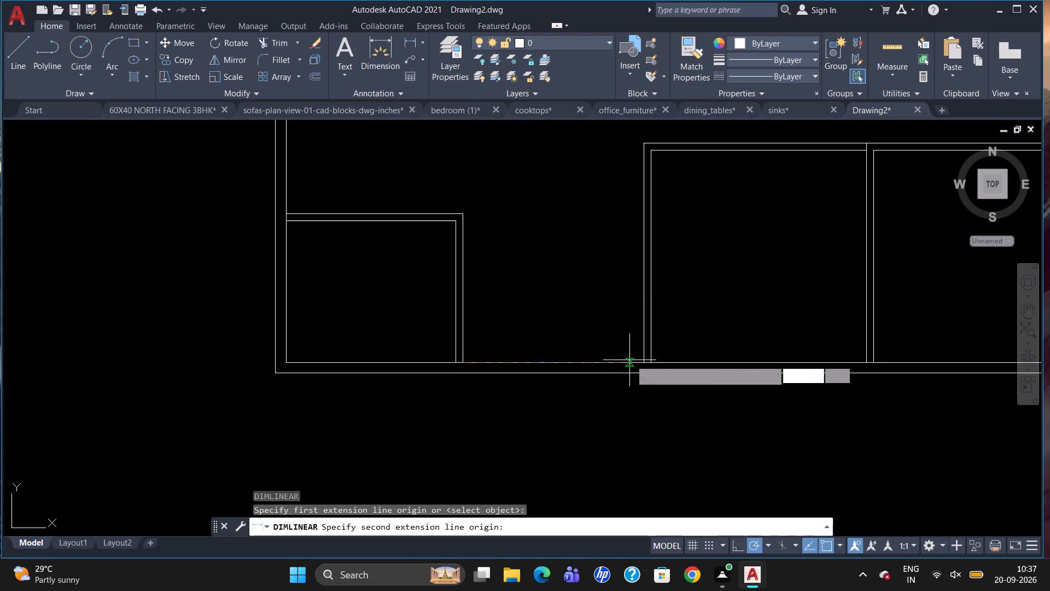
pyautogui.click(643, 360)
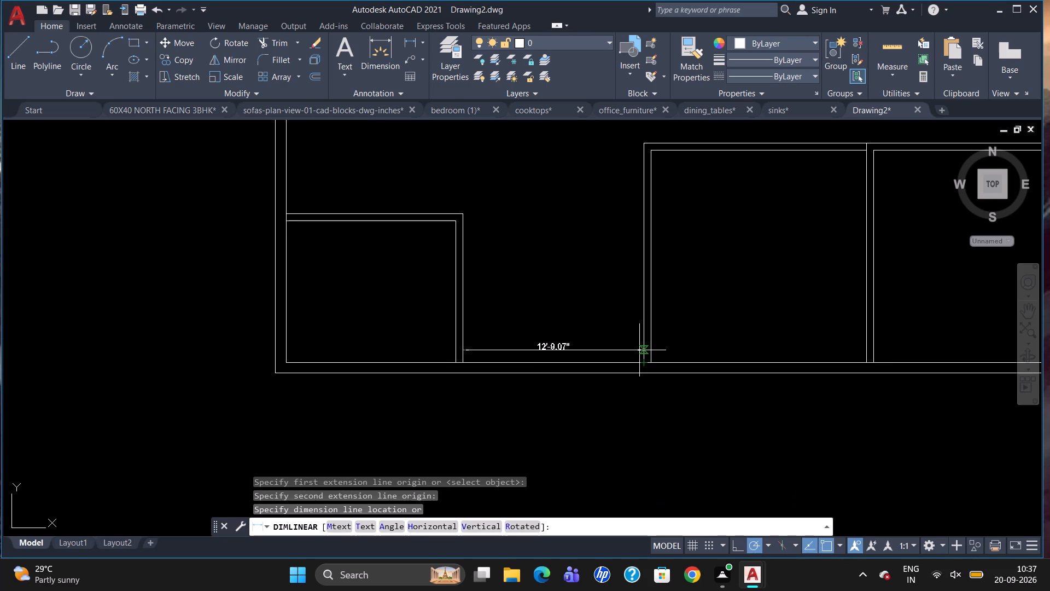
pyautogui.press('Escape')
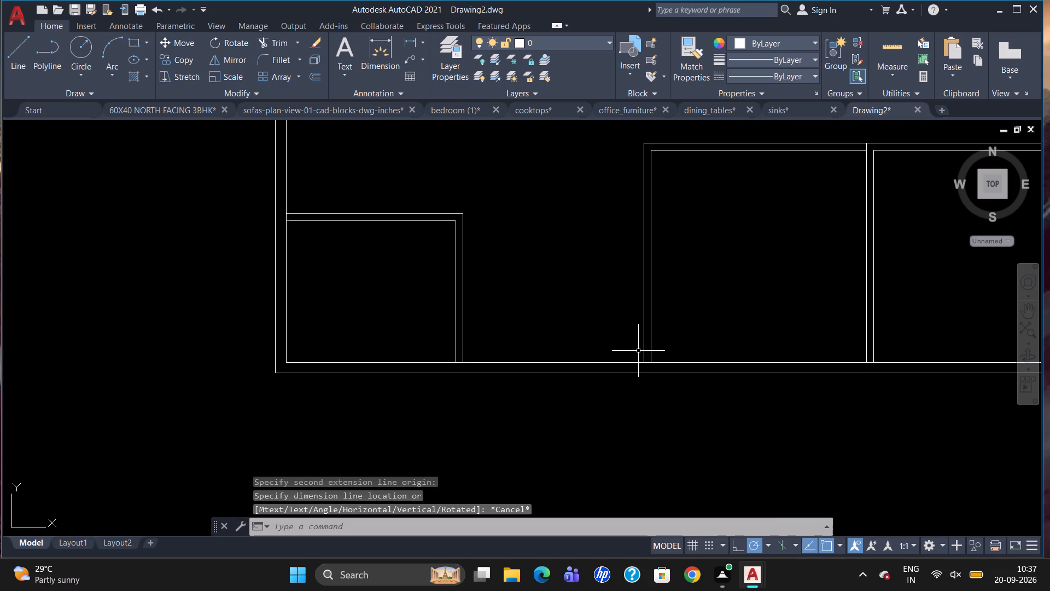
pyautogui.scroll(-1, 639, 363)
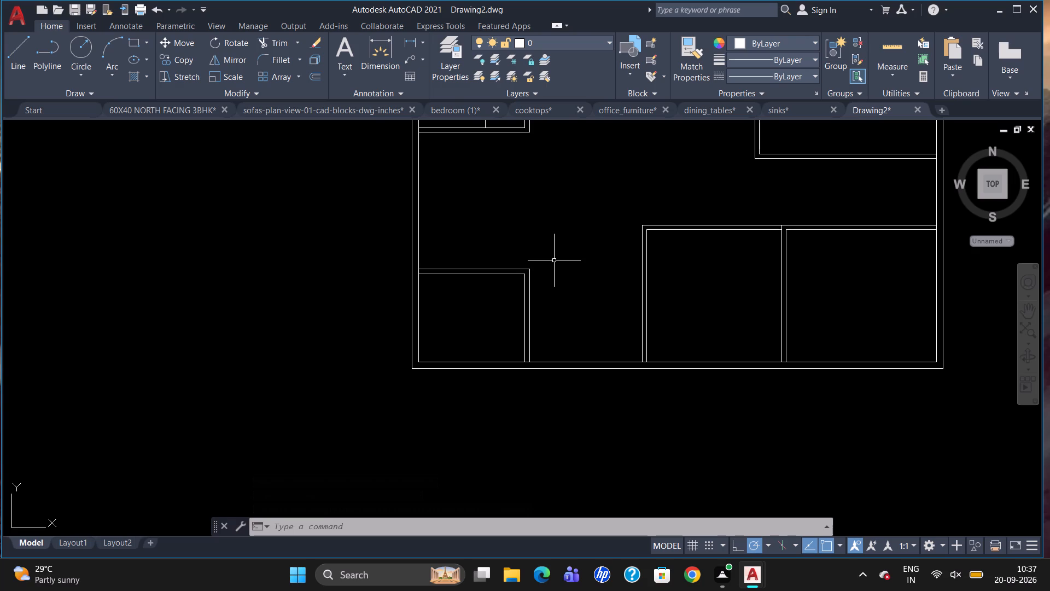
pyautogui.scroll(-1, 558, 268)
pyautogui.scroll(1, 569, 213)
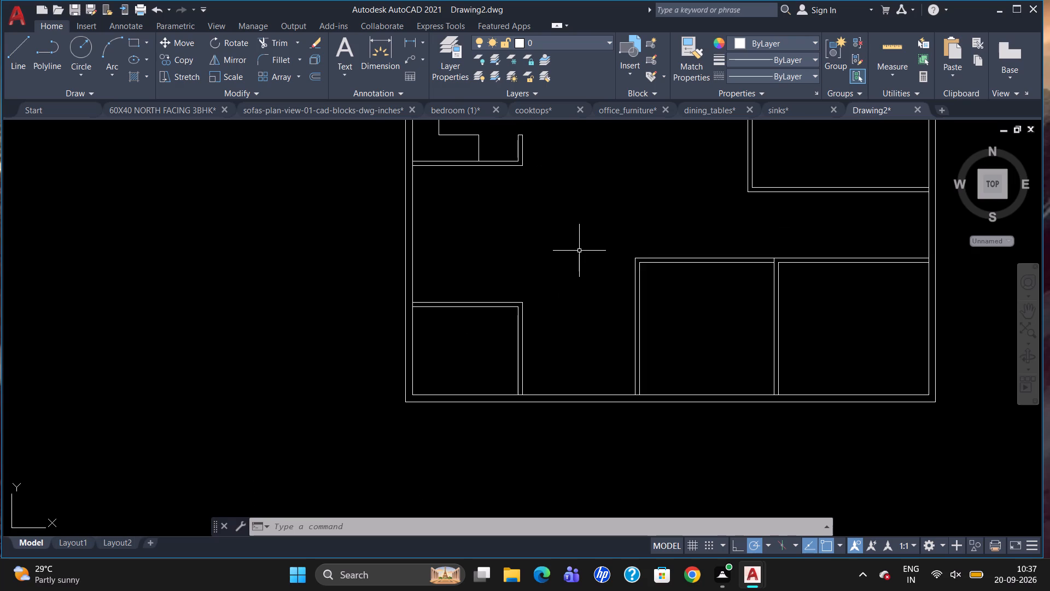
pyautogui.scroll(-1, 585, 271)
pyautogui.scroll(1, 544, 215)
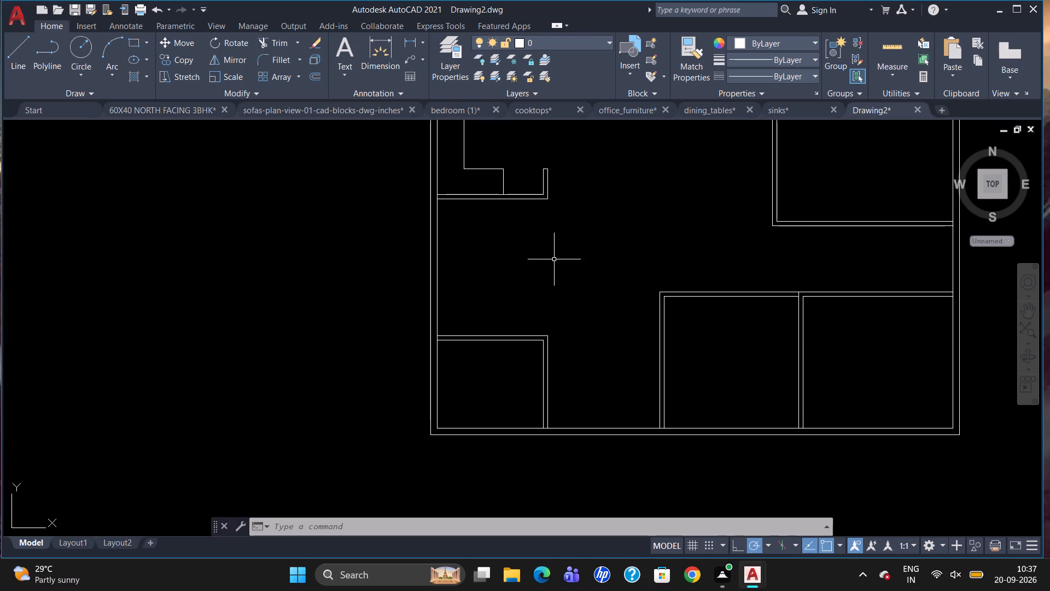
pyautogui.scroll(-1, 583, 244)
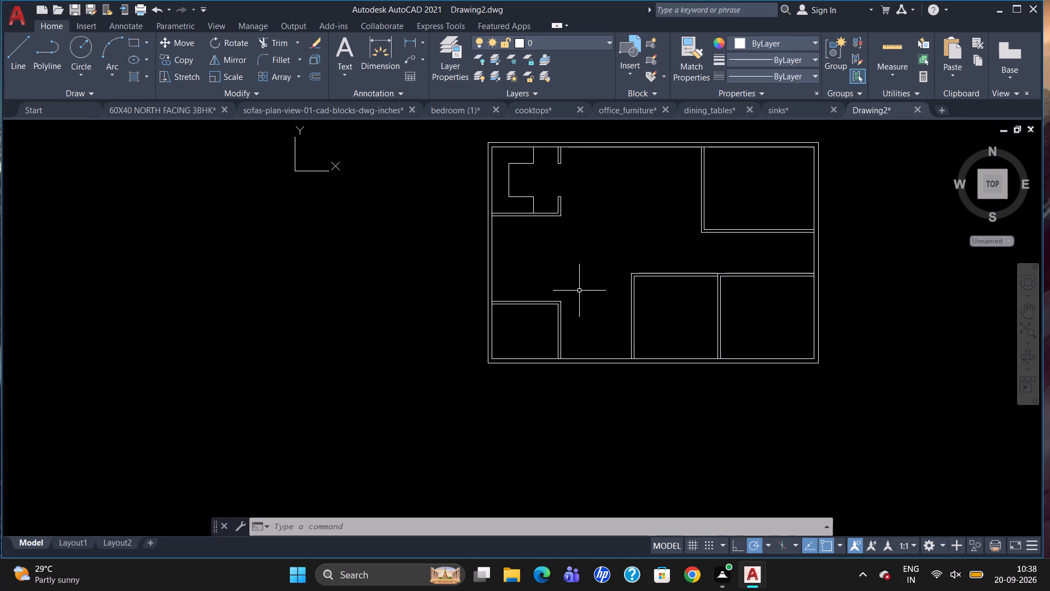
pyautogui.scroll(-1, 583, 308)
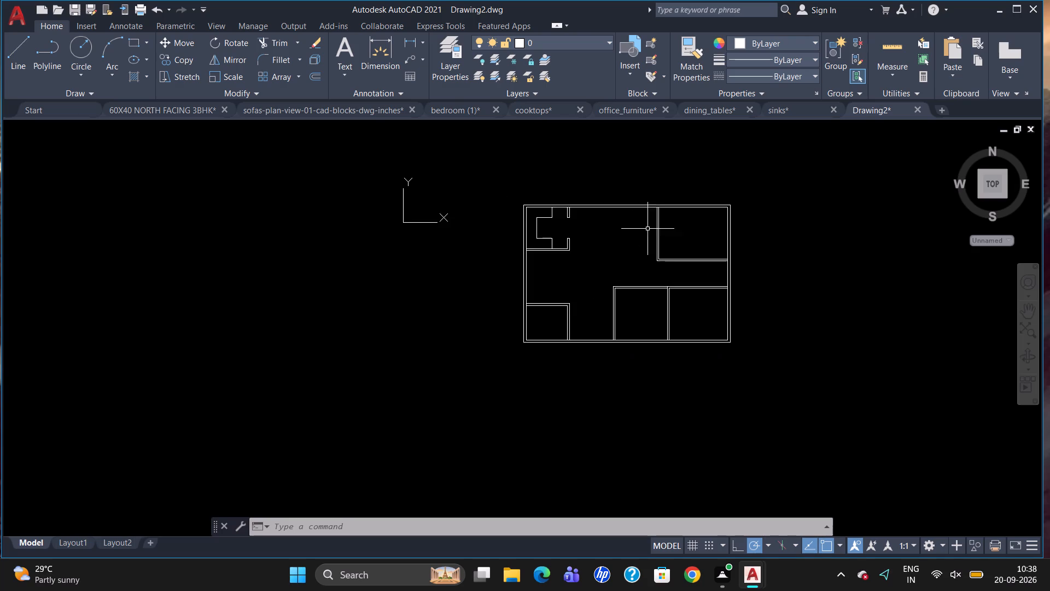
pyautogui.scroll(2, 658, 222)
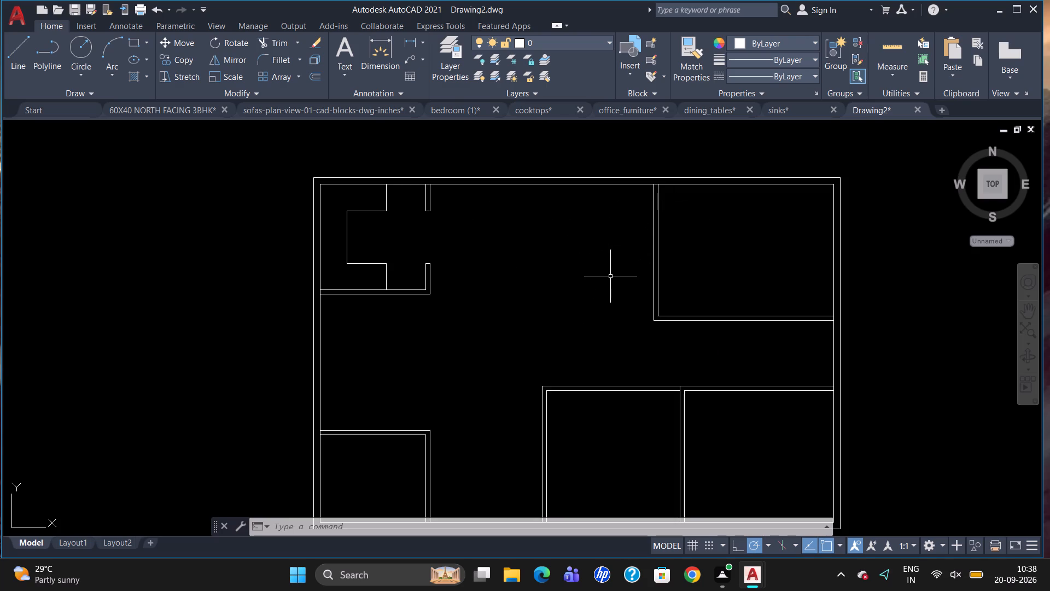
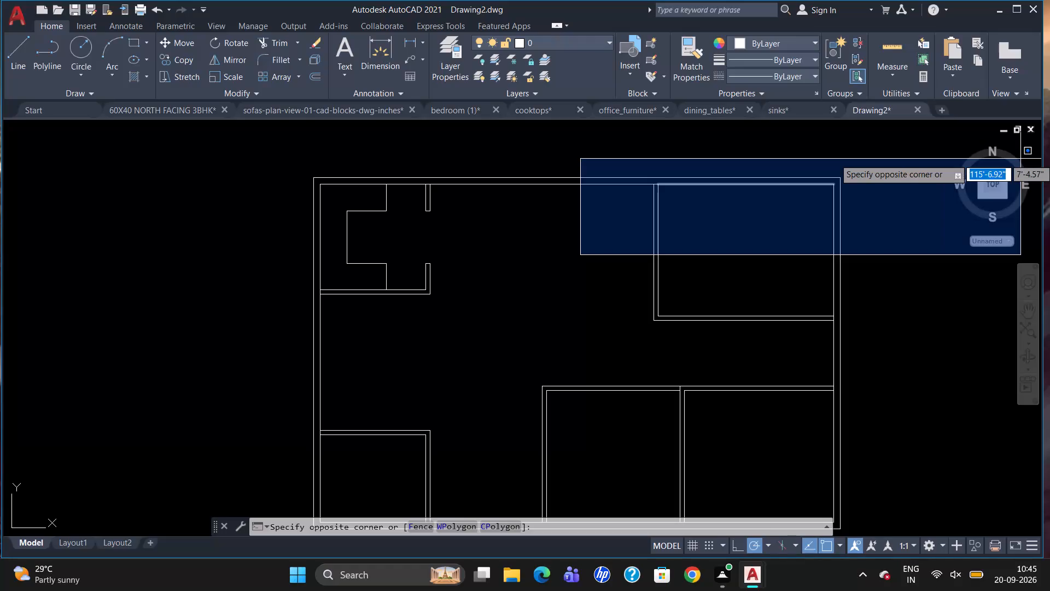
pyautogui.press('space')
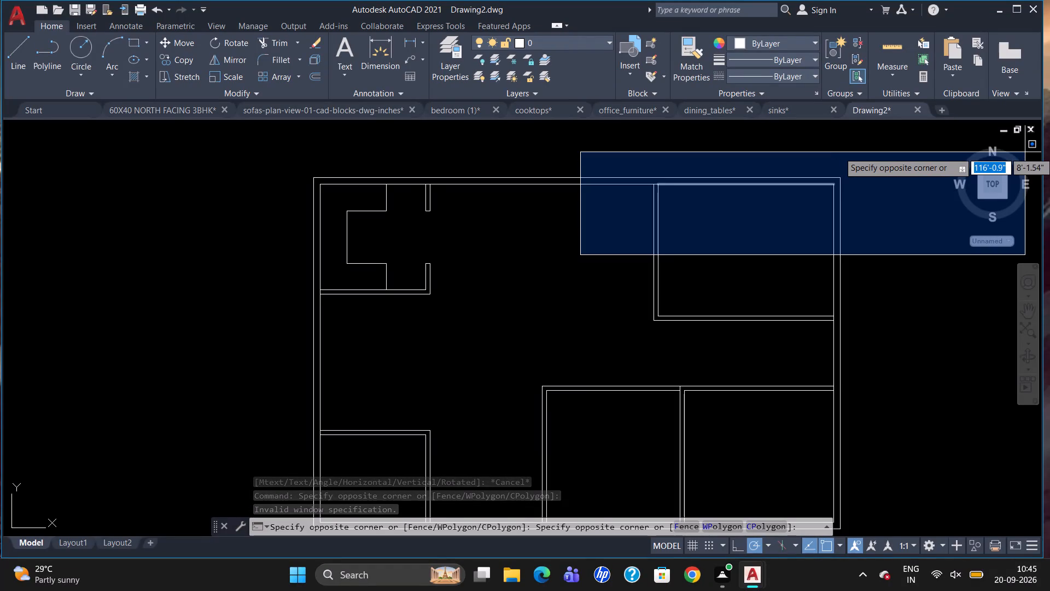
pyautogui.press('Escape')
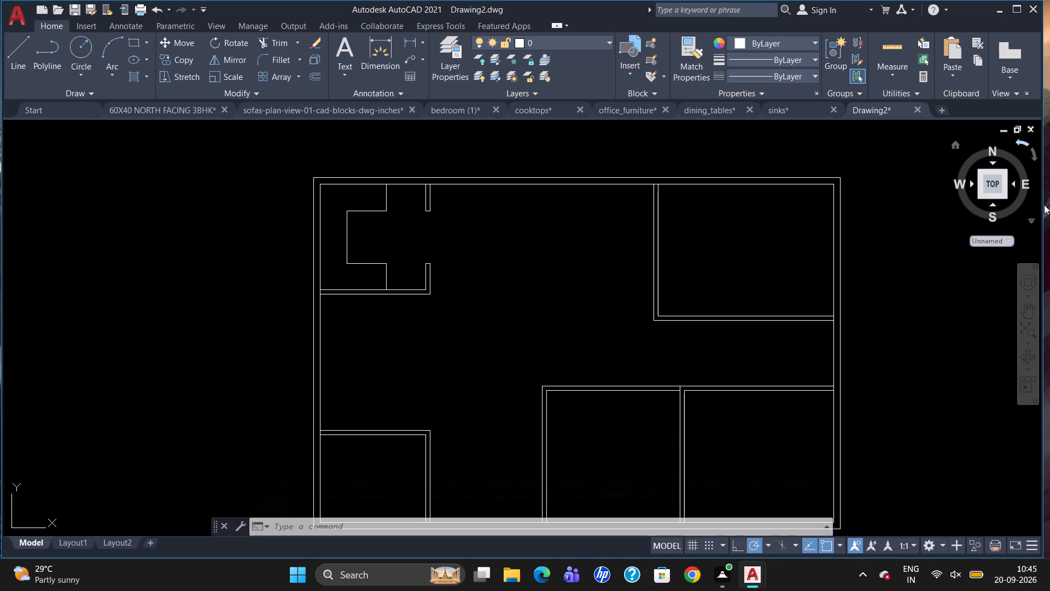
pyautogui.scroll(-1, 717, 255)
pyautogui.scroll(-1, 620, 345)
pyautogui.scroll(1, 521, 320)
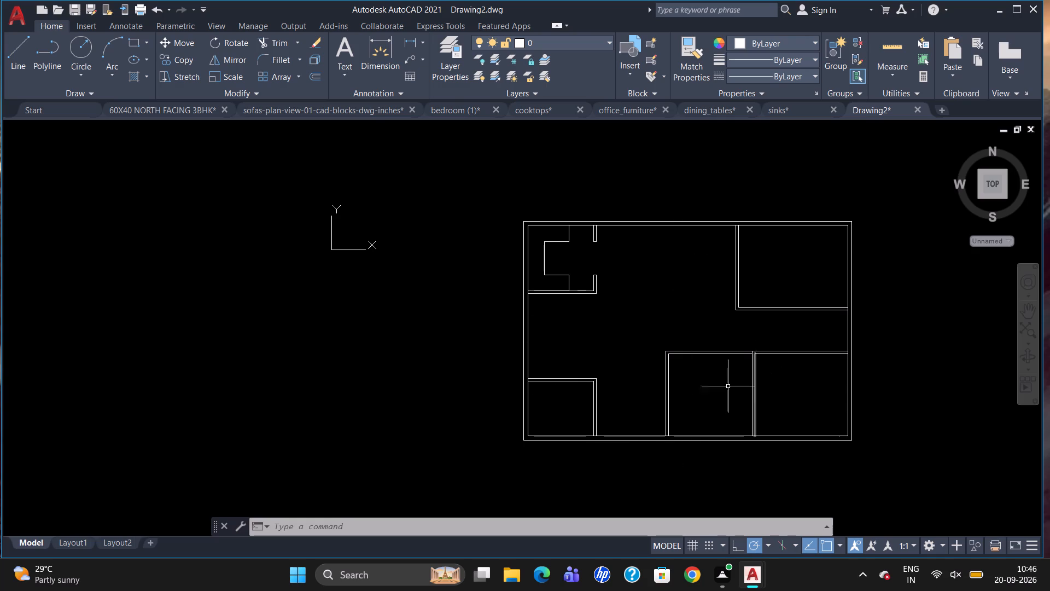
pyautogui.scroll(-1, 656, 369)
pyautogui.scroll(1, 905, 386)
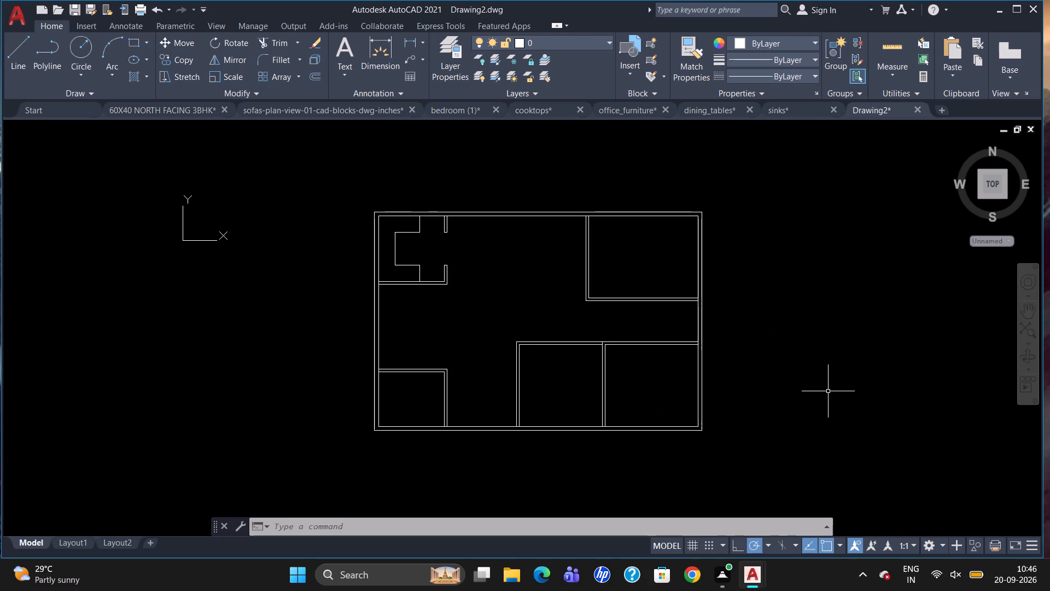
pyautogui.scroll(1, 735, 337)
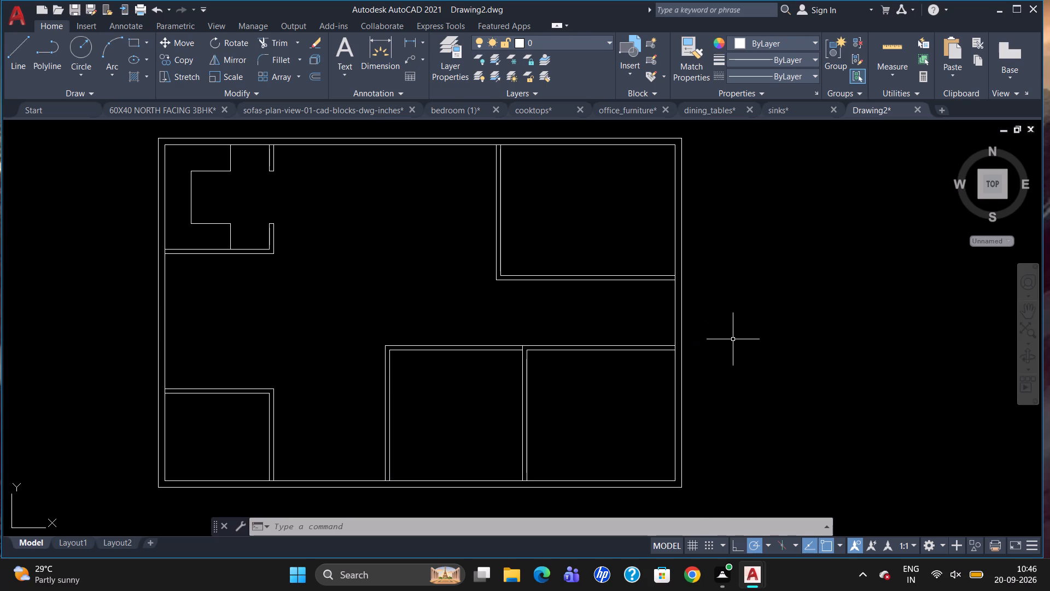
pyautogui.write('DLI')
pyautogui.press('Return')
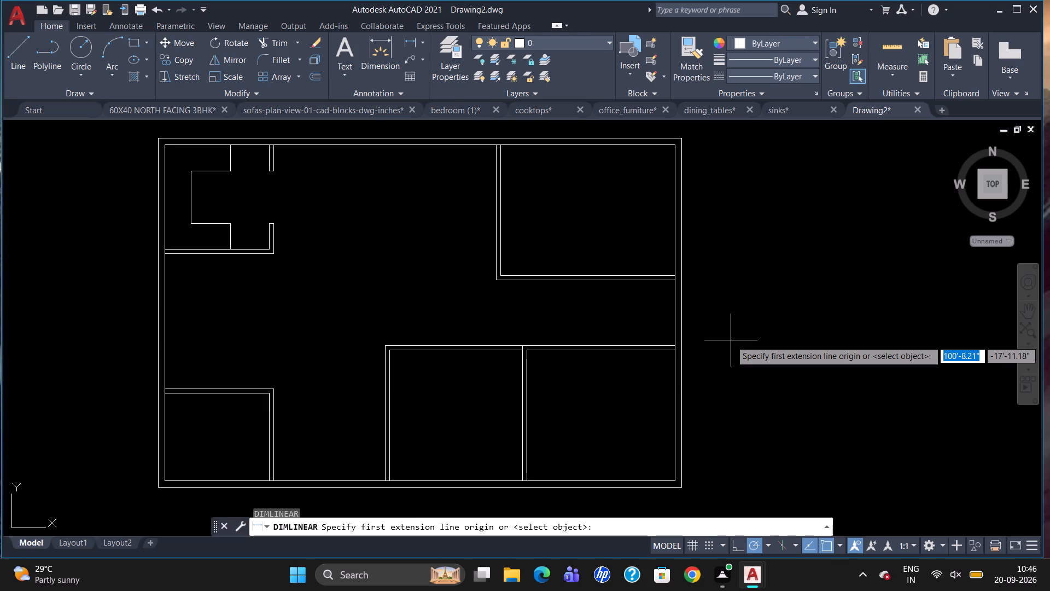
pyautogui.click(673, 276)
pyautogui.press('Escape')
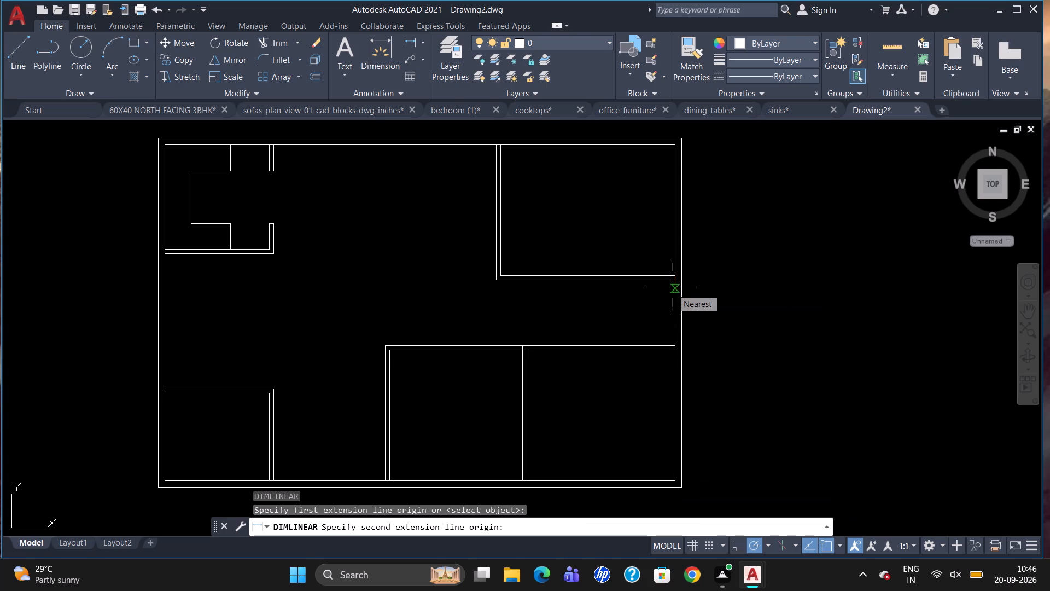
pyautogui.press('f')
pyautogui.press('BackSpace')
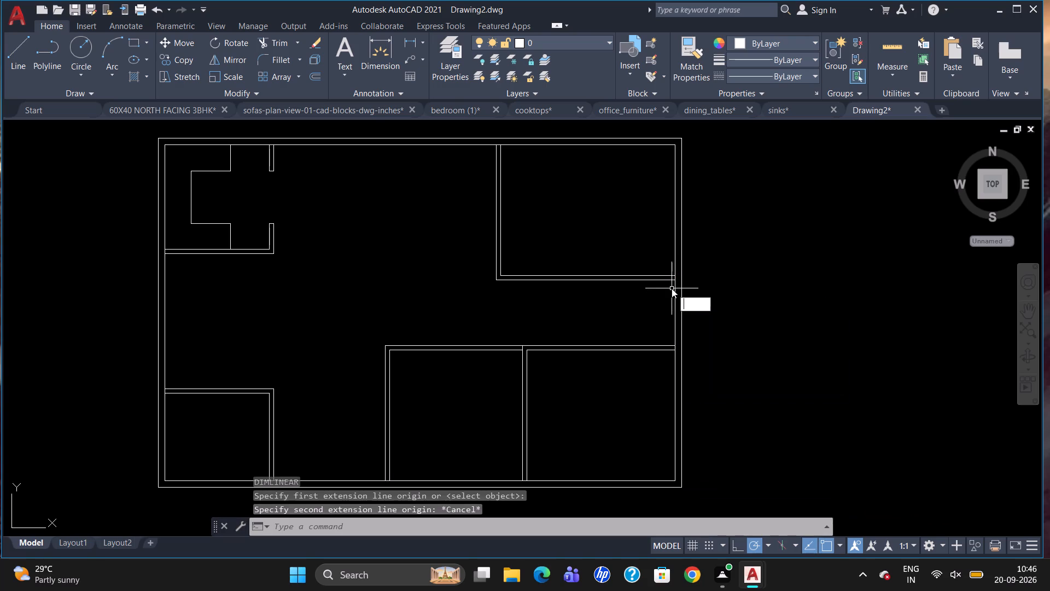
# Measure the vertical gap along the right inner wall between the upper-right and lower-right rooms' outer partition lines, and delete the temporary dimension.
pyautogui.write('DLI')
pyautogui.press('Return')
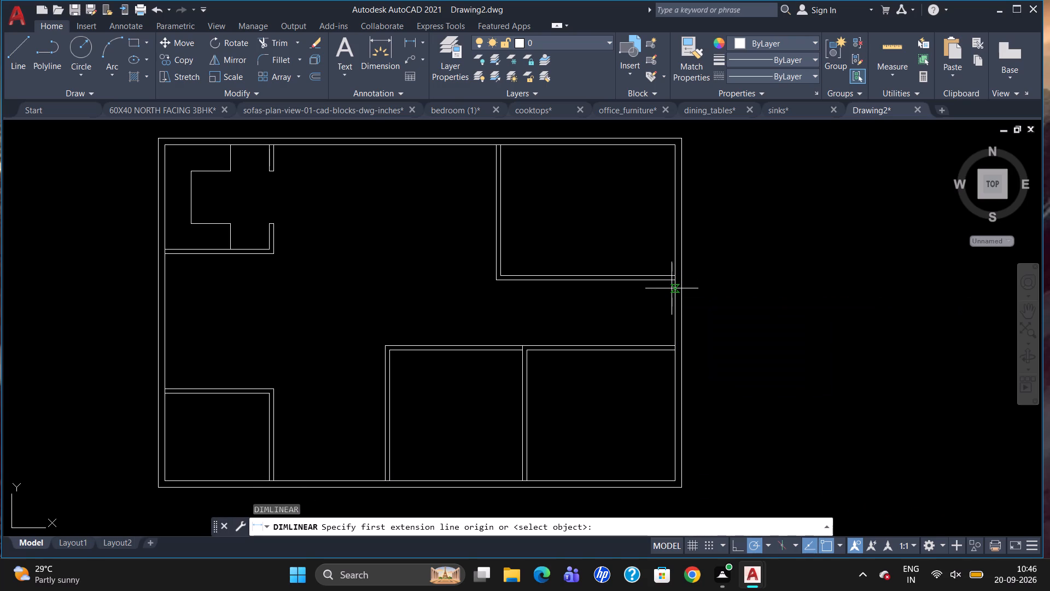
pyautogui.moveTo(672, 280); pyautogui.dragTo(673, 298)
pyautogui.click(670, 343)
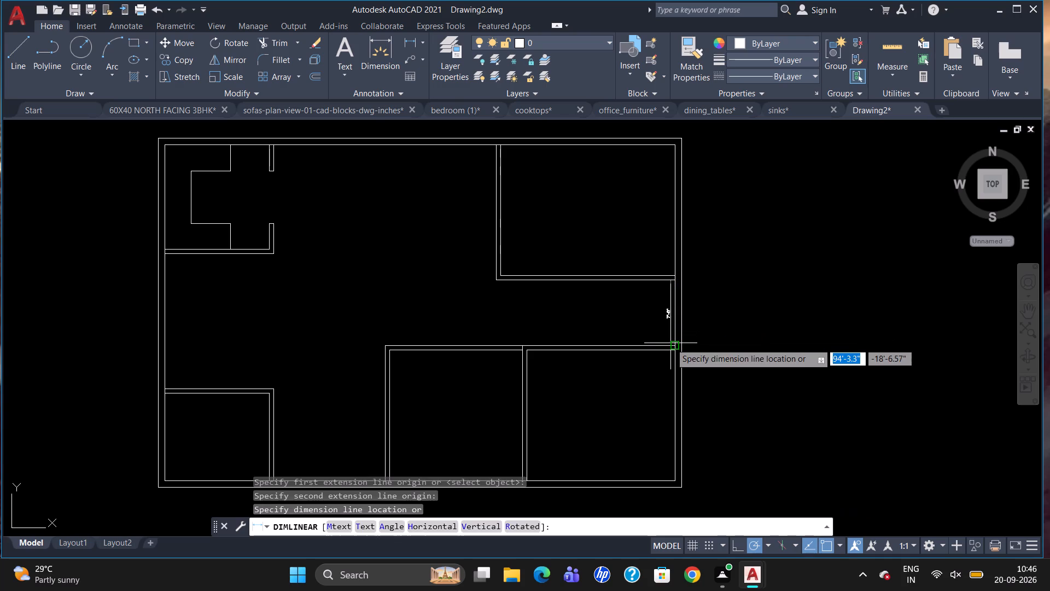
pyautogui.click(668, 341)
pyautogui.scroll(2, 663, 335)
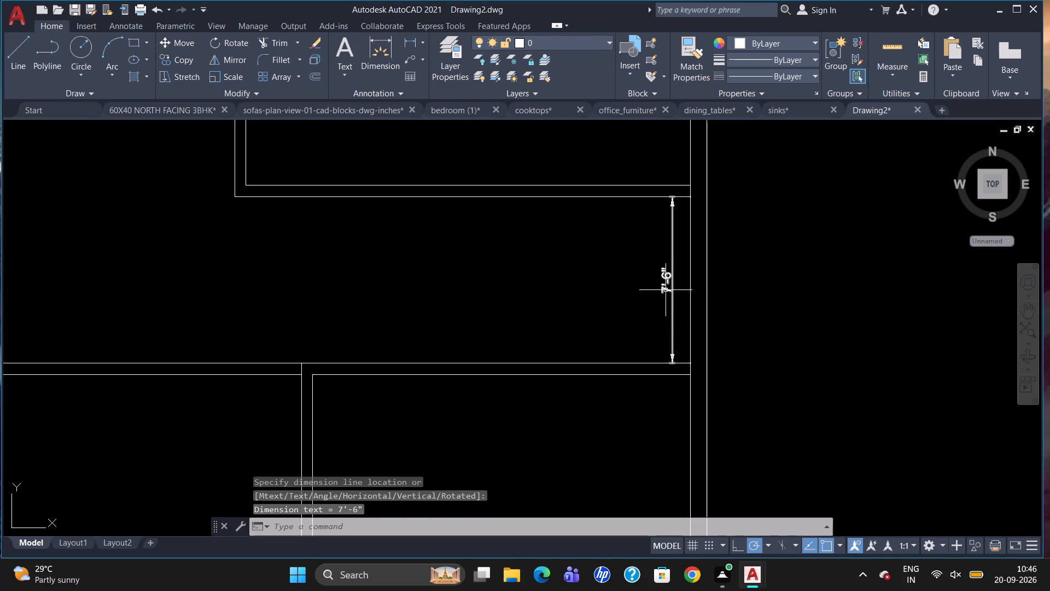
pyautogui.click(666, 290)
pyautogui.press('Delete')
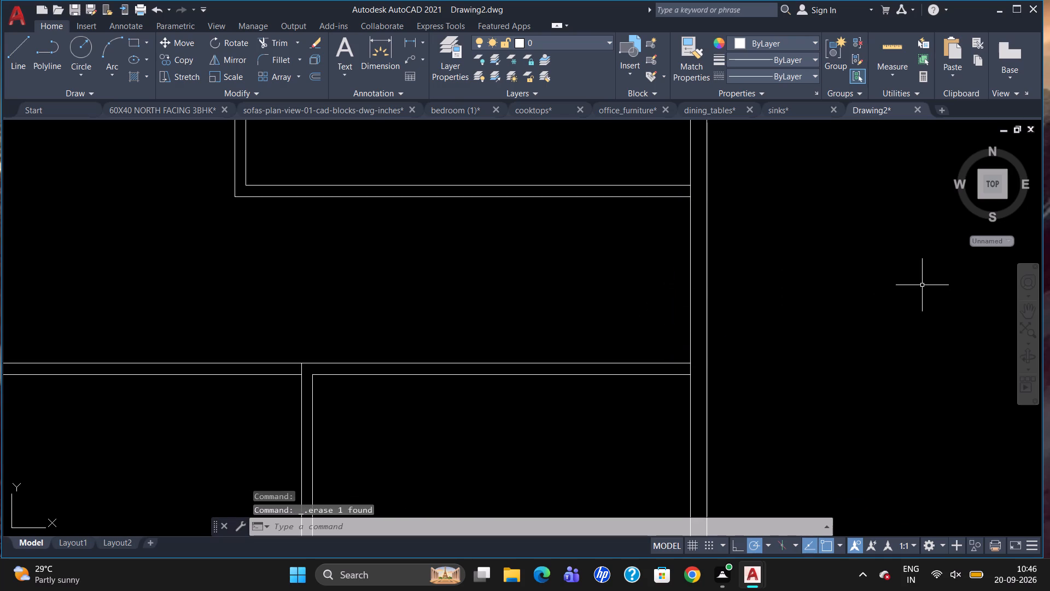
# Draw a vertical partition line across the gap between the upper-right and lower-right rooms, 9'6" in from the right inner wall.
pyautogui.press('l')
pyautogui.press('Return')
pyautogui.write('TK')
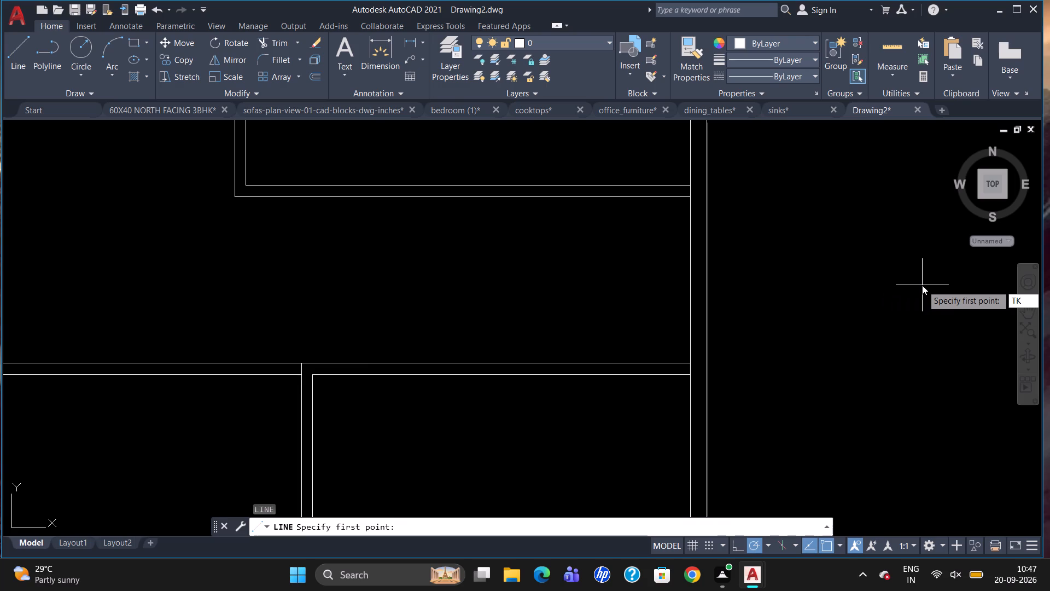
pyautogui.press('Return')
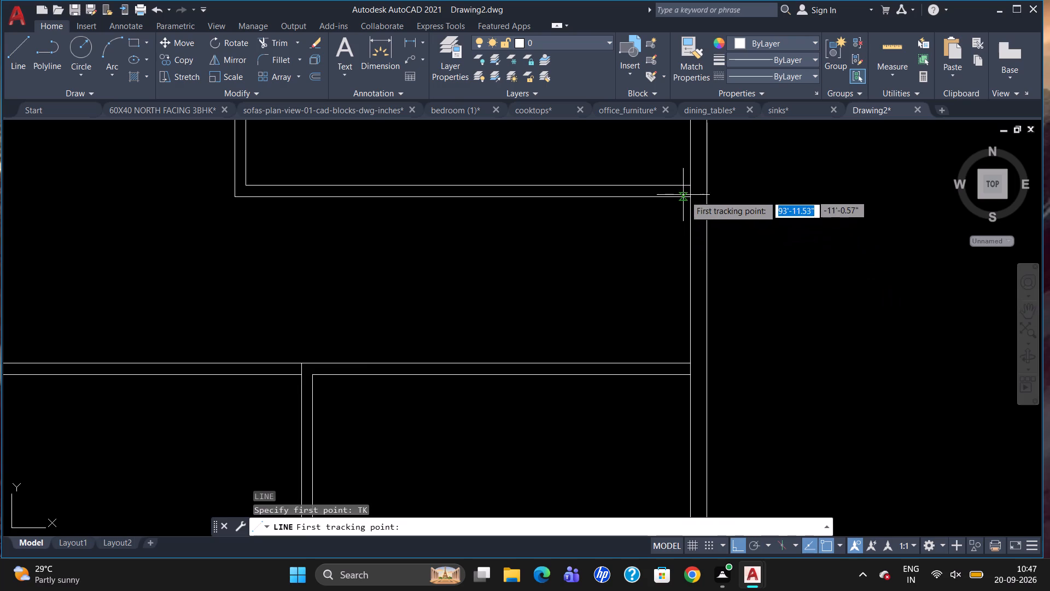
pyautogui.moveTo(692, 198); pyautogui.dragTo(685, 198)
pyautogui.write("9'6")
pyautogui.hotkey('shift', '"')
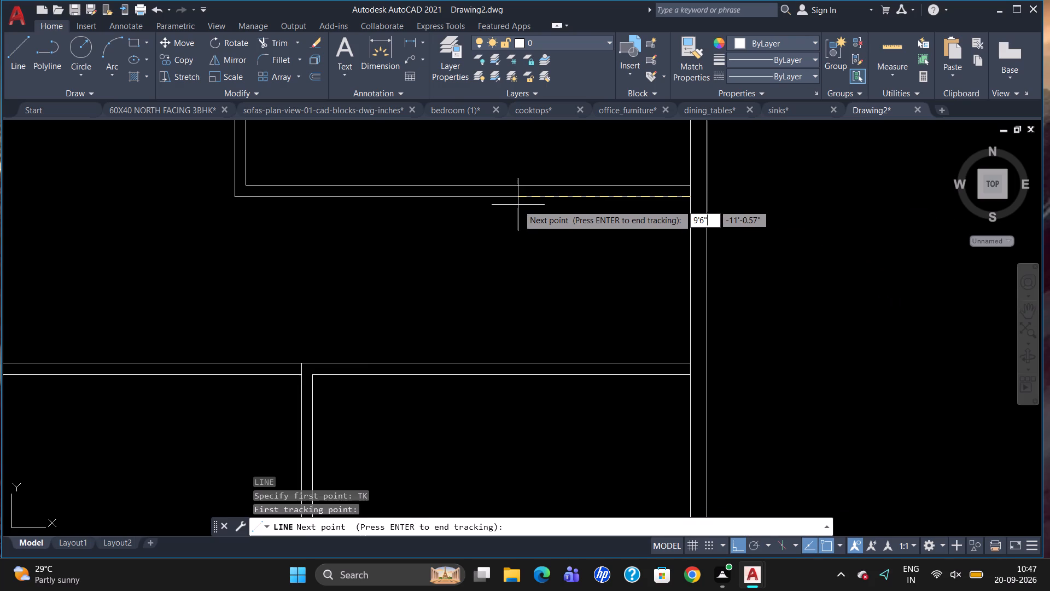
pyautogui.press('Return')
pyautogui.press('Return')
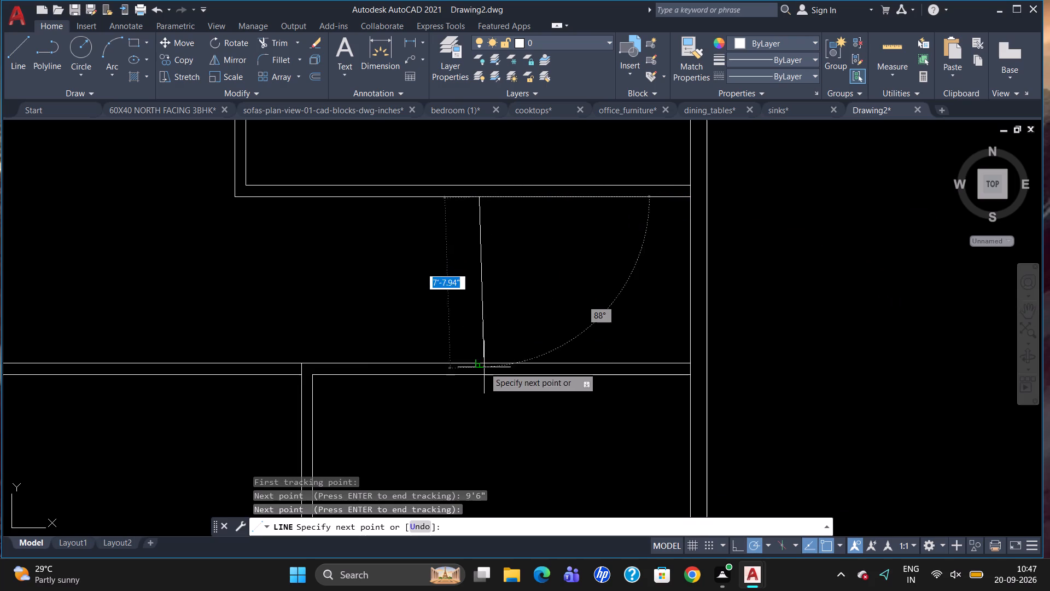
pyautogui.click(478, 366)
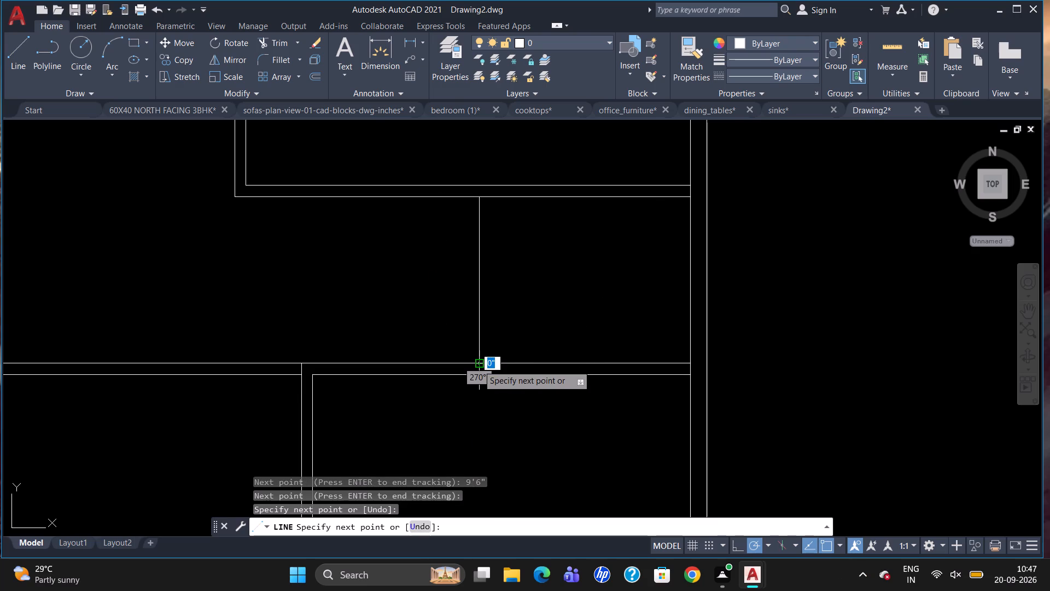
pyautogui.press('Escape')
# Offset the new vertical partition line 6" to the left, away from the right outer wall, to give the partition its thickness.
pyautogui.press('o')
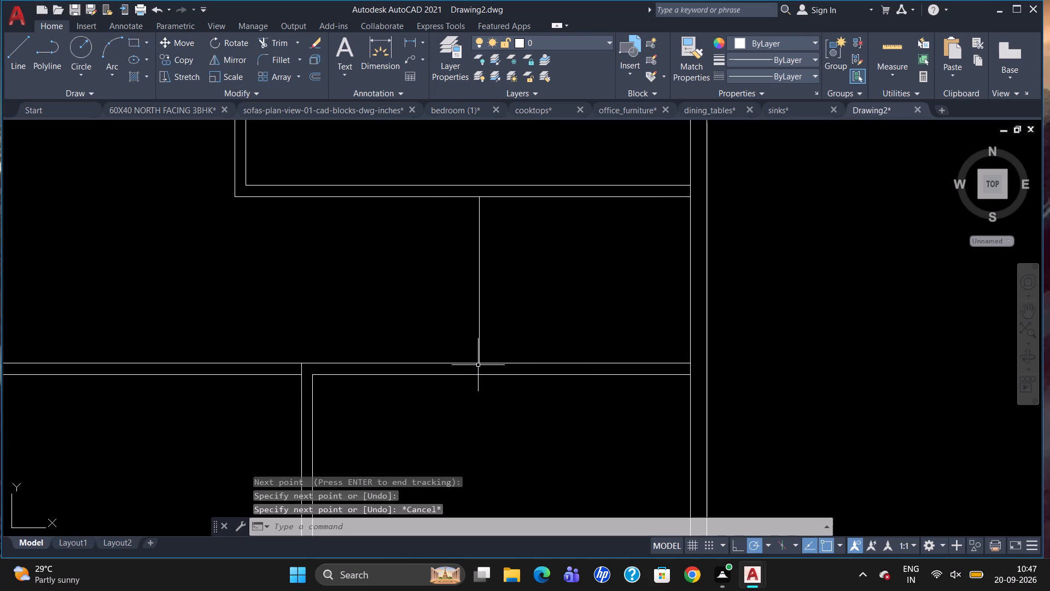
pyautogui.press('Return')
pyautogui.press('6')
pyautogui.press('Return')
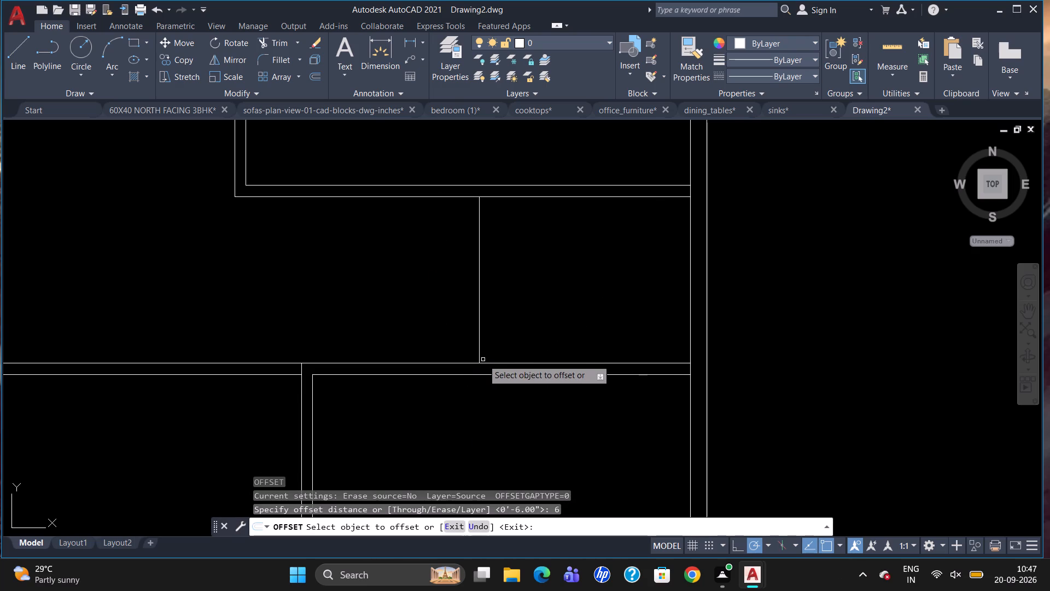
pyautogui.moveTo(480, 353); pyautogui.dragTo(470, 356)
pyautogui.click(433, 361)
pyautogui.scroll(-2, 507, 364)
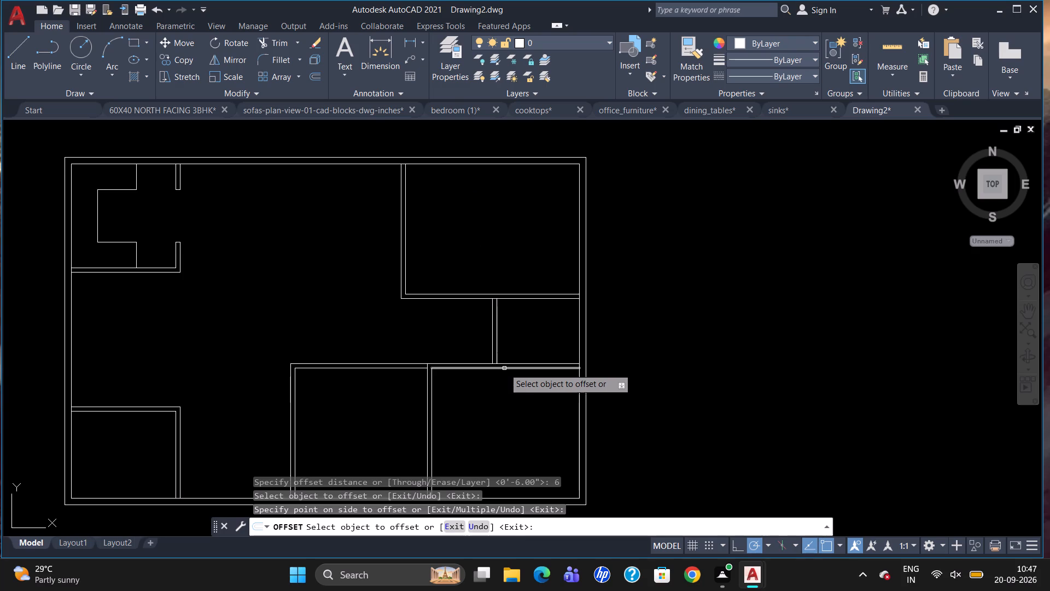
pyautogui.scroll(-1, 631, 271)
pyautogui.scroll(1, 225, 263)
pyautogui.scroll(-1, 518, 252)
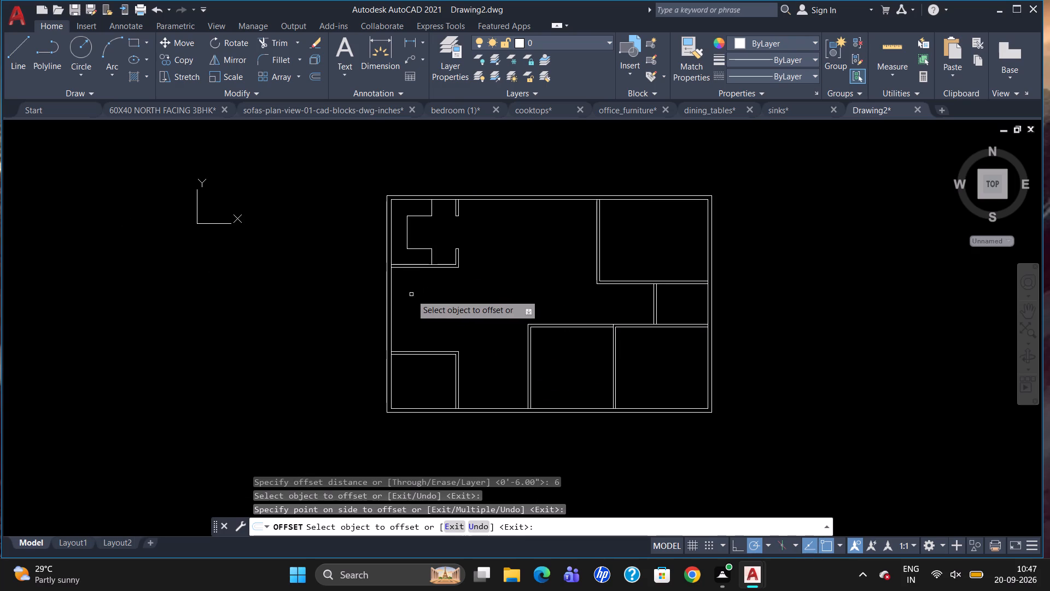
pyautogui.press('Escape')
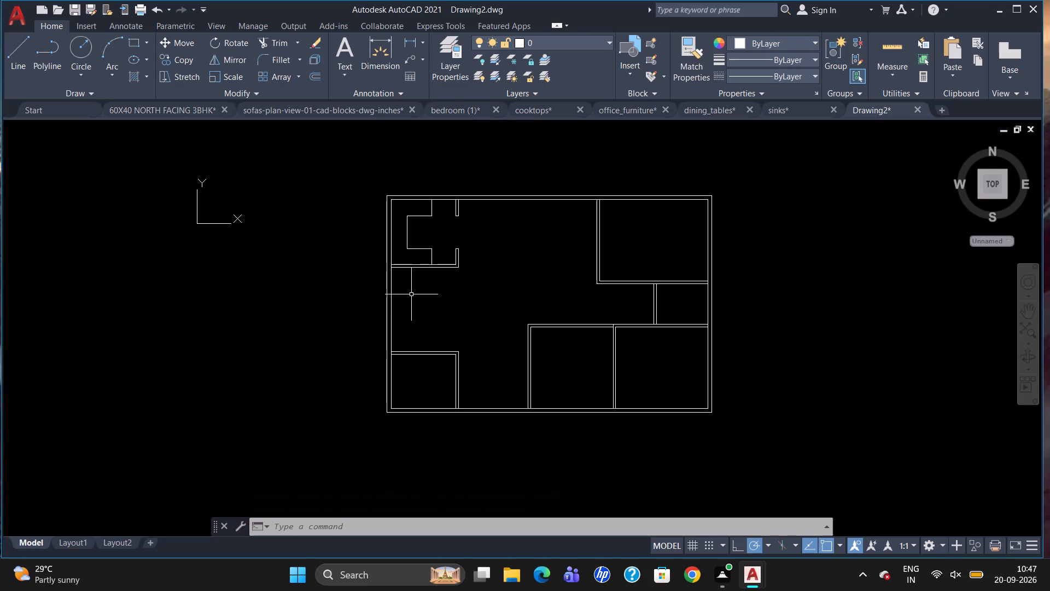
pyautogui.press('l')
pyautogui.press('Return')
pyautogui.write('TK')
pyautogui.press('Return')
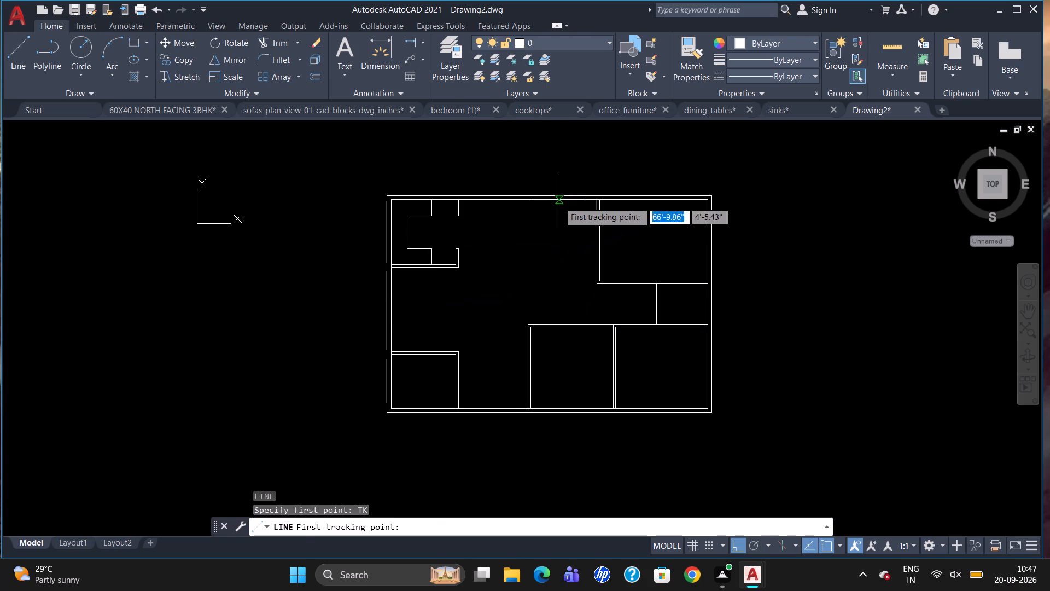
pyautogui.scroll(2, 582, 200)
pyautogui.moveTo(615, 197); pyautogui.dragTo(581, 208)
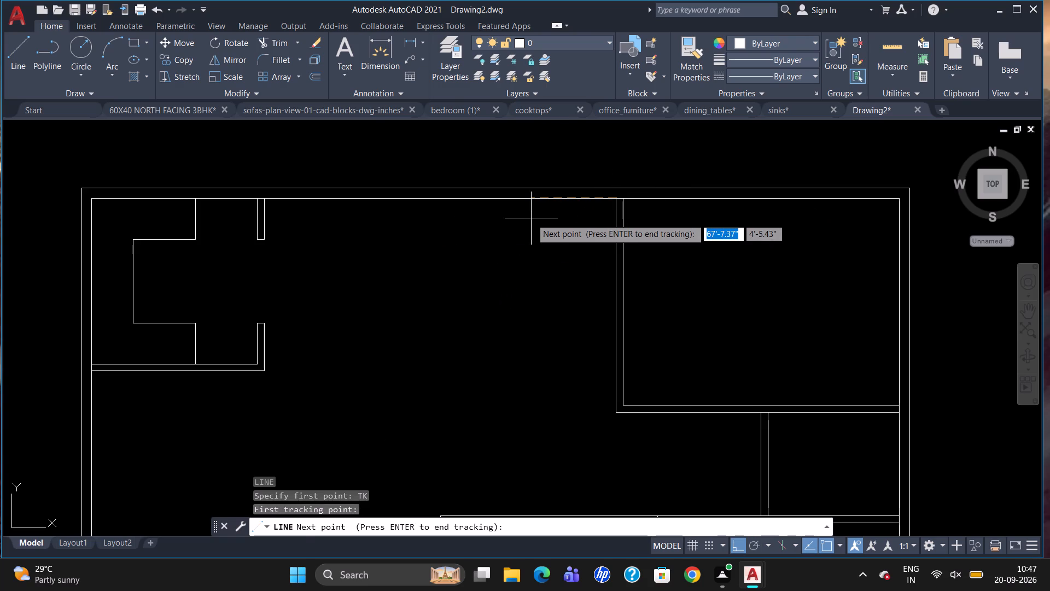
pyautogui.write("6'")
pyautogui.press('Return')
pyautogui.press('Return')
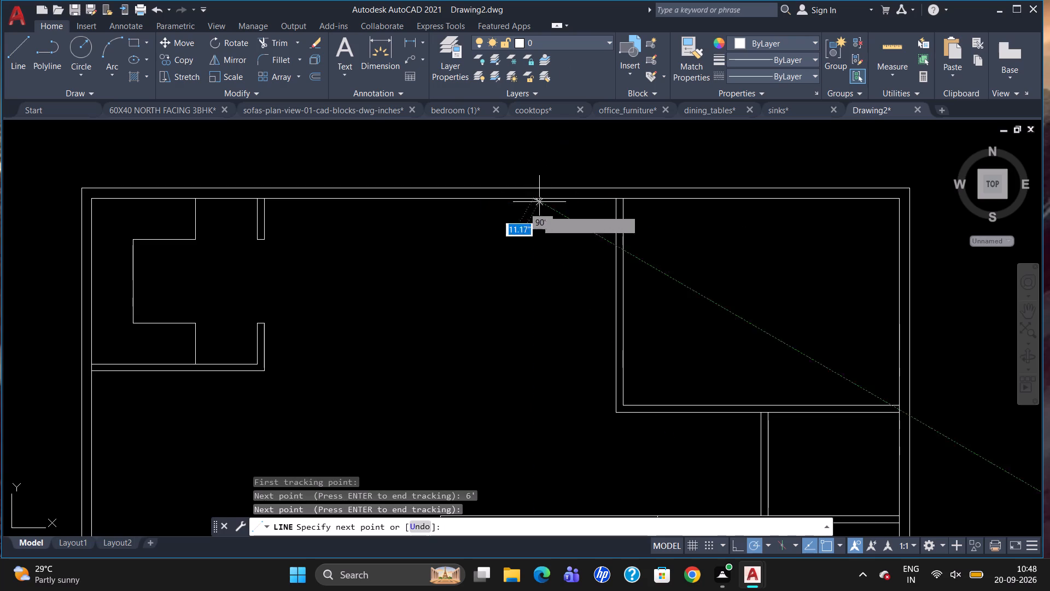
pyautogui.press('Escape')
# Draw a short vertical line across the top outer wall's thickness, 6" left of the upper-right room's outer partition line.
pyautogui.press('l')
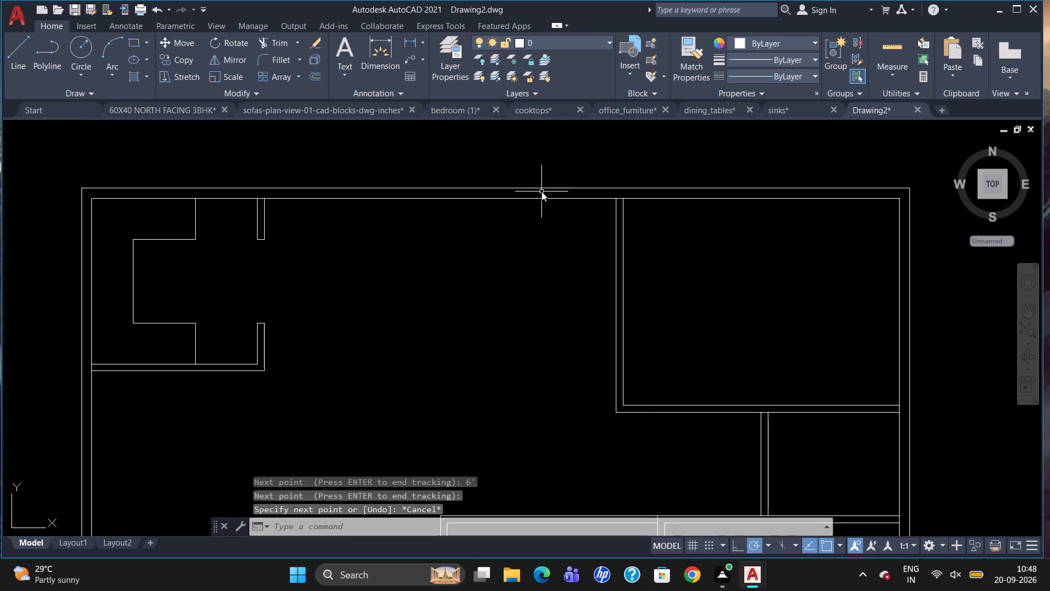
pyautogui.press('Return')
pyautogui.write('TK')
pyautogui.press('Return')
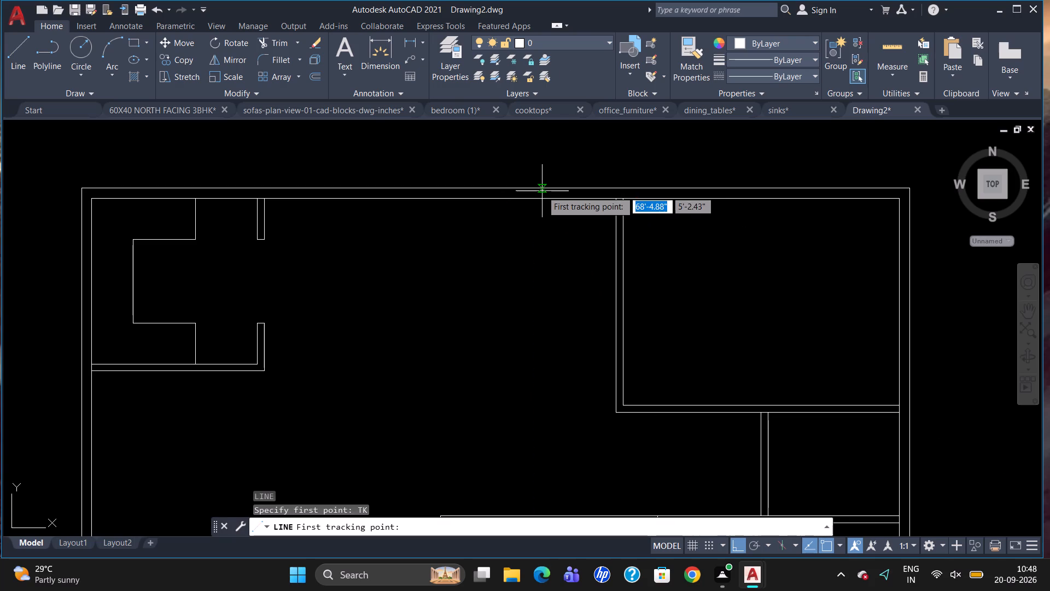
pyautogui.click(615, 196)
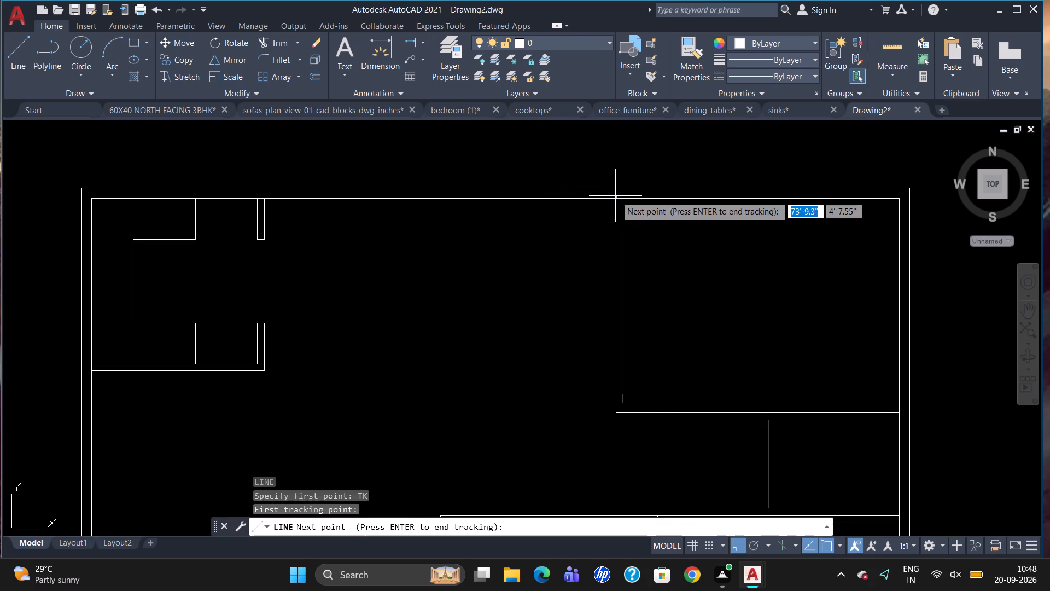
pyautogui.press('6')
pyautogui.press('Return')
pyautogui.press('Return')
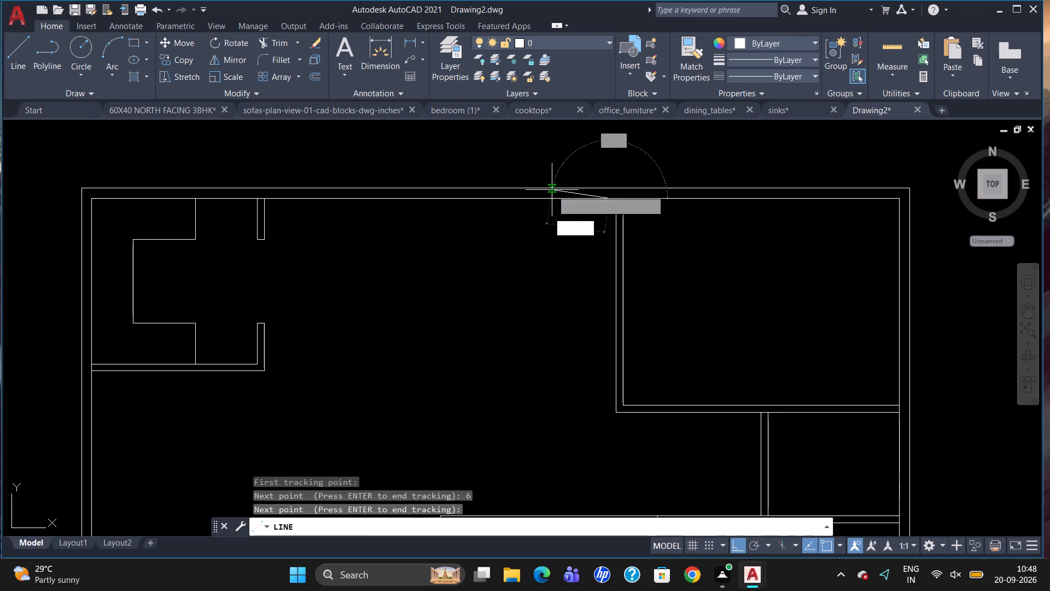
pyautogui.scroll(2, 609, 210)
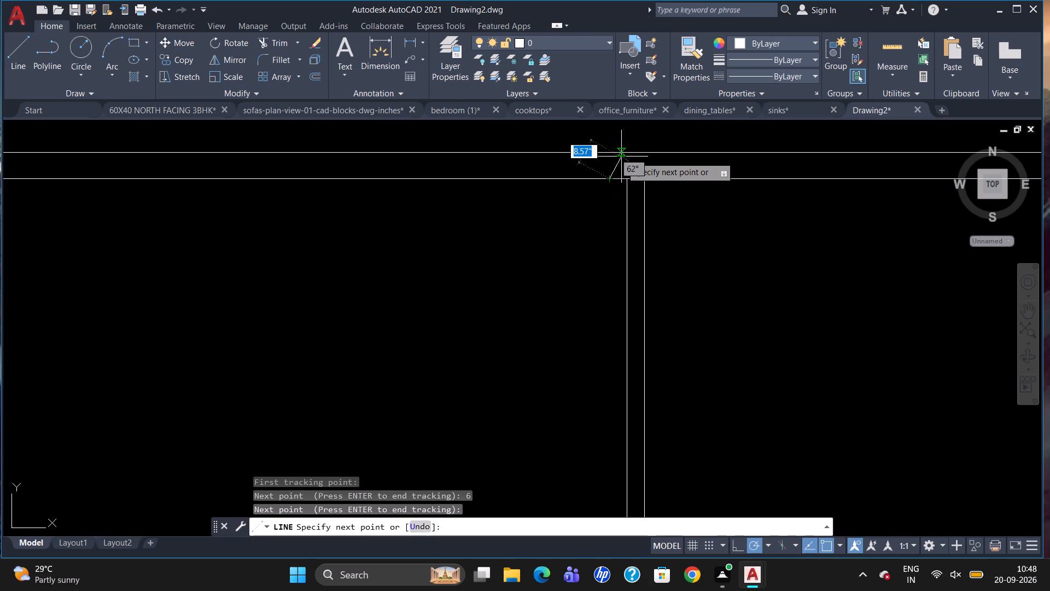
pyautogui.click(609, 153)
pyautogui.press('Escape')
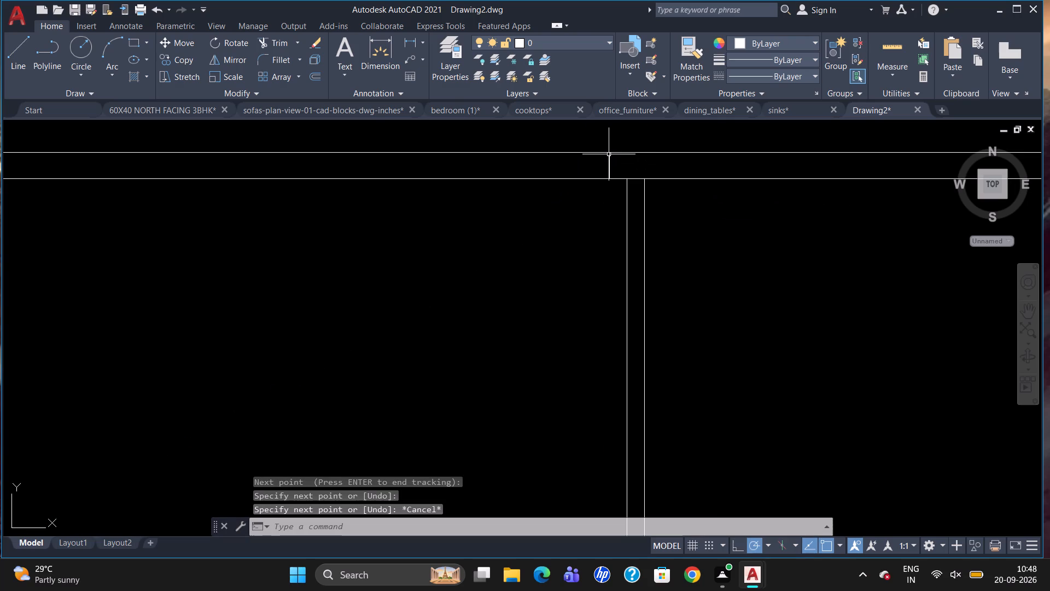
# Offset the short line in the top outer wall 6' to the left to mark the opening's other edge.
pyautogui.press('o')
pyautogui.press('Return')
pyautogui.write("6'")
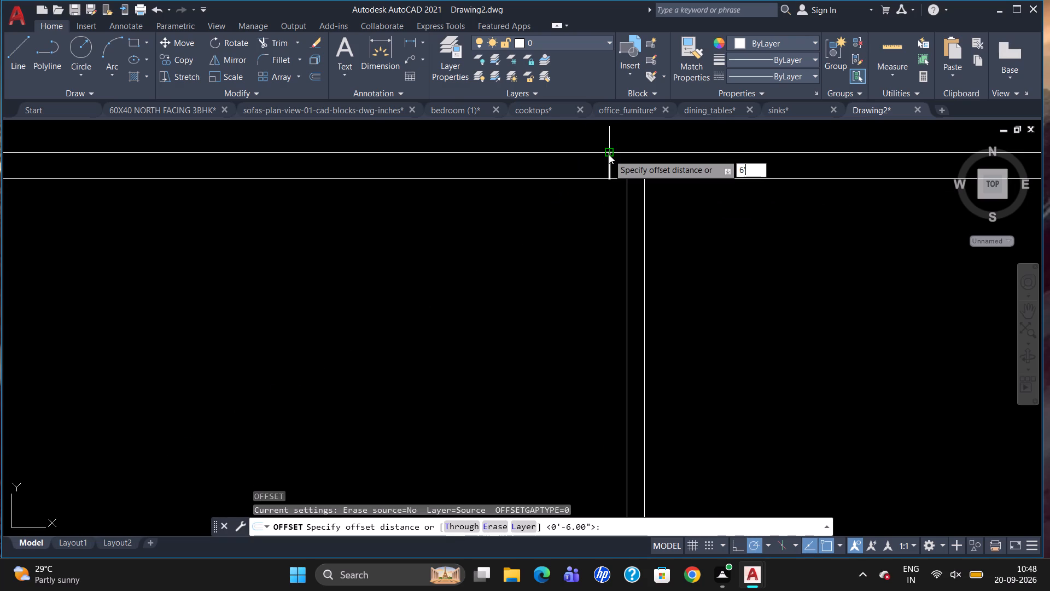
pyautogui.press('Return')
pyautogui.click(609, 154)
pyautogui.click(528, 176)
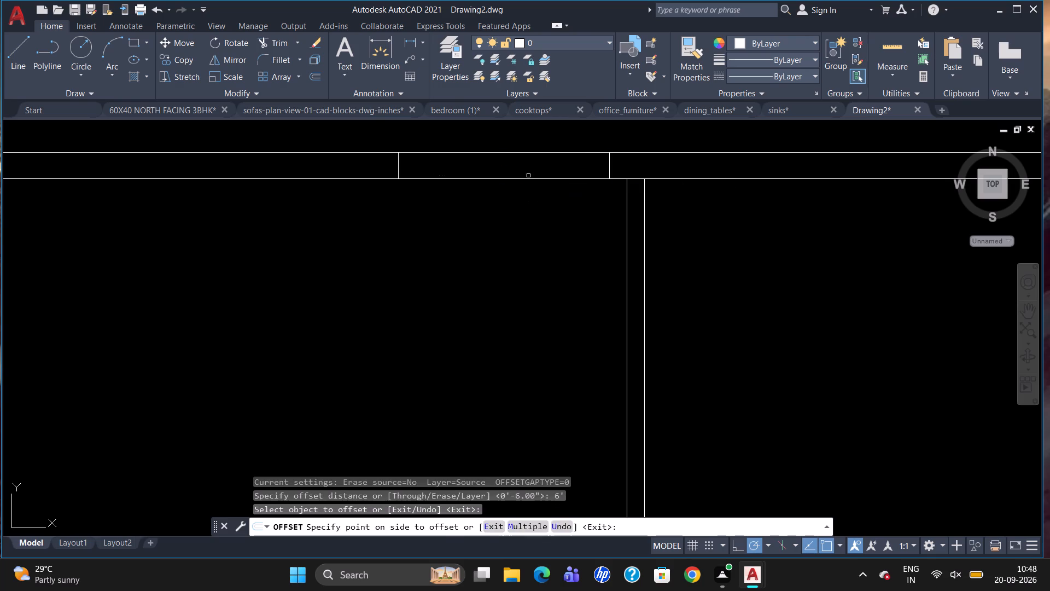
pyautogui.scroll(-2, 724, 188)
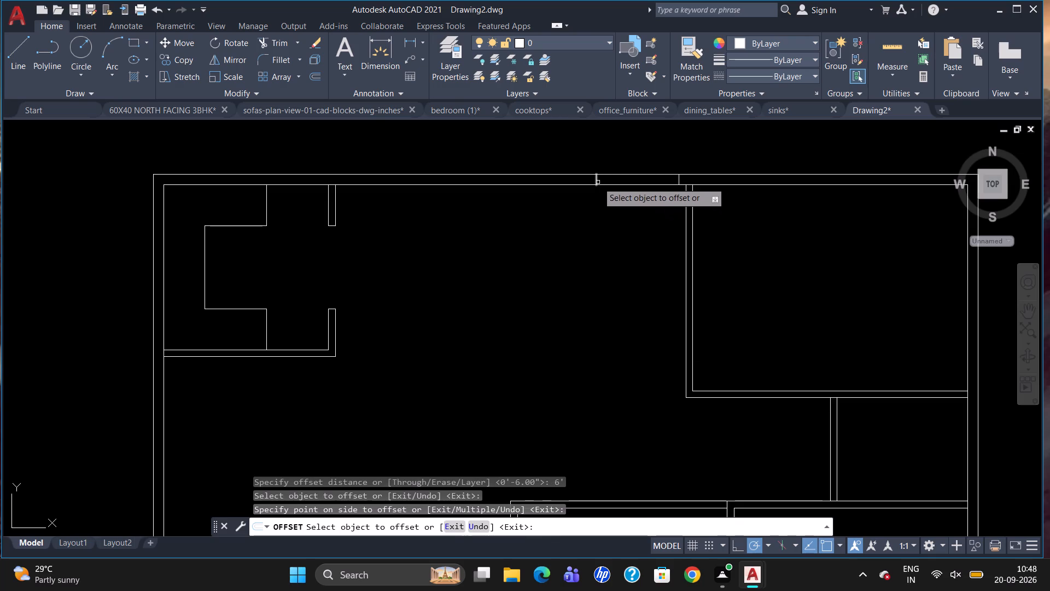
# Offset the left edge line of the top outer wall's opening 3' to the right, marking the opening's middle.
pyautogui.click(597, 181)
pyautogui.write("3'")
pyautogui.press('Return')
pyautogui.scroll(-2, 619, 183)
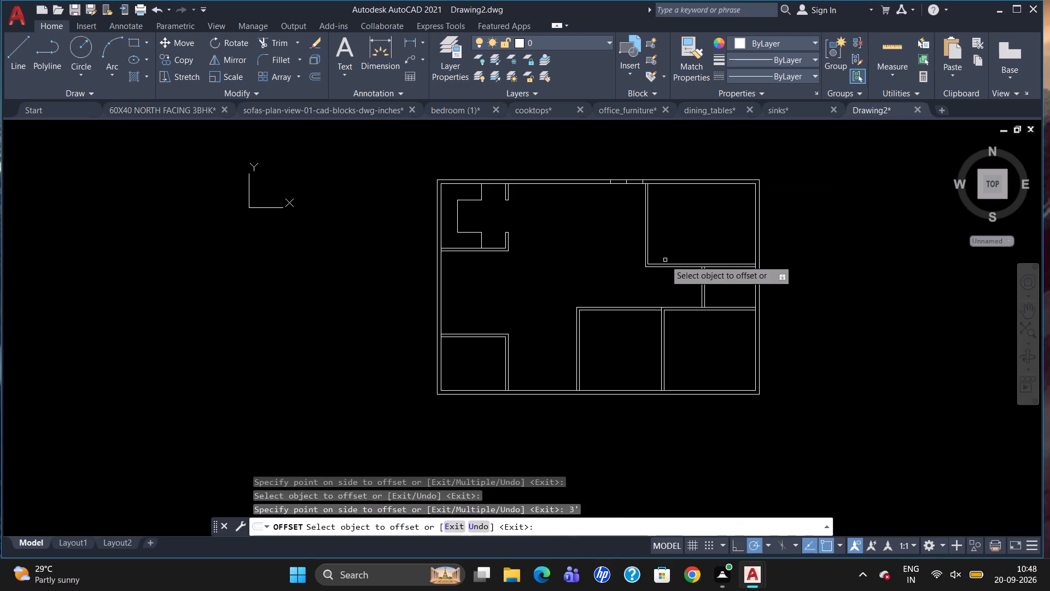
pyautogui.scroll(1, 615, 331)
pyautogui.scroll(-1, 618, 335)
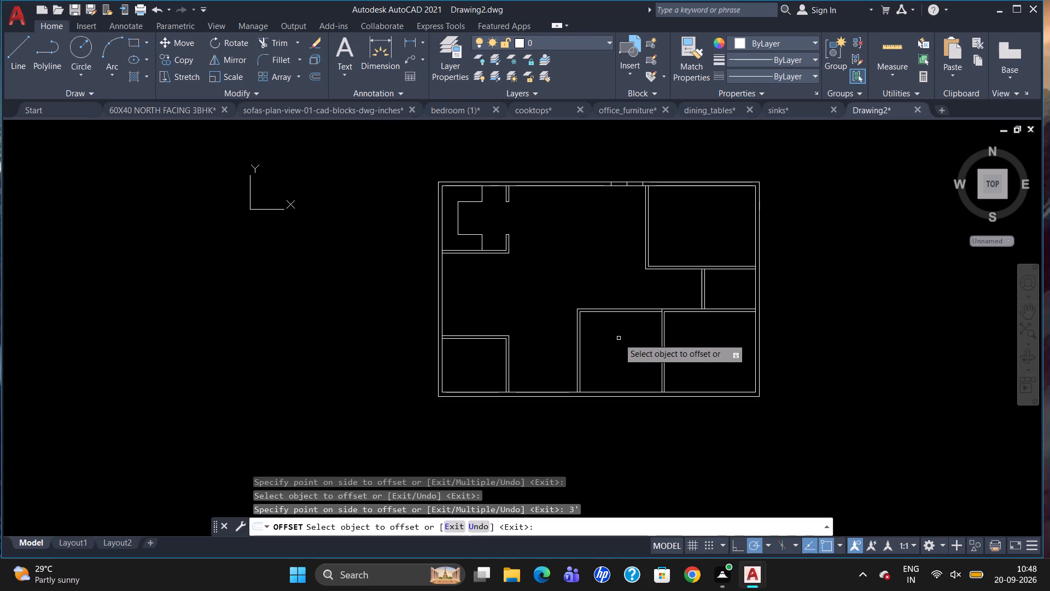
pyautogui.press('Escape')
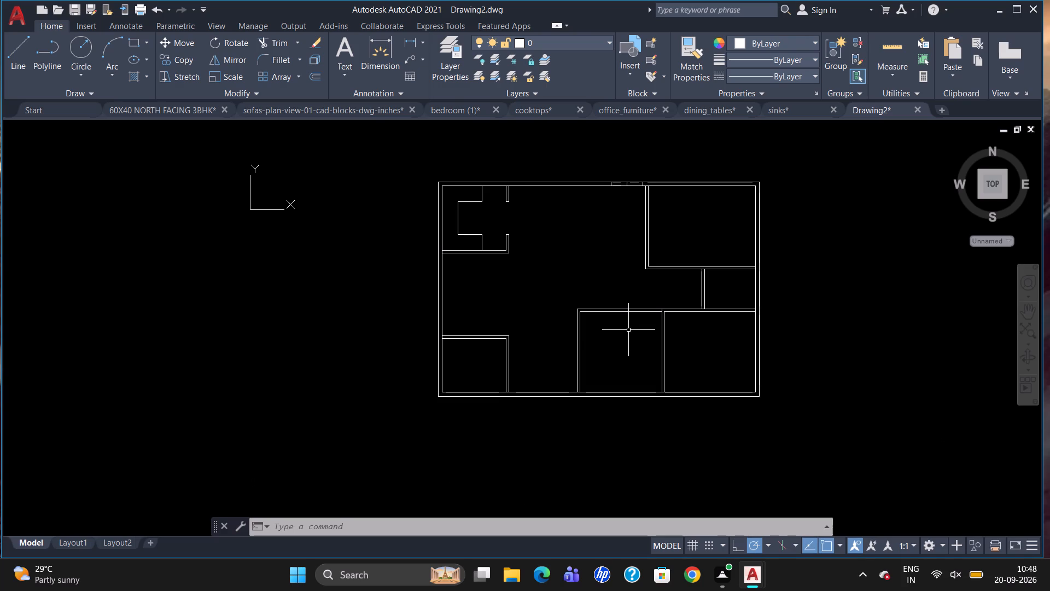
# Draw a short vertical line across the lower-right room's top partition, 6" right of the room's upper-left inner corner.
pyautogui.press('l')
pyautogui.press('Return')
pyautogui.write('TK')
pyautogui.press('Return')
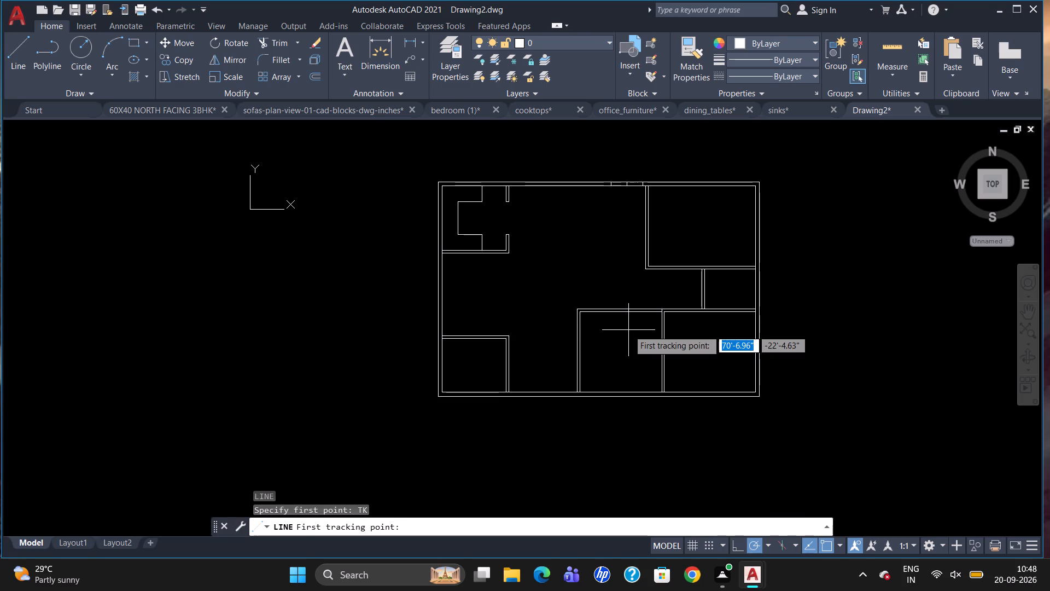
pyautogui.scroll(2, 700, 321)
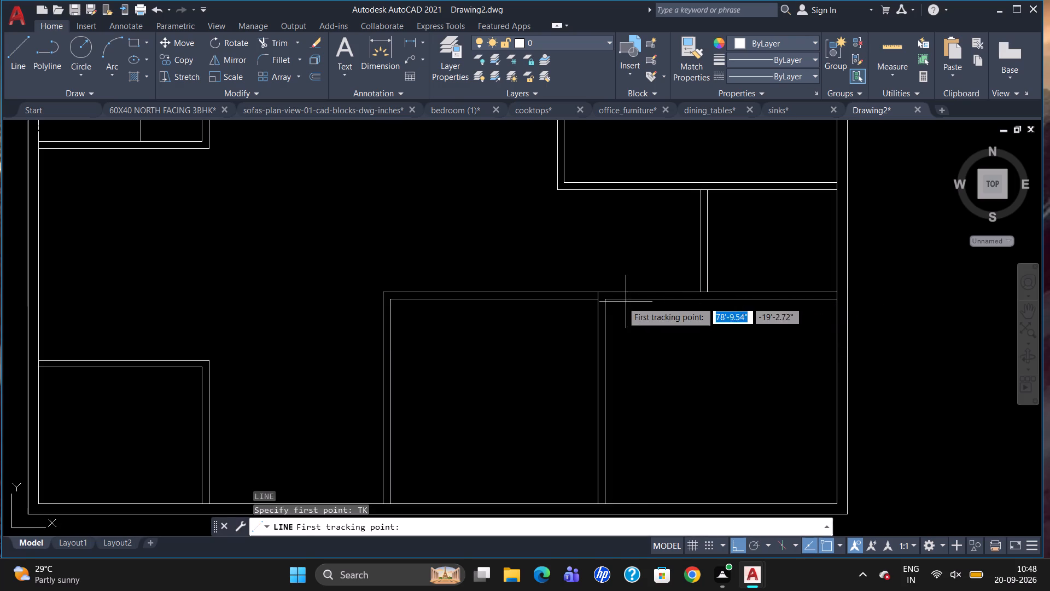
pyautogui.moveTo(609, 299); pyautogui.dragTo(623, 302)
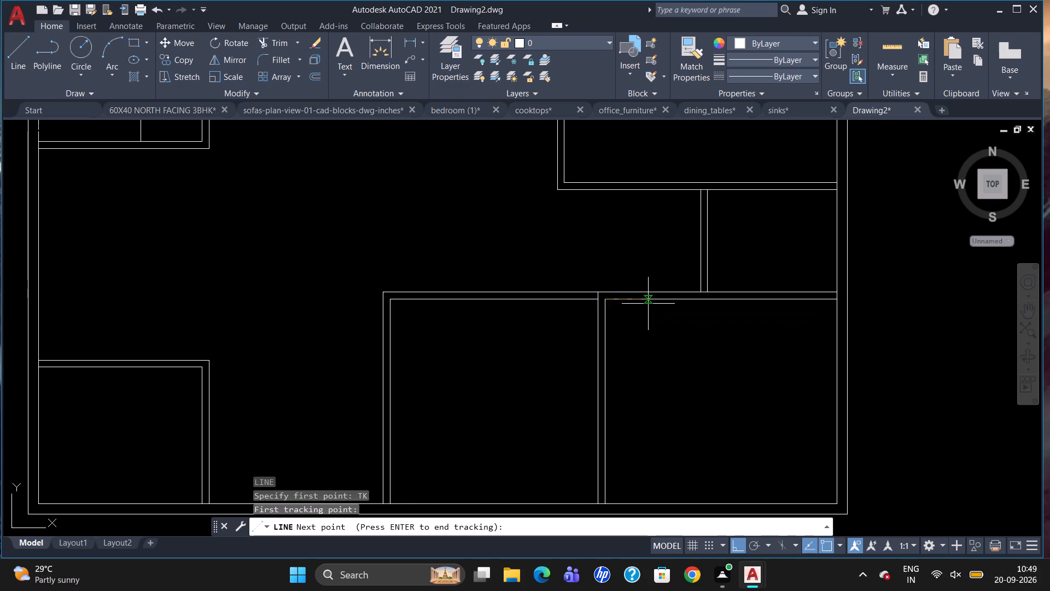
pyautogui.press('6')
pyautogui.press('Return')
pyautogui.press('Return')
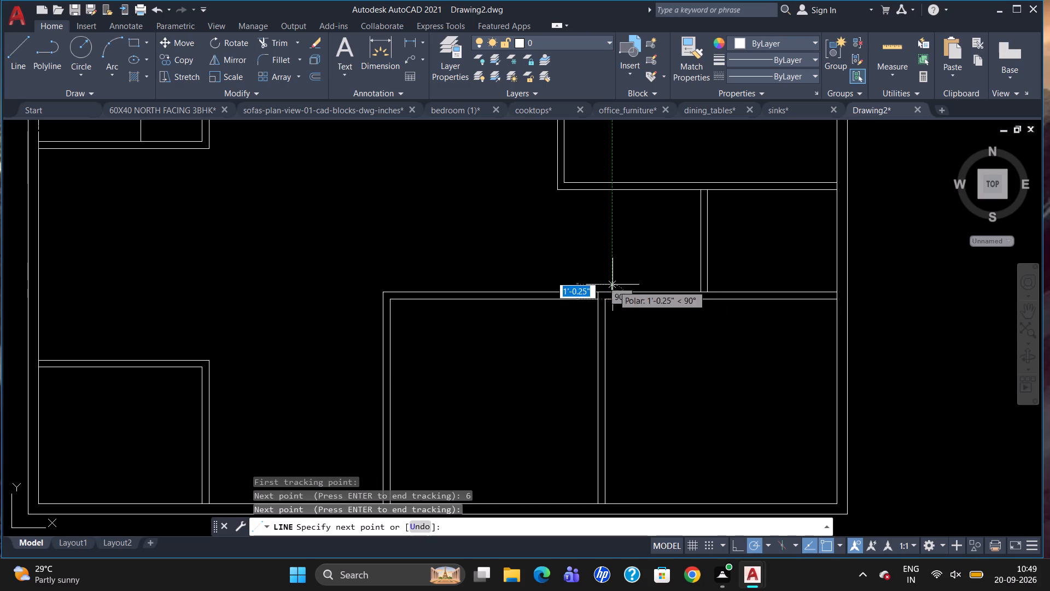
pyautogui.scroll(2, 612, 285)
pyautogui.click(612, 297)
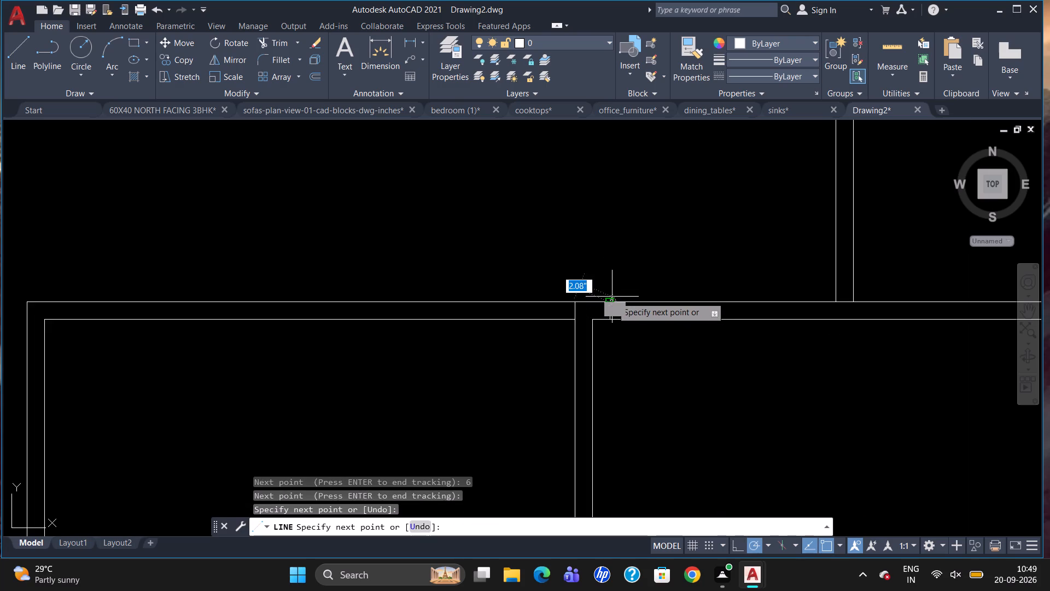
pyautogui.press('Escape')
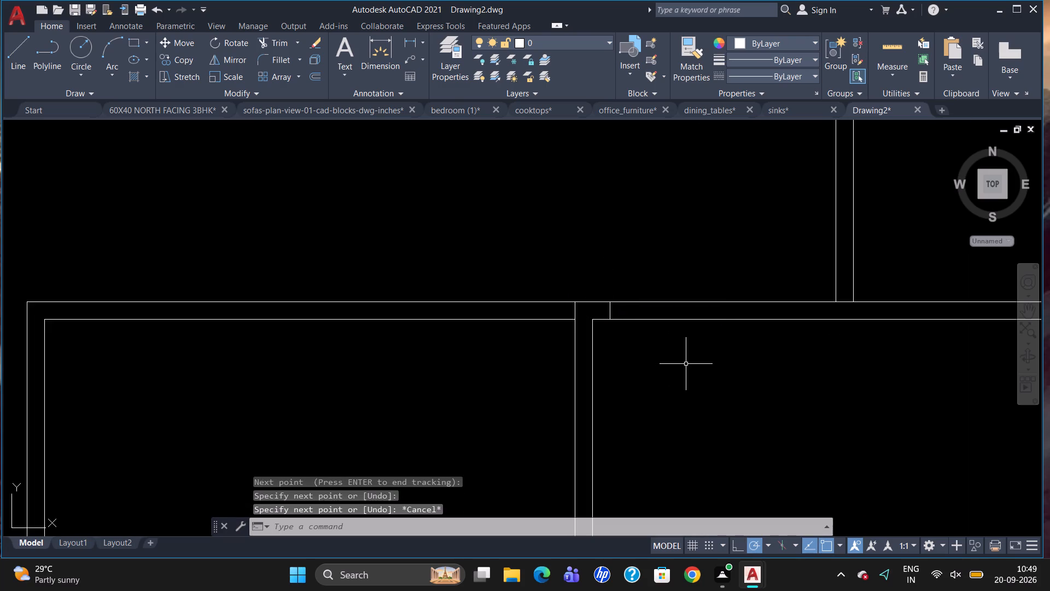
# Offset the short line in the lower-right room's top partition 3' to the right to mark the door opening's other edge.
pyautogui.press('o')
pyautogui.press('Return')
pyautogui.write("3'")
pyautogui.press('Return')
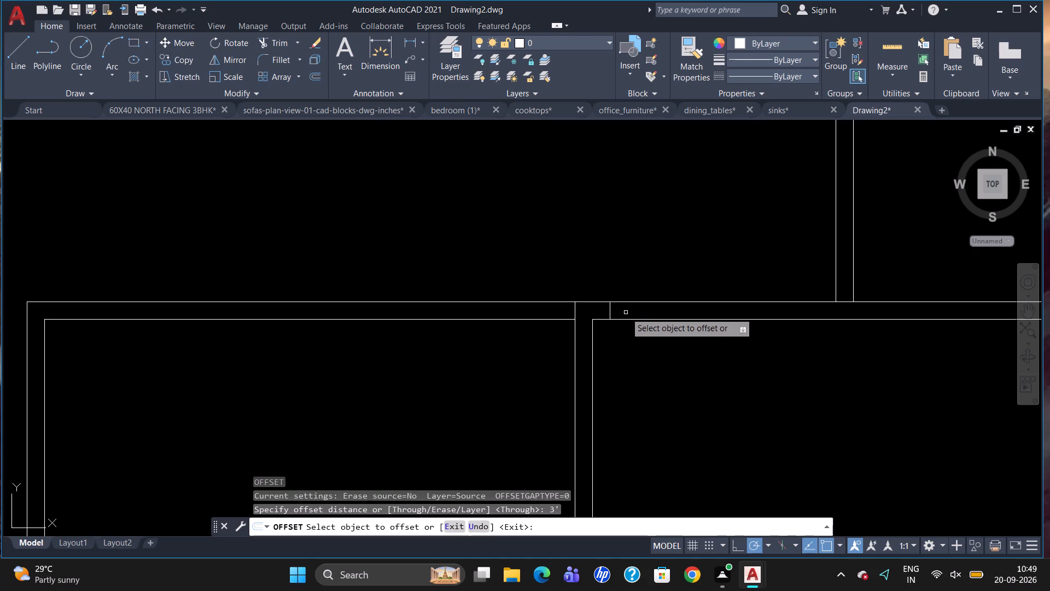
pyautogui.moveTo(609, 311); pyautogui.dragTo(635, 325)
pyautogui.click(743, 344)
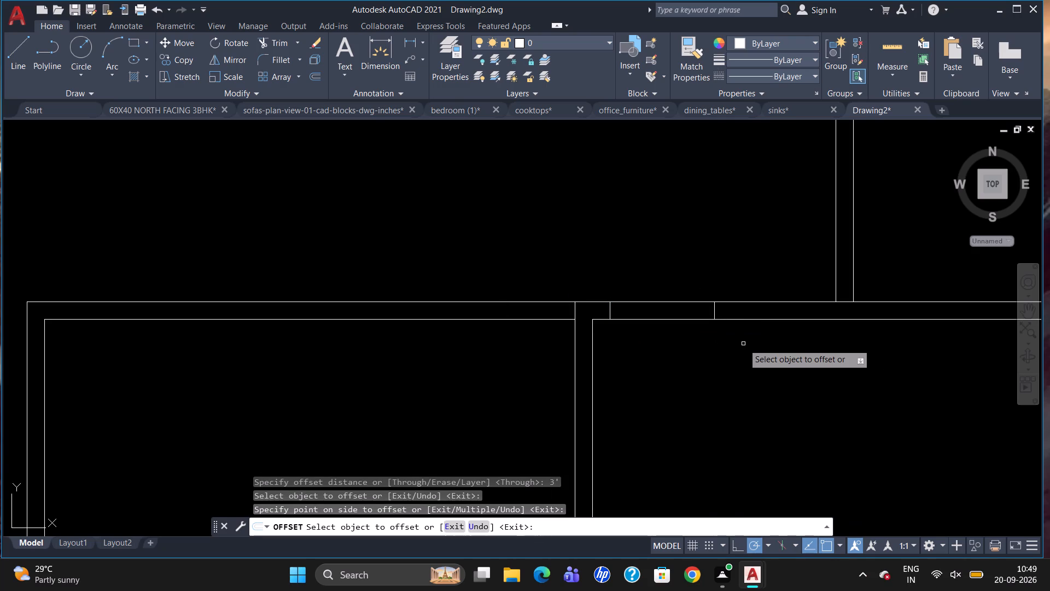
pyautogui.press('Escape')
# Trim the room-side partition line between the two opening marks in the lower-right room's top partition.
pyautogui.write('TR')
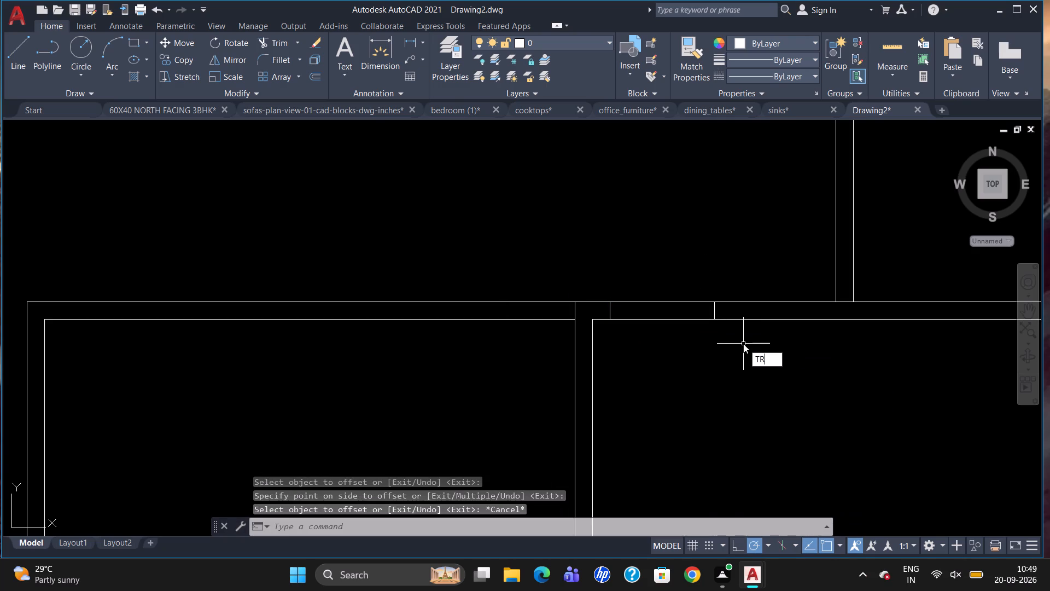
pyautogui.press('Return')
pyautogui.press('Return')
pyautogui.click(683, 318)
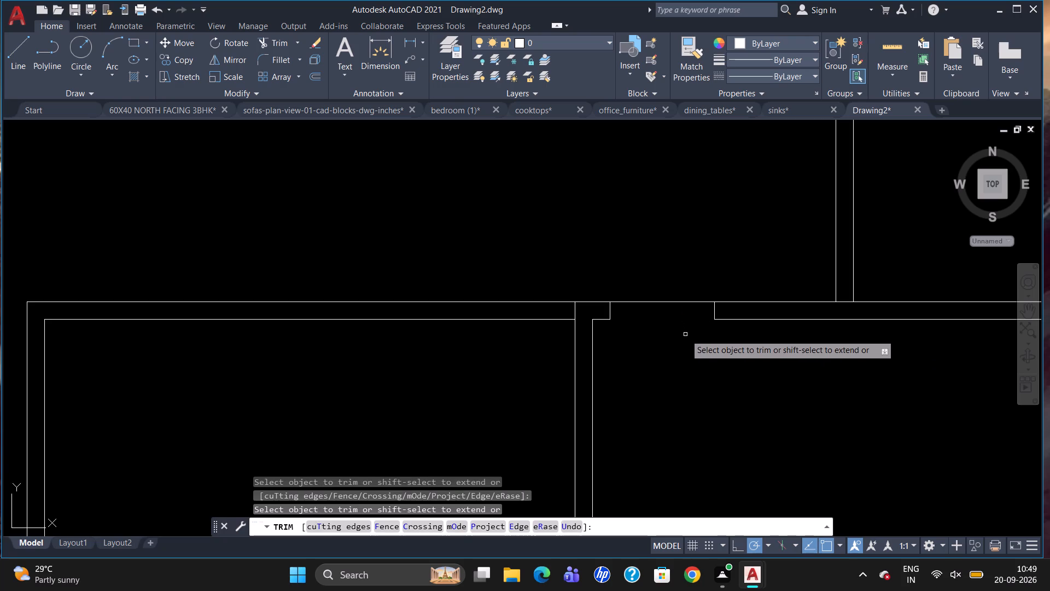
pyautogui.scroll(-2, 686, 339)
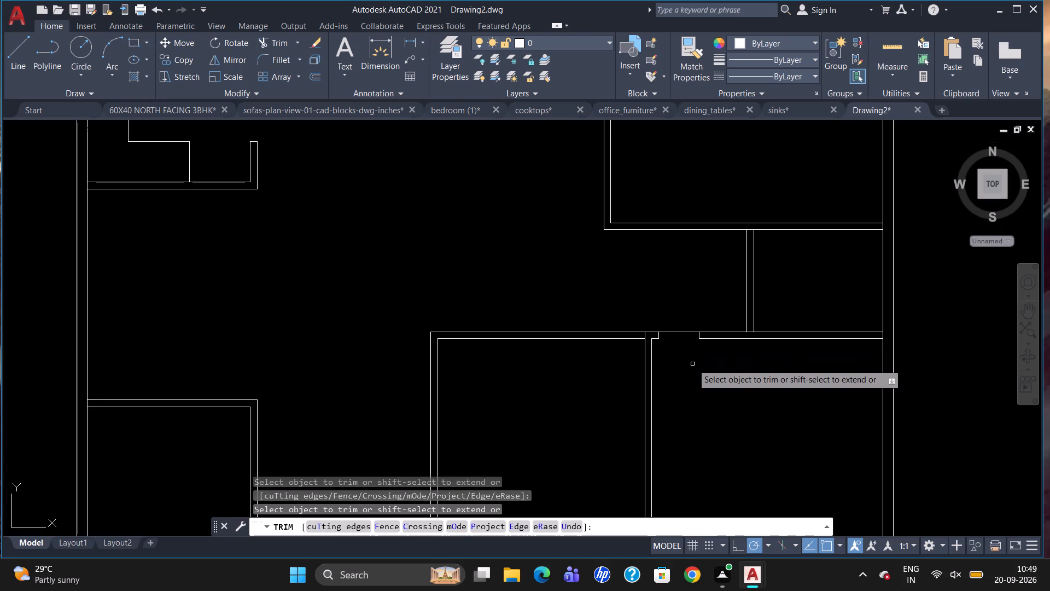
pyautogui.press('Escape')
# Draw a short vertical line across the upper-right room's bottom partition, aligned with the right edge of the opening below.
pyautogui.press('l')
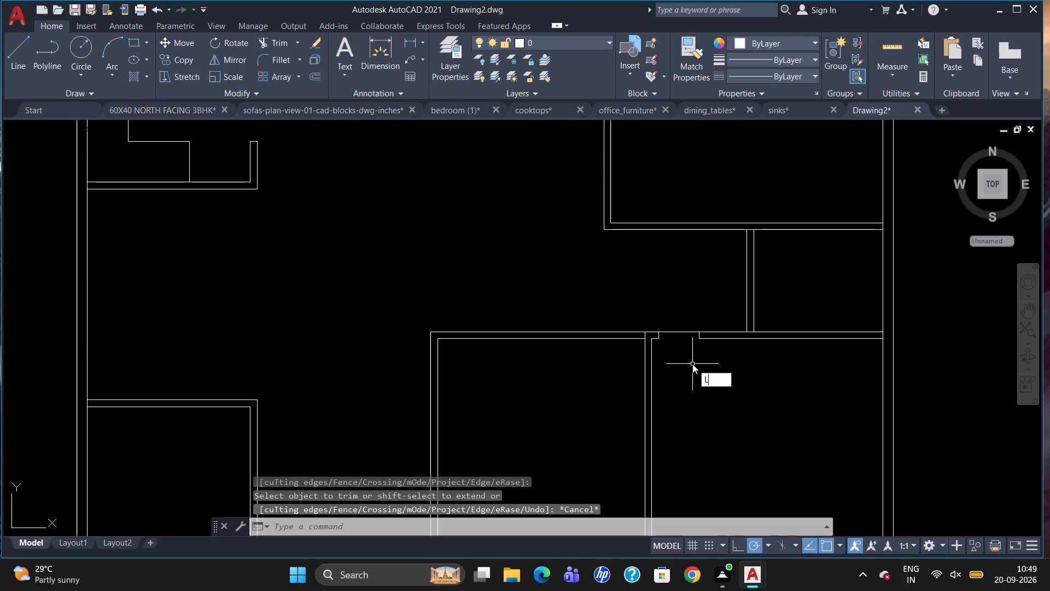
pyautogui.press('Return')
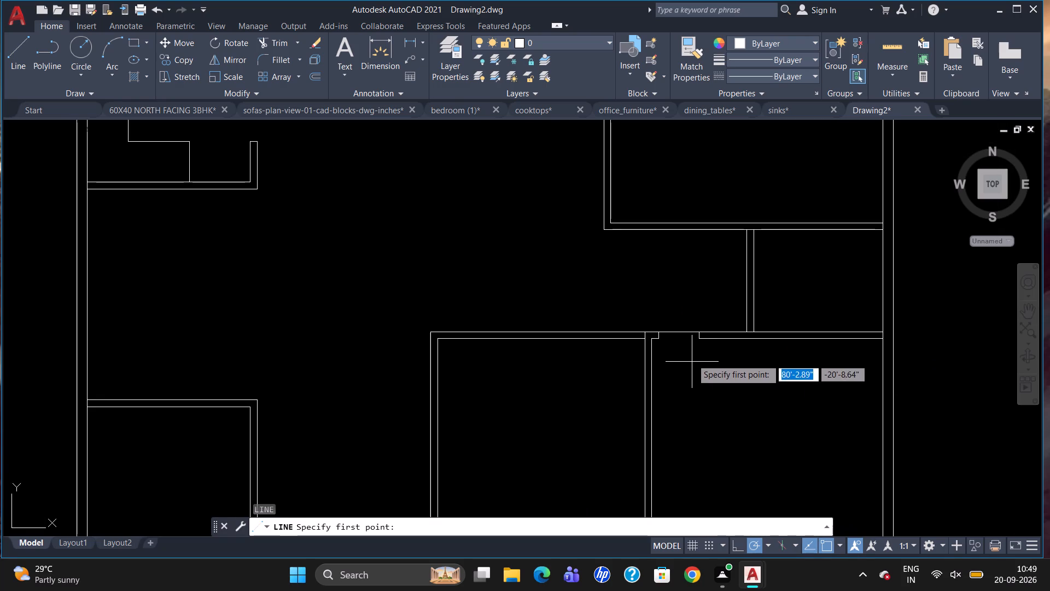
pyautogui.click(700, 234)
pyautogui.scroll(2, 699, 219)
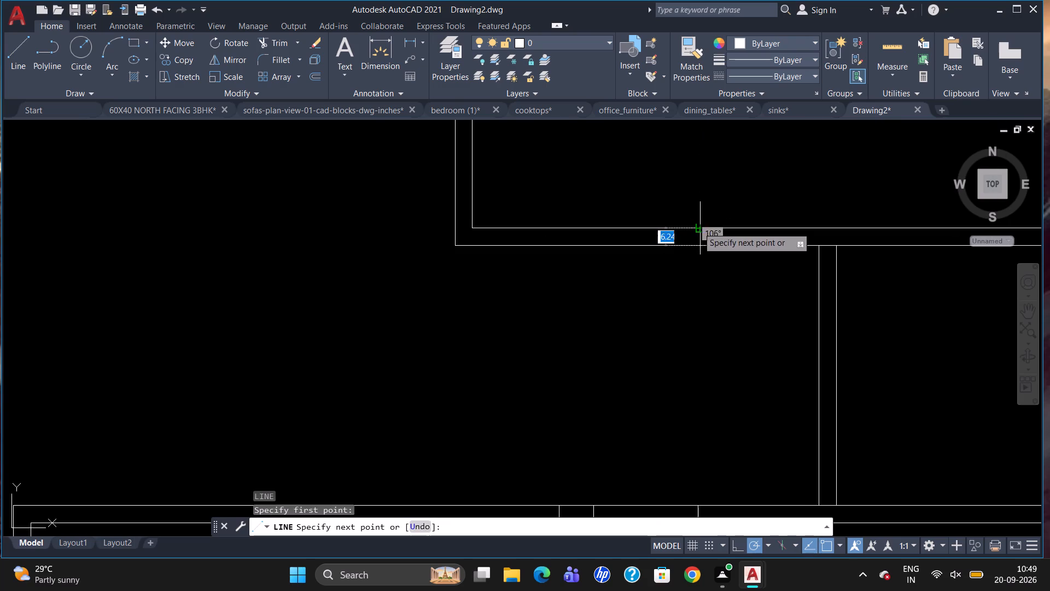
pyautogui.click(704, 224)
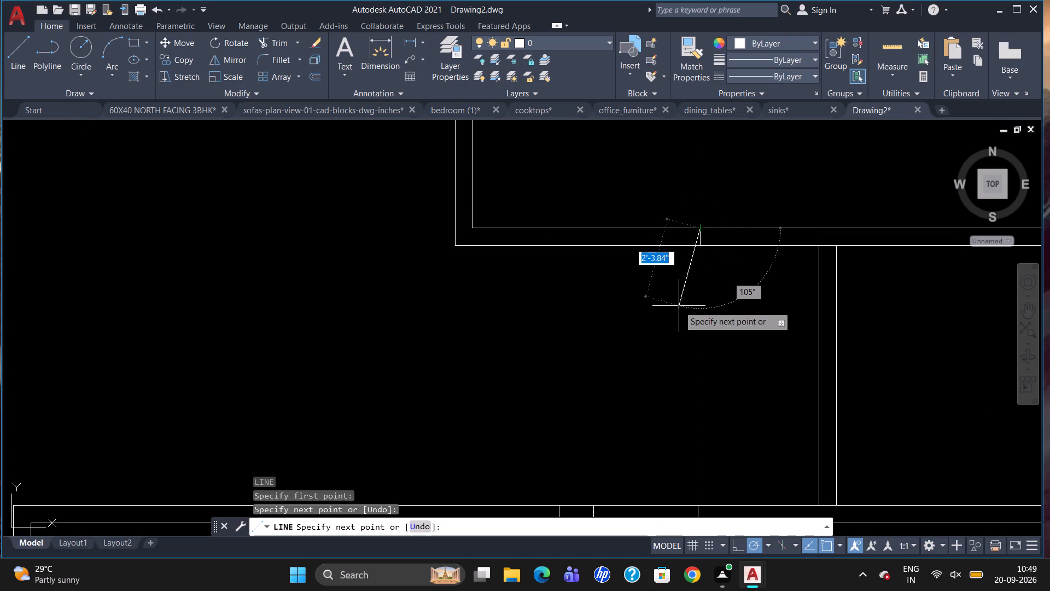
pyautogui.press('Escape')
# Offset the short line in the upper-right room's bottom partition 3' to the left to mark the opening's other edge.
pyautogui.press('o')
pyautogui.press('Return')
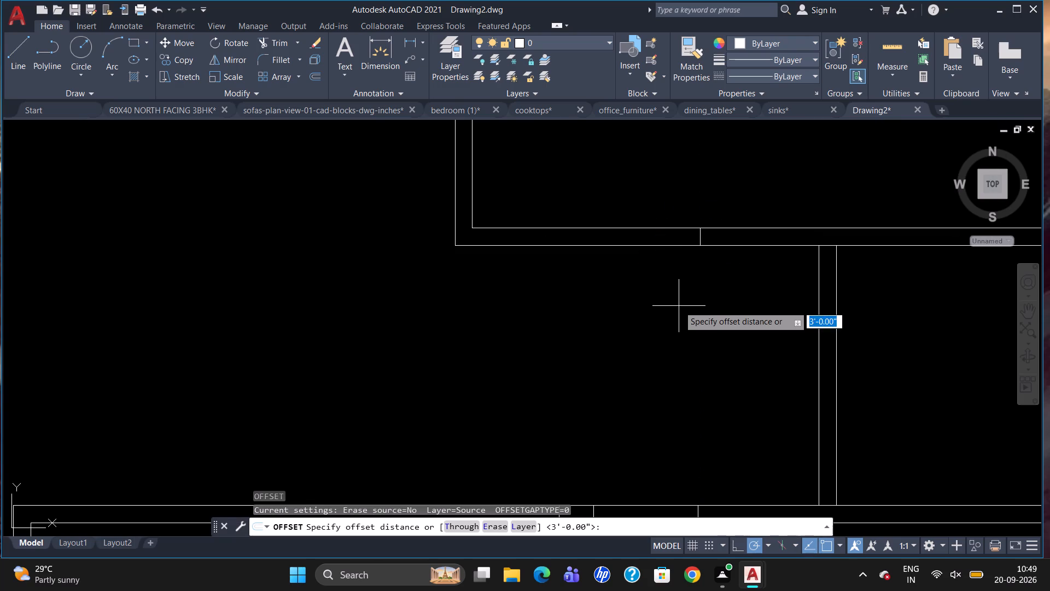
pyautogui.write("3'")
pyautogui.press('Return')
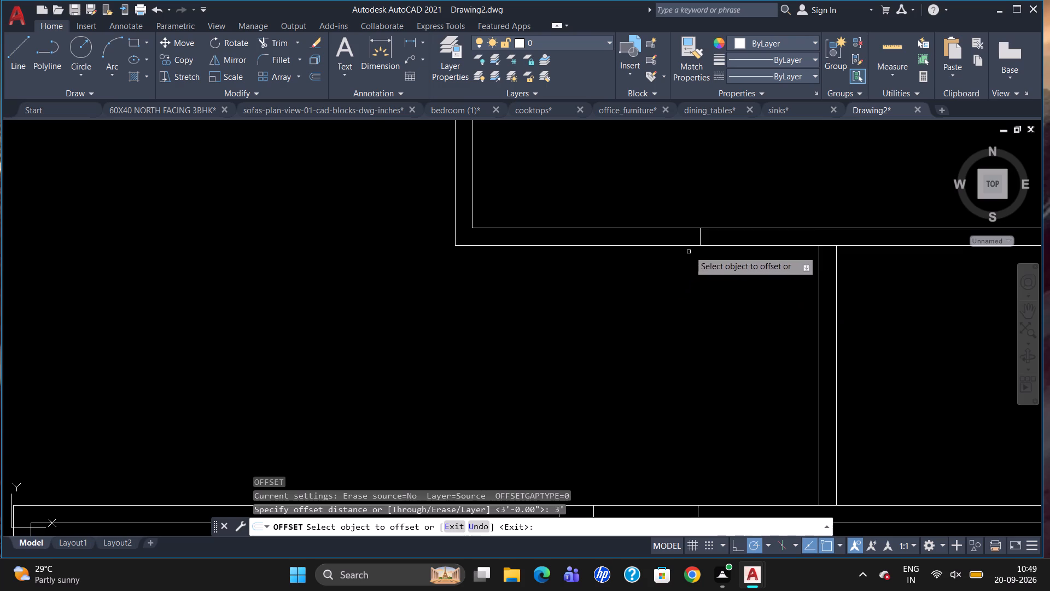
pyautogui.moveTo(700, 233); pyautogui.dragTo(663, 246)
pyautogui.click(523, 247)
pyautogui.scroll(-1, 829, 199)
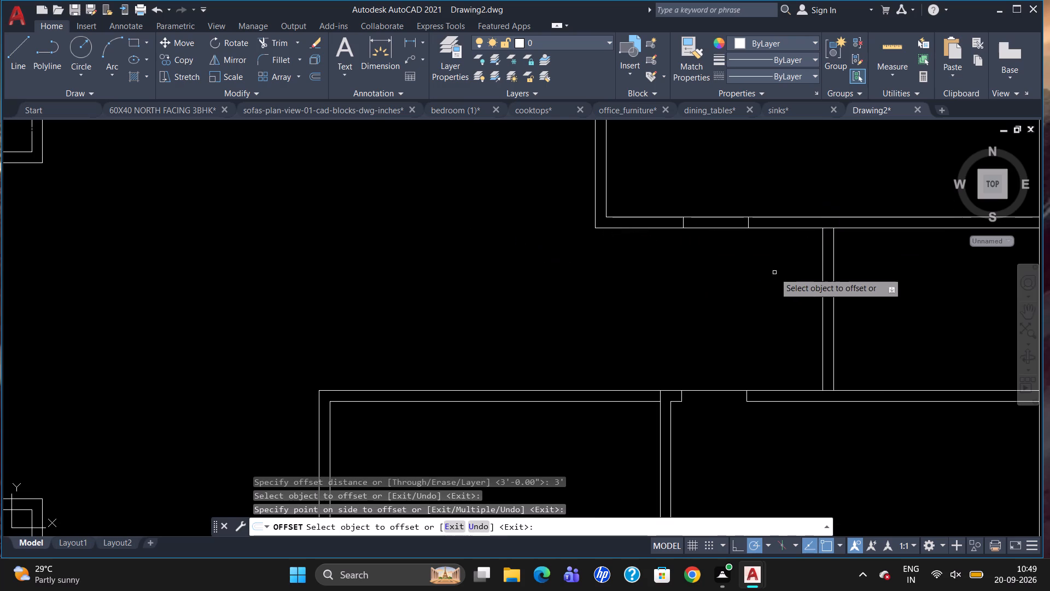
pyautogui.scroll(-1, 763, 302)
pyautogui.press('Escape')
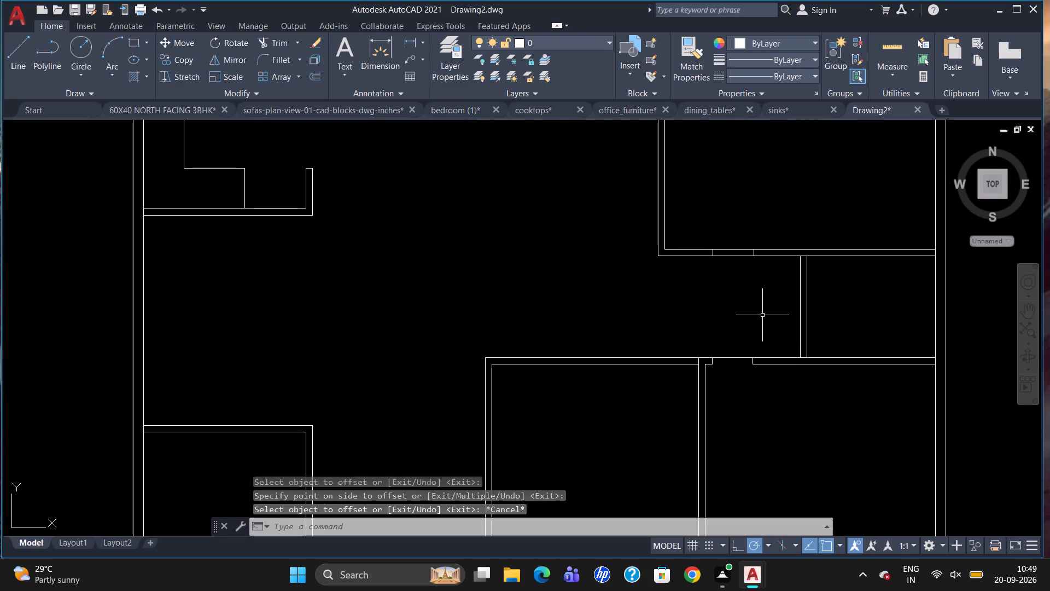
# Trim the room-side partition line between the two opening marks in the upper-right room's bottom partition.
pyautogui.write('TR')
pyautogui.press('Return')
pyautogui.press('Return')
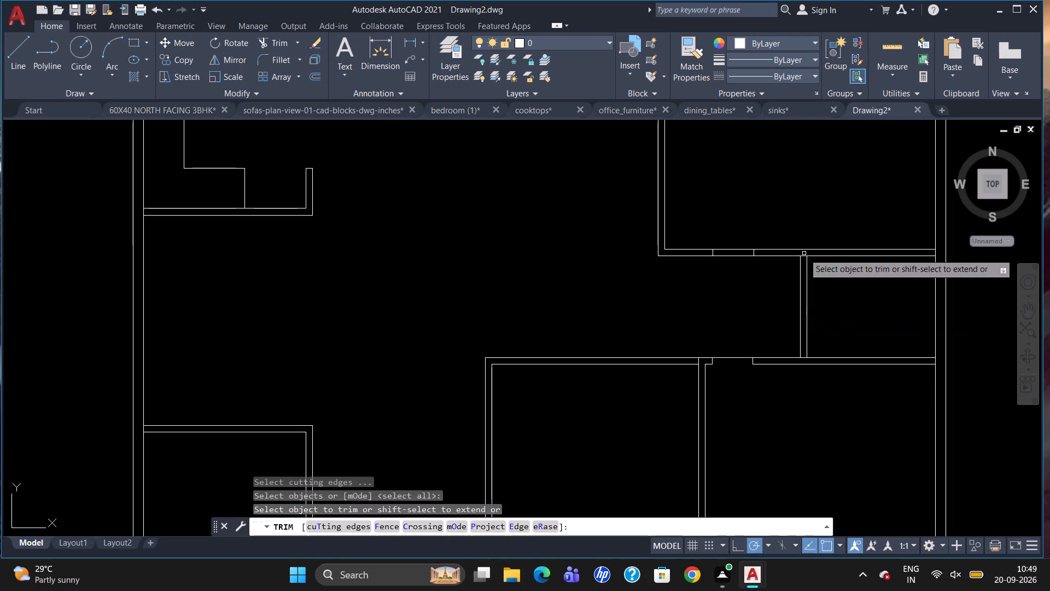
pyautogui.click(725, 249)
pyautogui.scroll(-1, 720, 299)
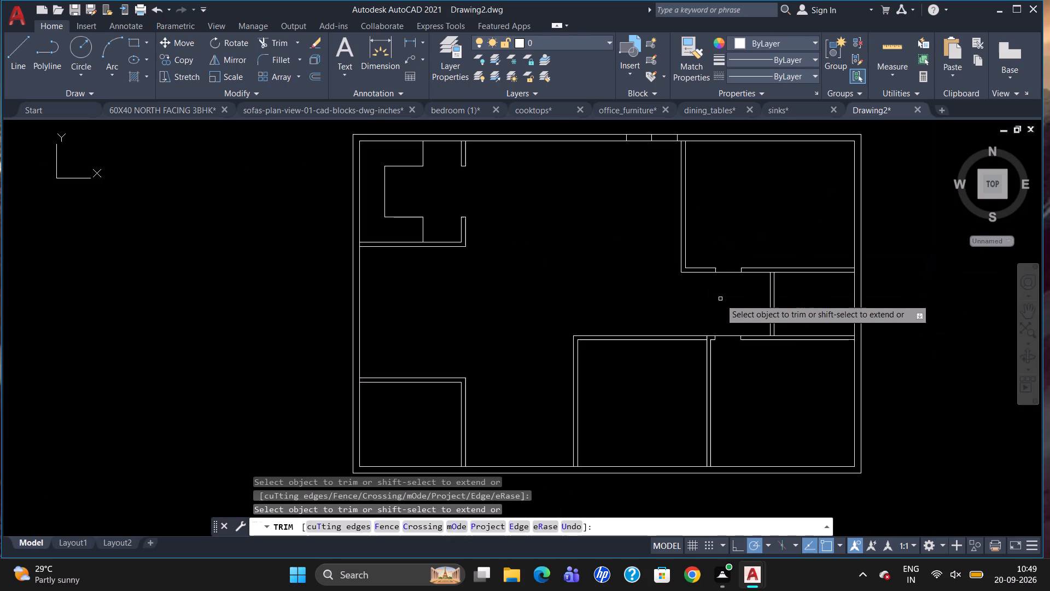
pyautogui.press('Escape')
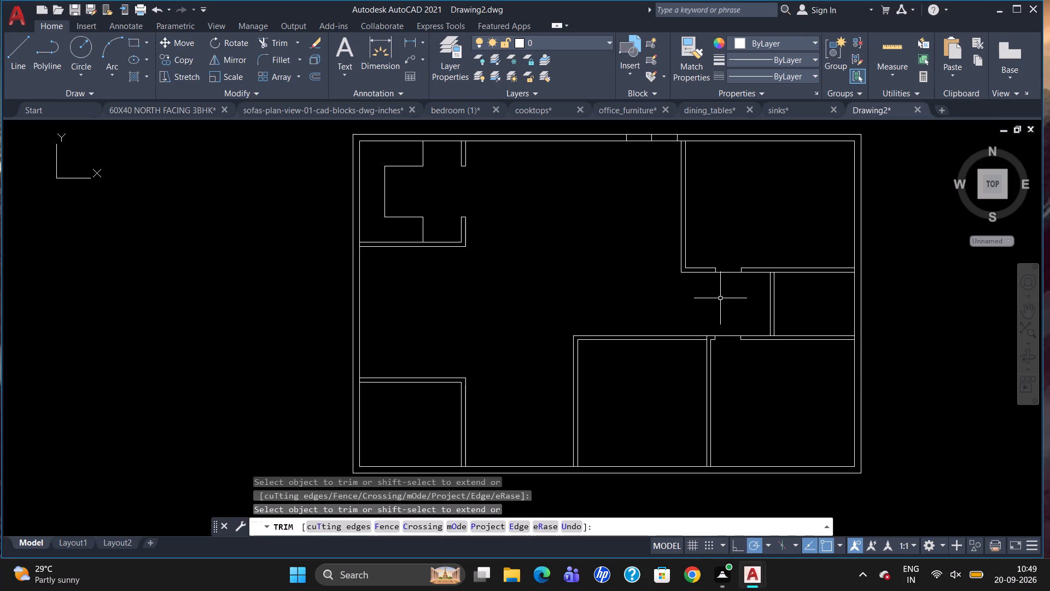
# Draw a short horizontal line across the vertical partition between the two right-hand rooms, 4" above its lower end.
pyautogui.press('l')
pyautogui.press('Return')
pyautogui.write('TK')
pyautogui.press('Return')
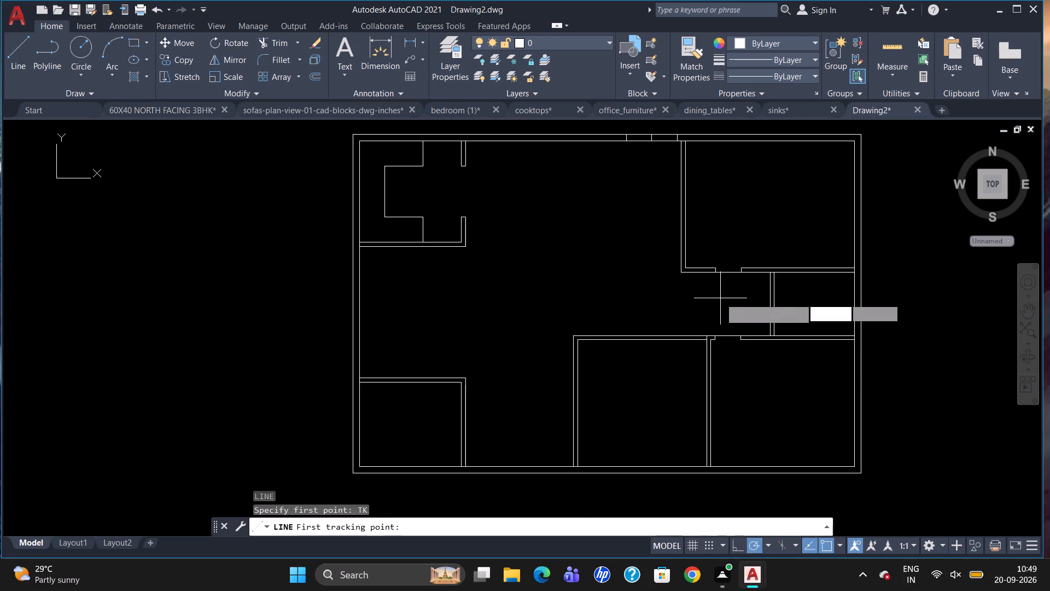
pyautogui.scroll(1, 808, 340)
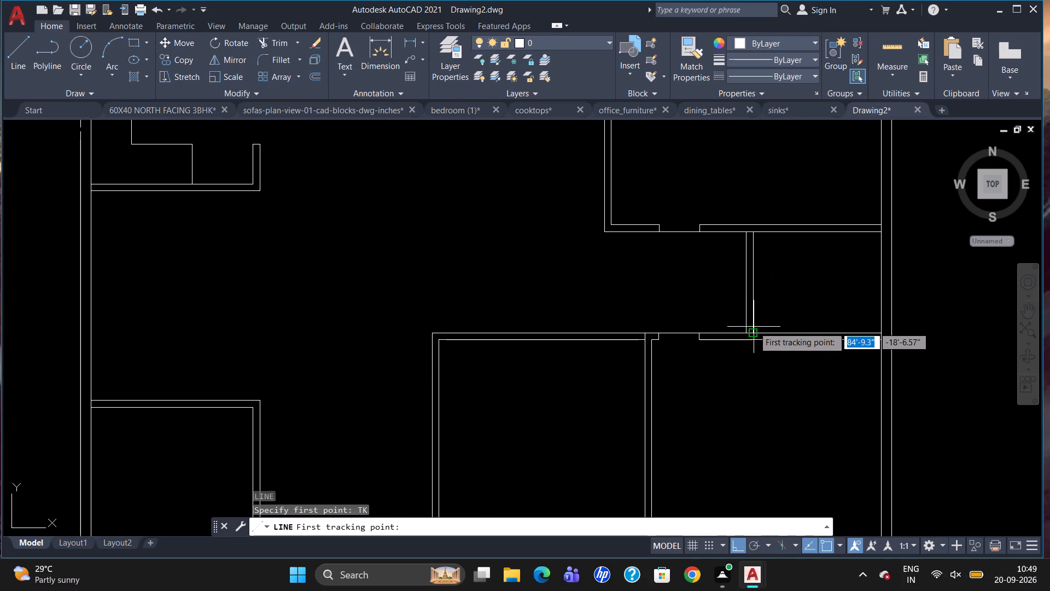
pyautogui.click(754, 328)
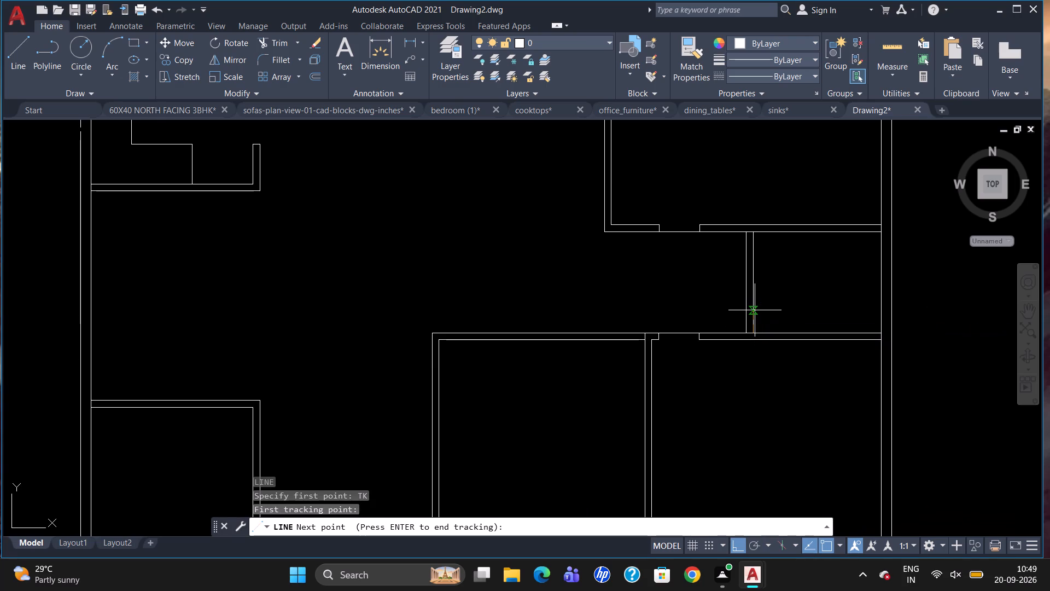
pyautogui.press('4')
pyautogui.press('Return')
pyautogui.press('Return')
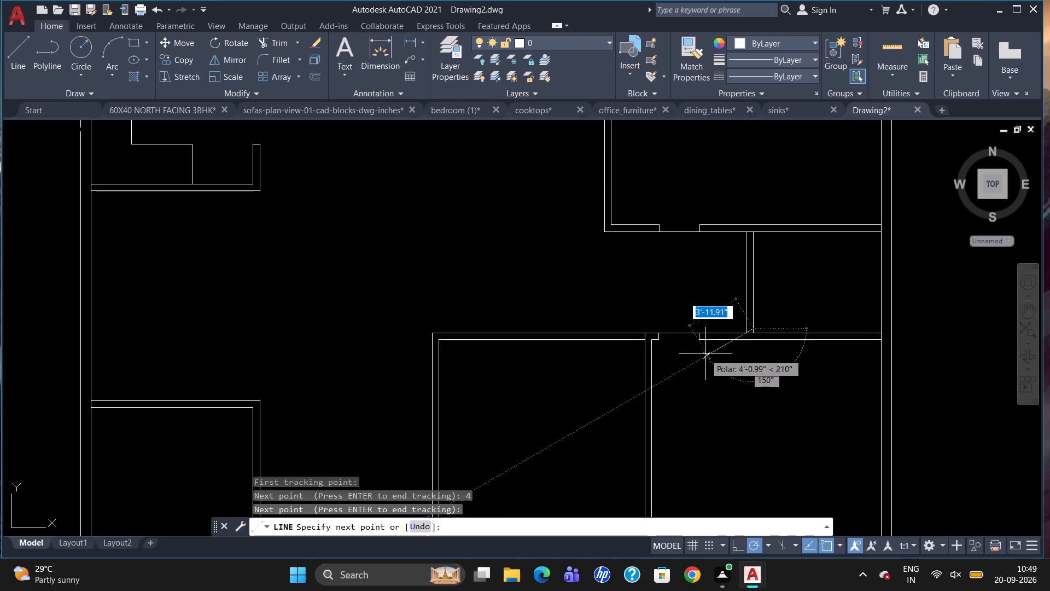
pyautogui.scroll(2, 728, 305)
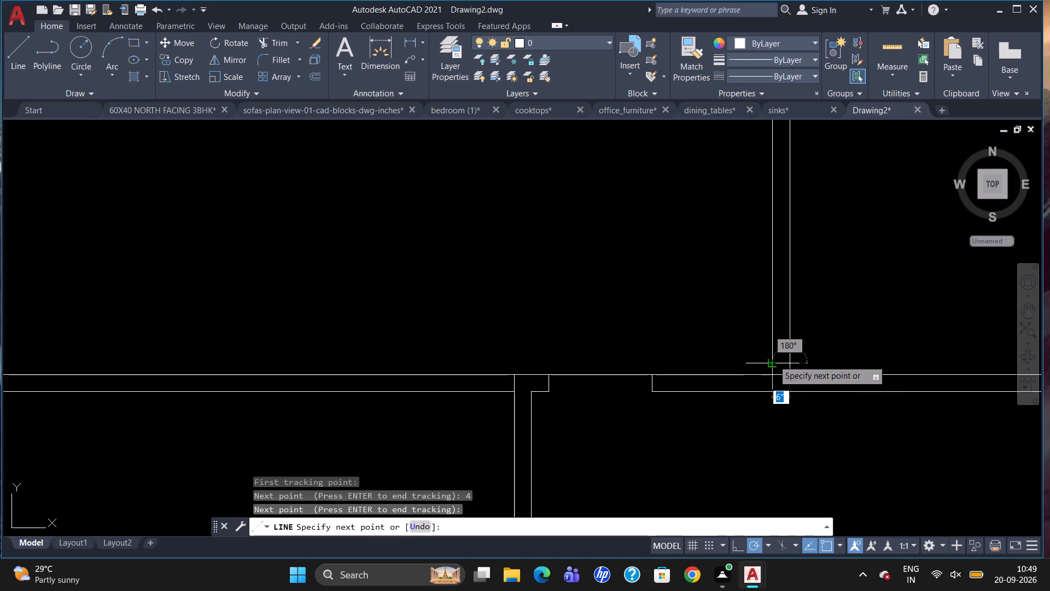
pyautogui.click(773, 359)
pyautogui.press('Escape')
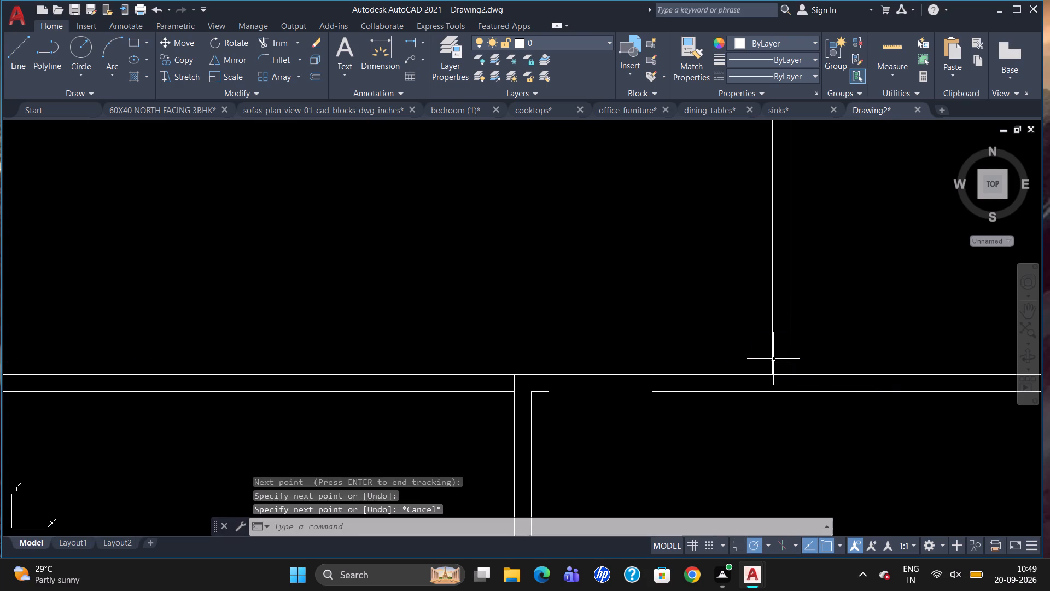
# Offset the short horizontal line in that vertical partition 2'6" upward to mark the door opening's other edge.
pyautogui.press('o')
pyautogui.press('Return')
pyautogui.write('2\'6"')
pyautogui.press('Return')
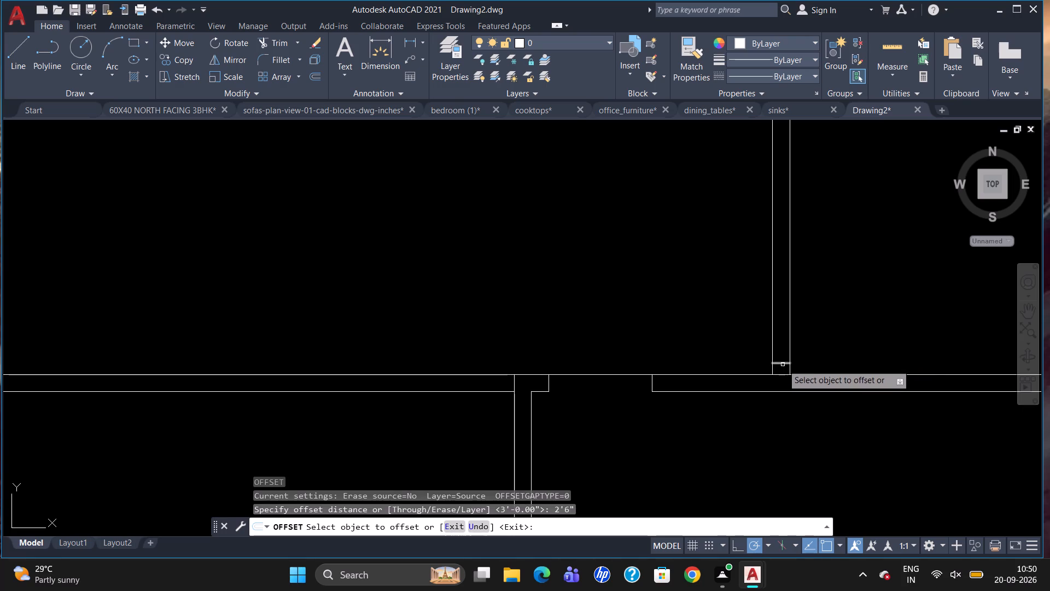
pyautogui.click(783, 364)
pyautogui.click(785, 326)
# Trim the right face line of the short vertical partition between its two opening marks.
pyautogui.write('TR')
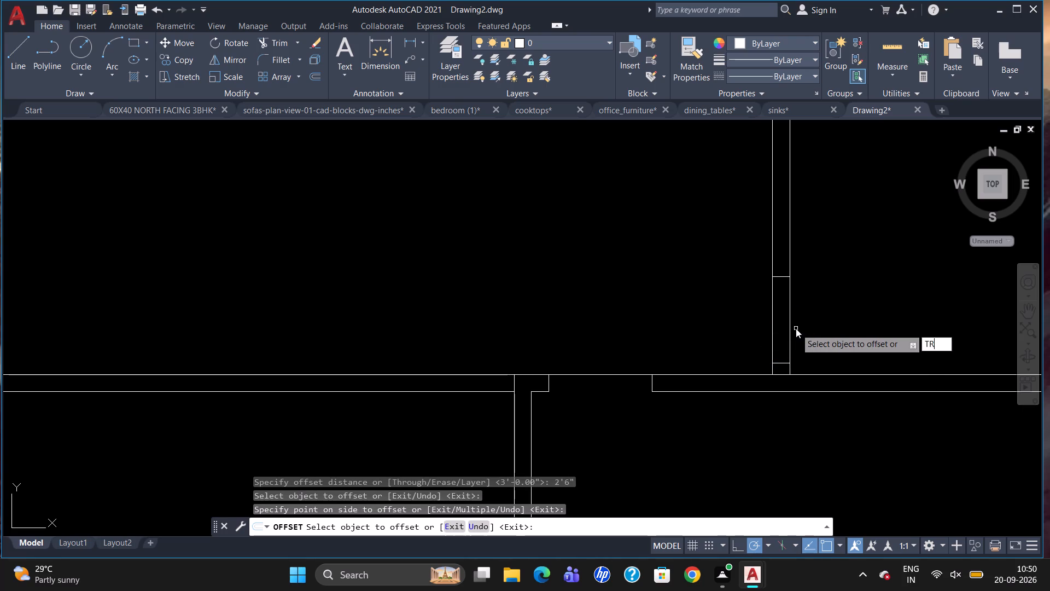
pyautogui.press('Return')
pyautogui.press('Return')
pyautogui.write('TR')
pyautogui.press('Return')
pyautogui.press('Return')
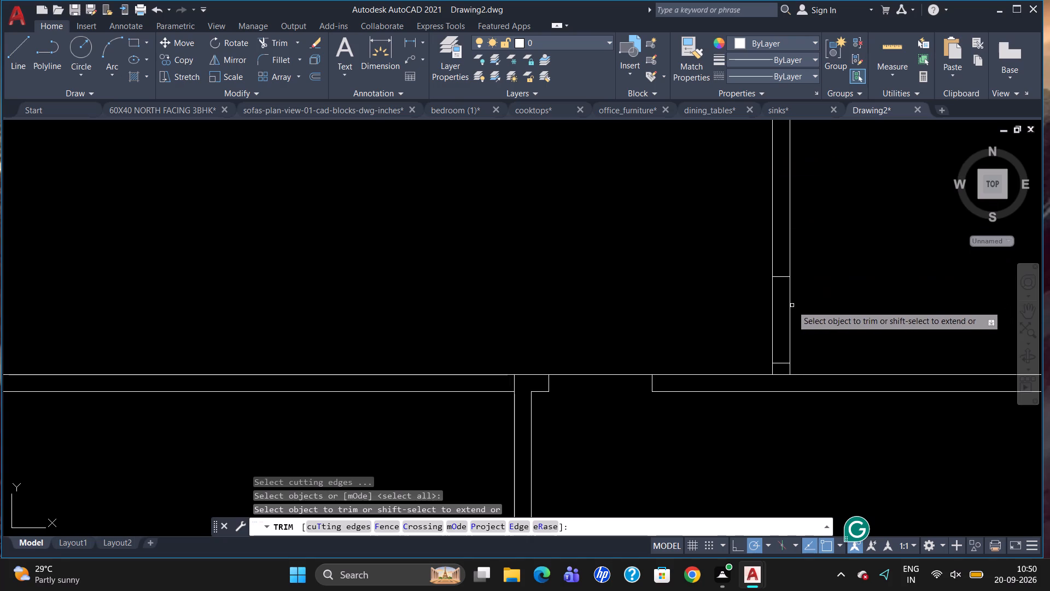
pyautogui.moveTo(790, 307); pyautogui.dragTo(797, 302)
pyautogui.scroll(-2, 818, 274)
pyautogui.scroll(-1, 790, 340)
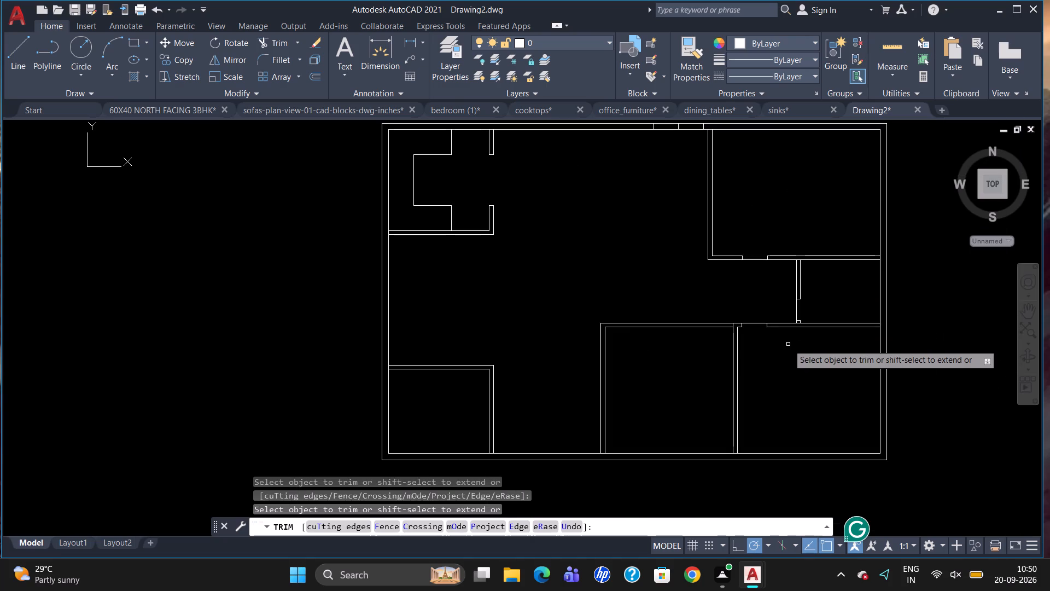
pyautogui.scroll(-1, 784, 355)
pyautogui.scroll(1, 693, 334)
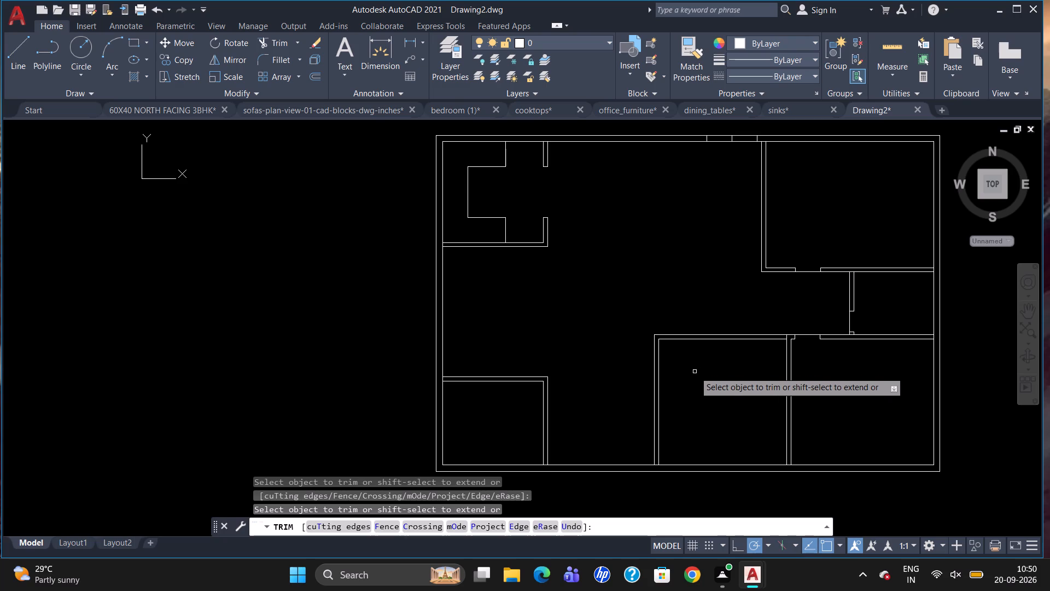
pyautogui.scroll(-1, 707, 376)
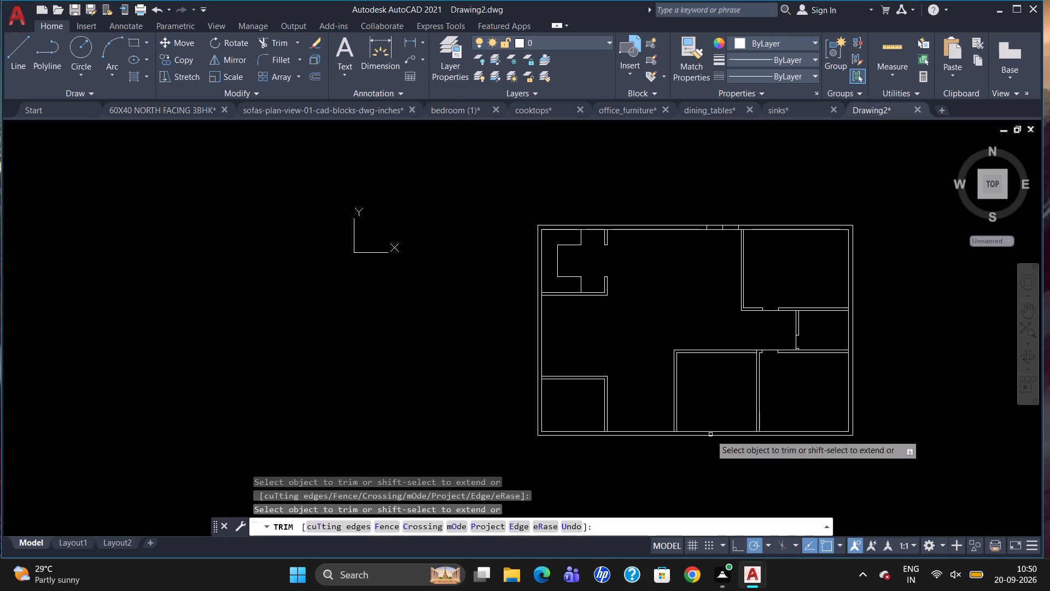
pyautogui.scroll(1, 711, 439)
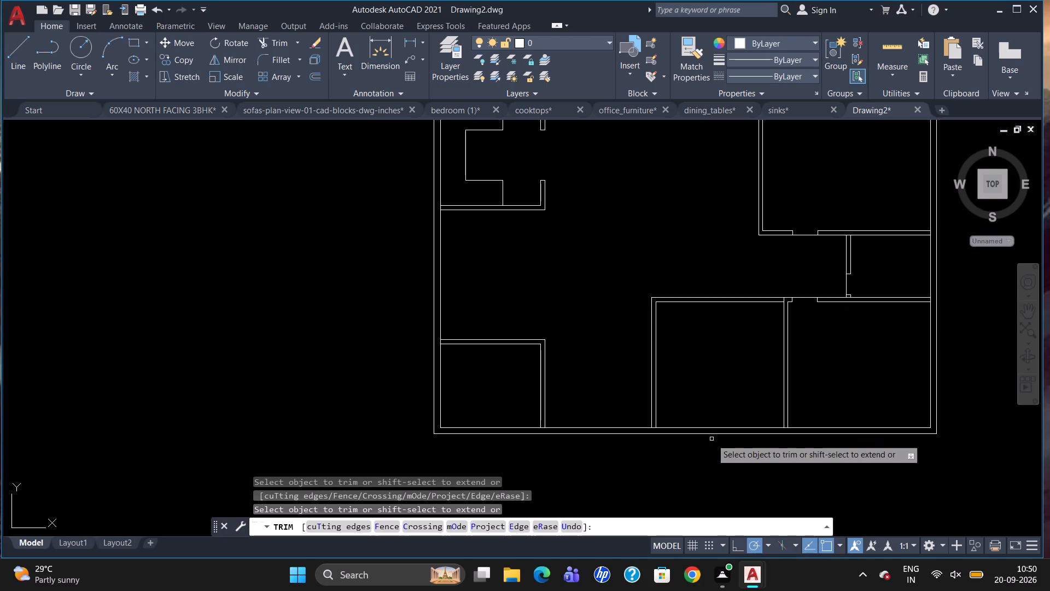
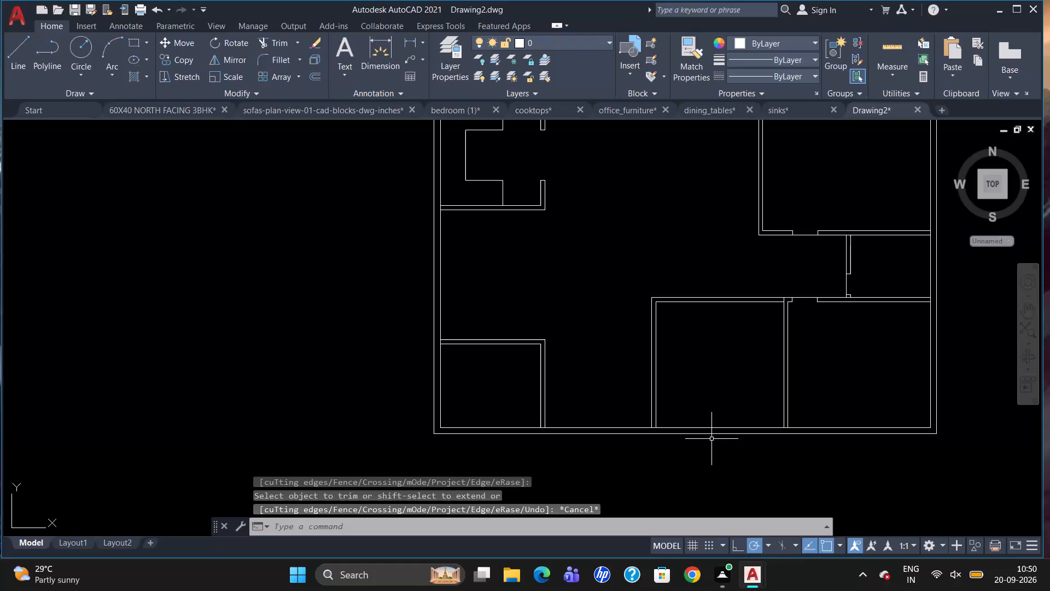
# Draw a short vertical line across the bottom outer wall, 6" left of the lower middle room's left partition.
pyautogui.press('l')
pyautogui.press('Return')
pyautogui.write('TK')
pyautogui.press('Return')
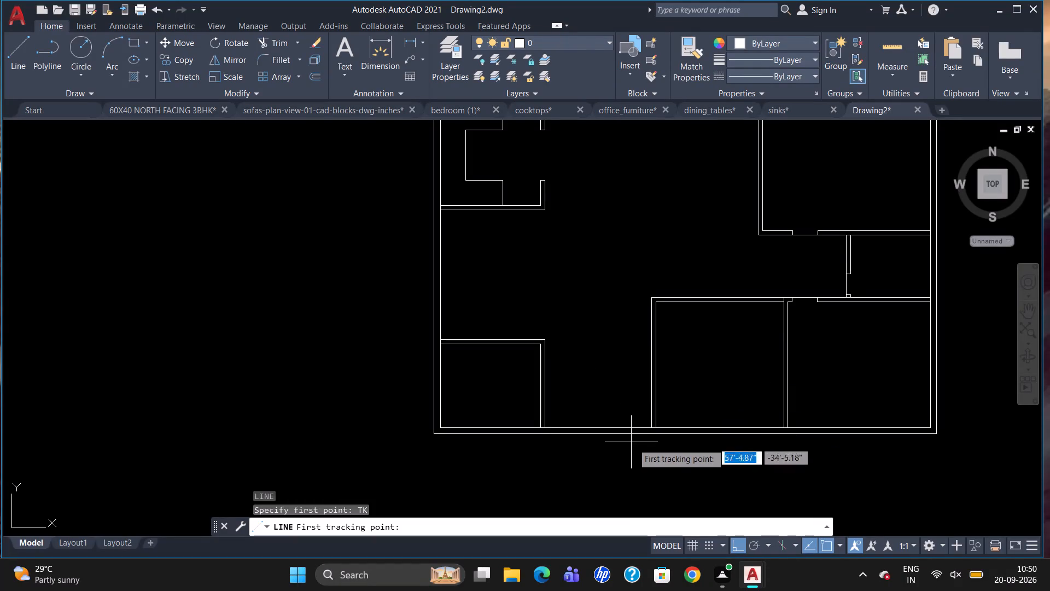
pyautogui.moveTo(652, 424); pyautogui.dragTo(638, 424)
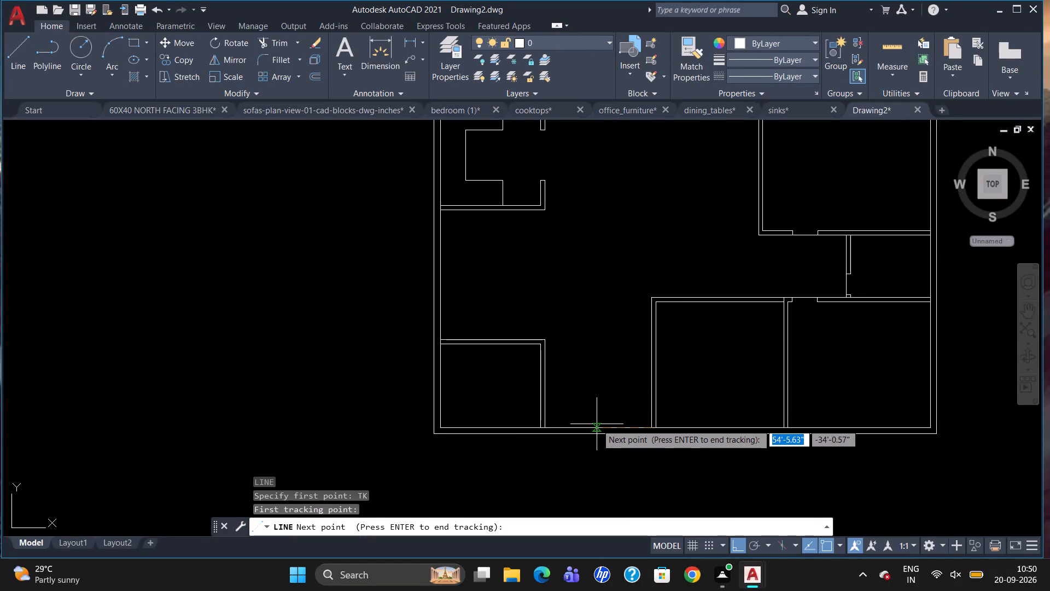
pyautogui.press('6')
pyautogui.press('Return')
pyautogui.press('Return')
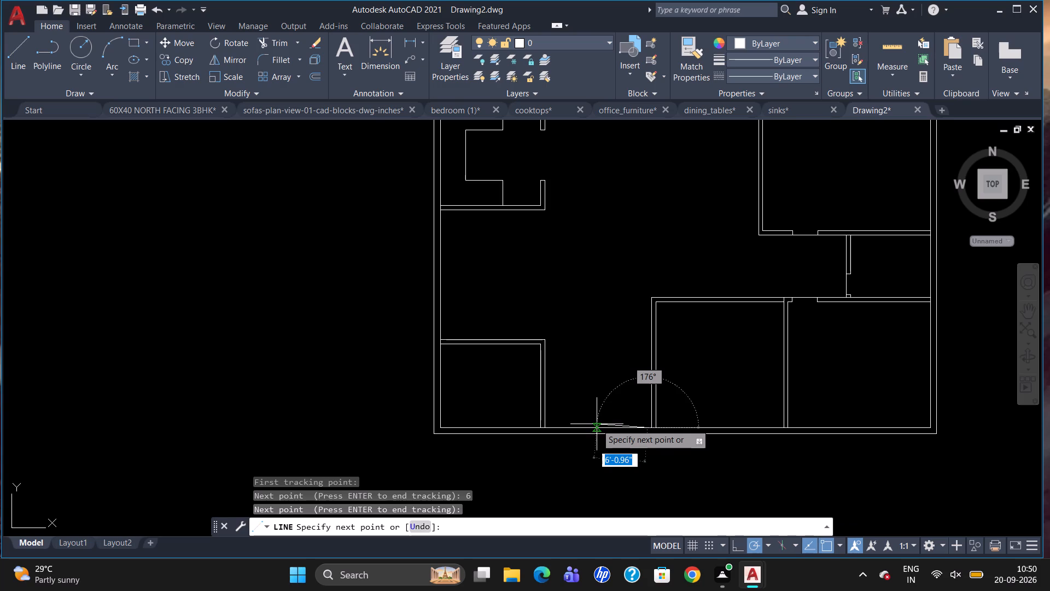
pyautogui.scroll(3, 660, 428)
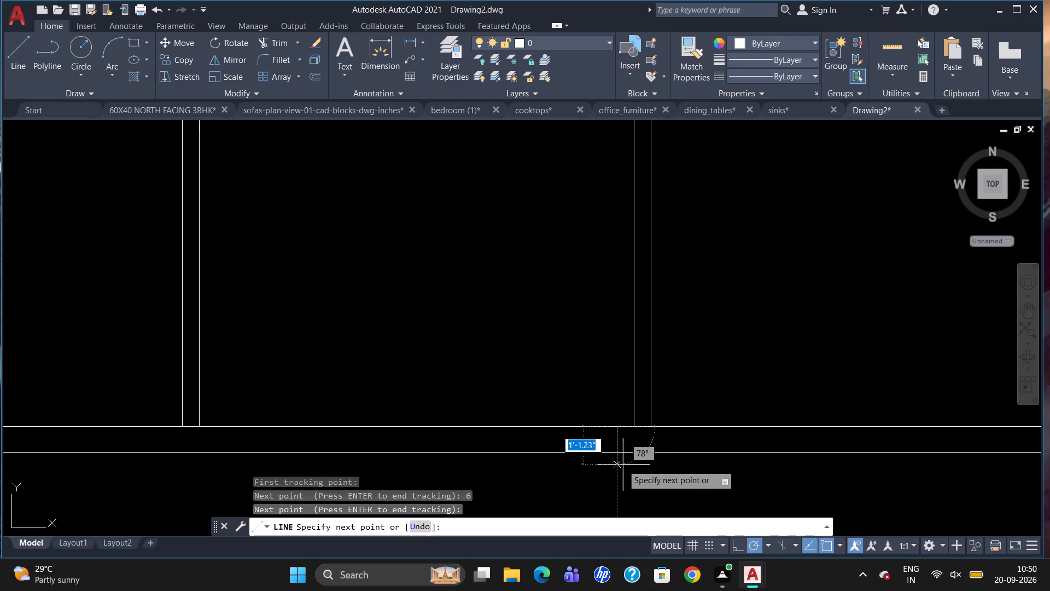
pyautogui.click(617, 449)
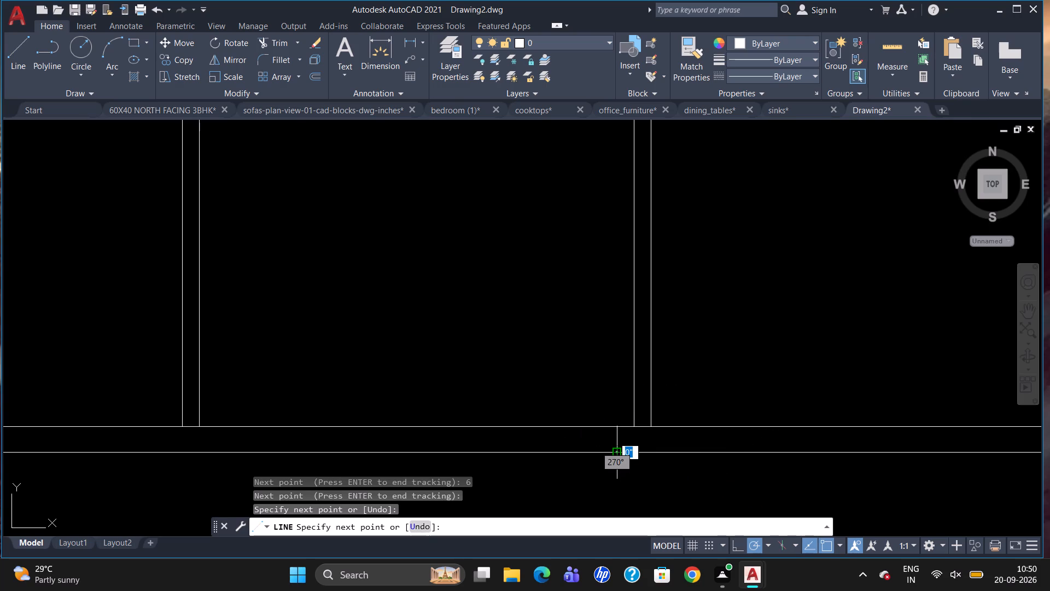
pyautogui.press('Escape')
# Offset the short line in the bottom outer wall 3' to the left to mark the opening's other edge.
pyautogui.press('o')
pyautogui.press('Return')
pyautogui.write("3'")
pyautogui.press('Return')
pyautogui.click(617, 449)
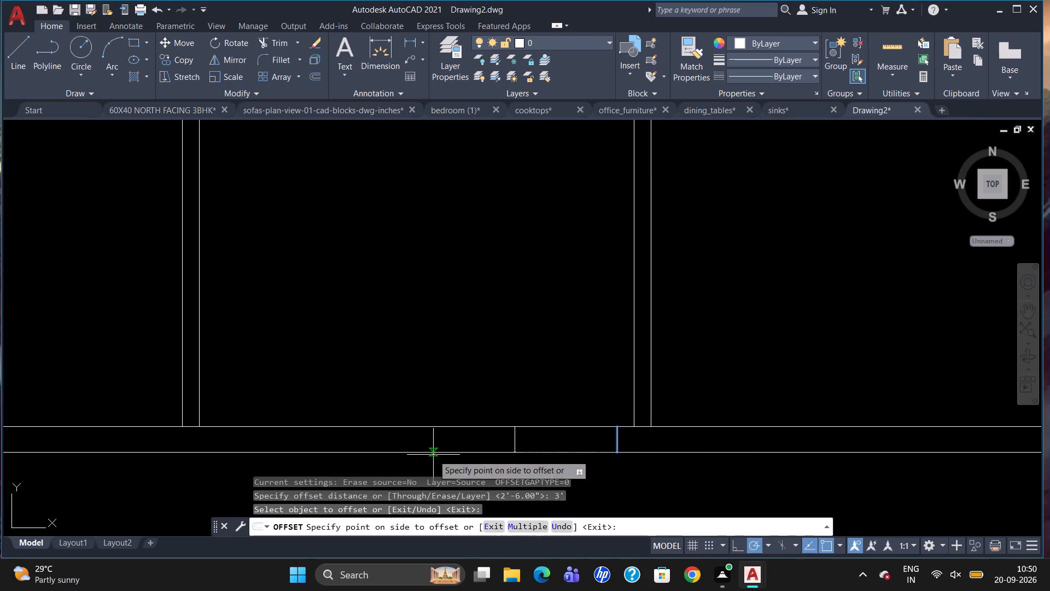
pyautogui.click(433, 455)
pyautogui.scroll(-1, 743, 302)
pyautogui.scroll(-1, 735, 404)
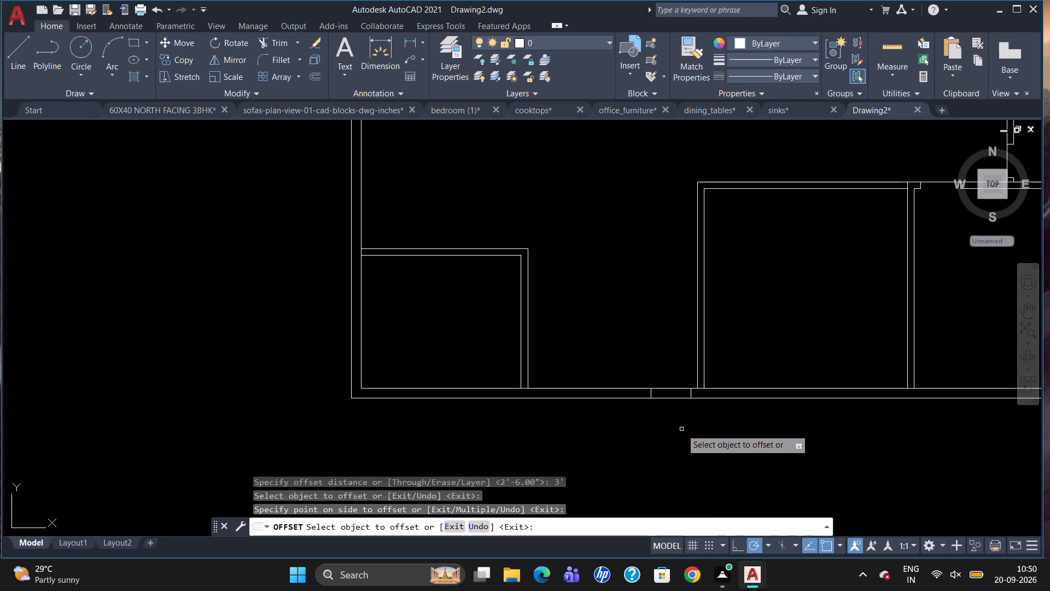
pyautogui.scroll(-1, 651, 434)
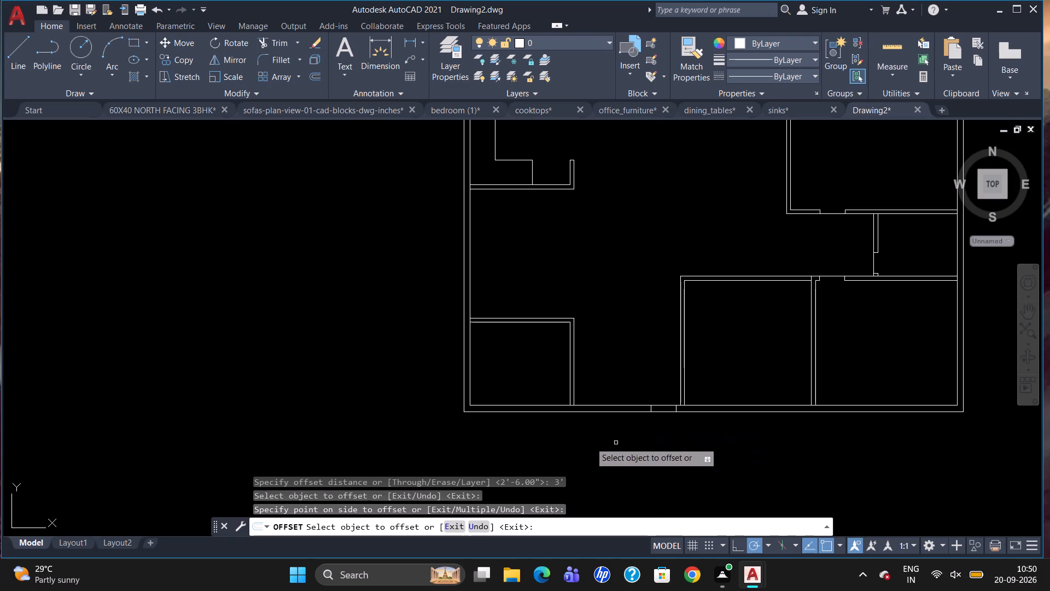
pyautogui.scroll(1, 564, 430)
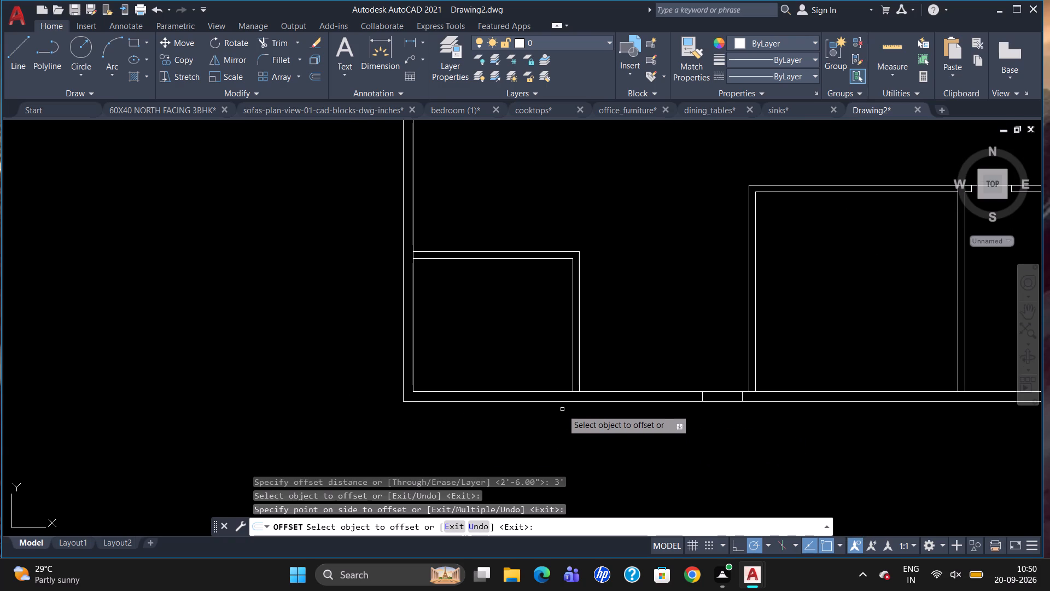
pyautogui.press('Escape')
# Trim the bottom outer wall's inner face line between the two opening marks.
pyautogui.write('TR')
pyautogui.press('Return')
pyautogui.press('Return')
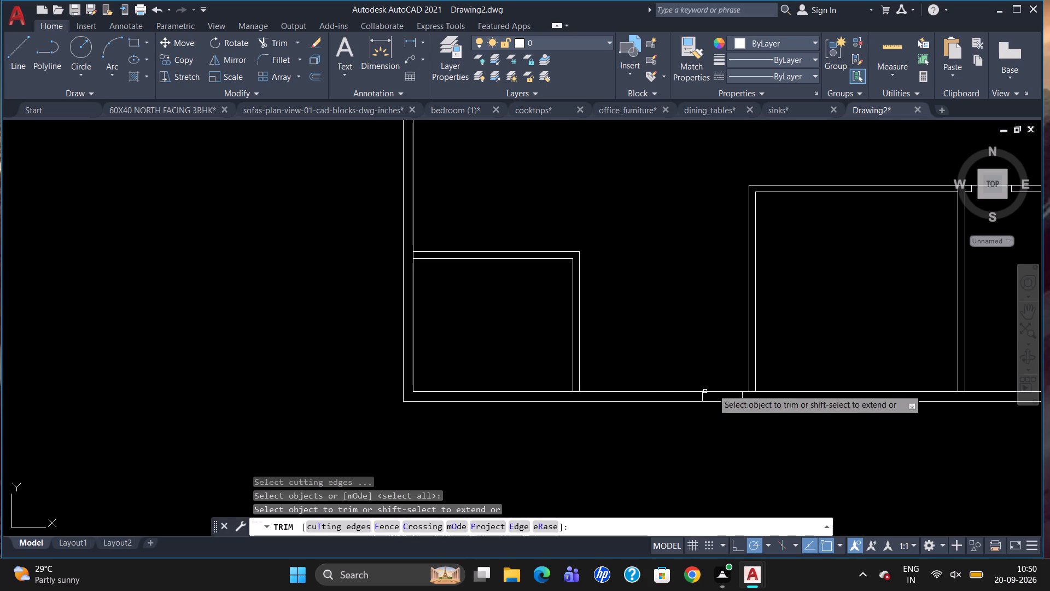
pyautogui.click(723, 391)
pyautogui.scroll(-1, 675, 418)
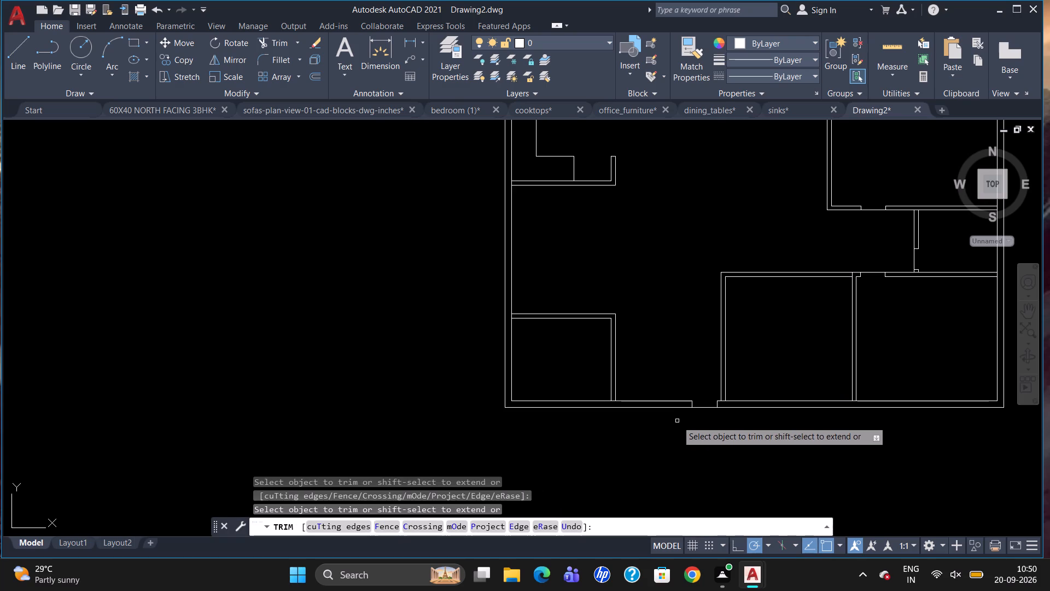
pyautogui.press('Escape')
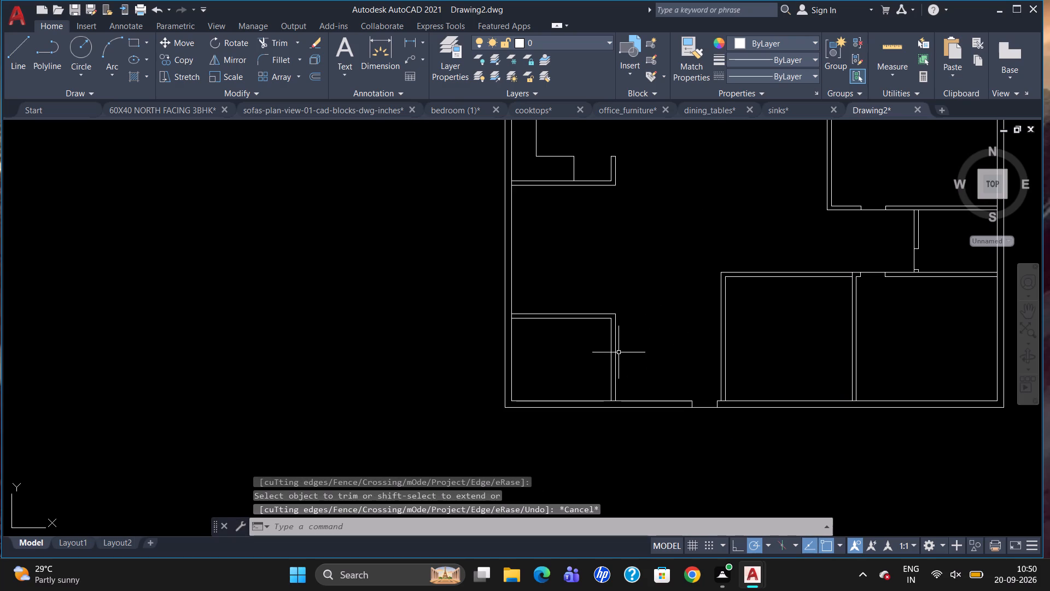
# Draw a short horizontal line across the lower-left room's right partition at the midpoint of its inner face.
pyautogui.scroll(1, 617, 378)
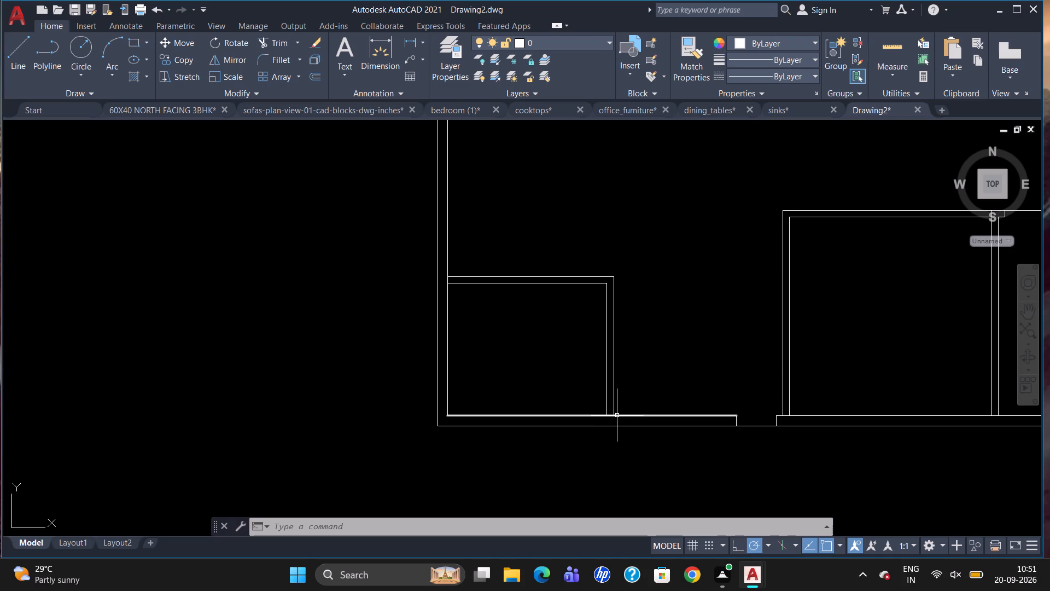
pyautogui.press('l')
pyautogui.press('Return')
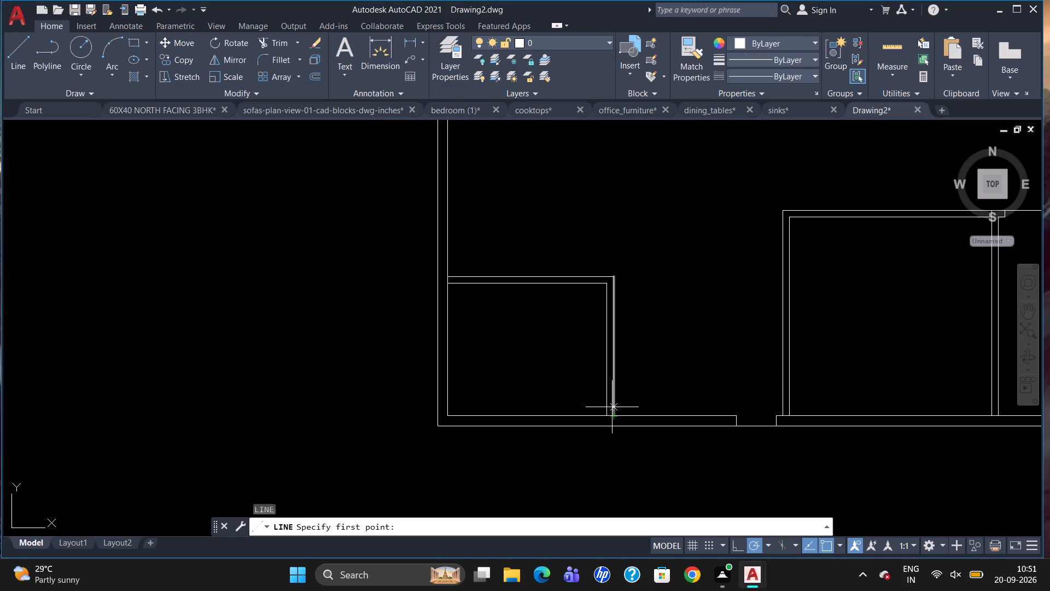
pyautogui.click(605, 351)
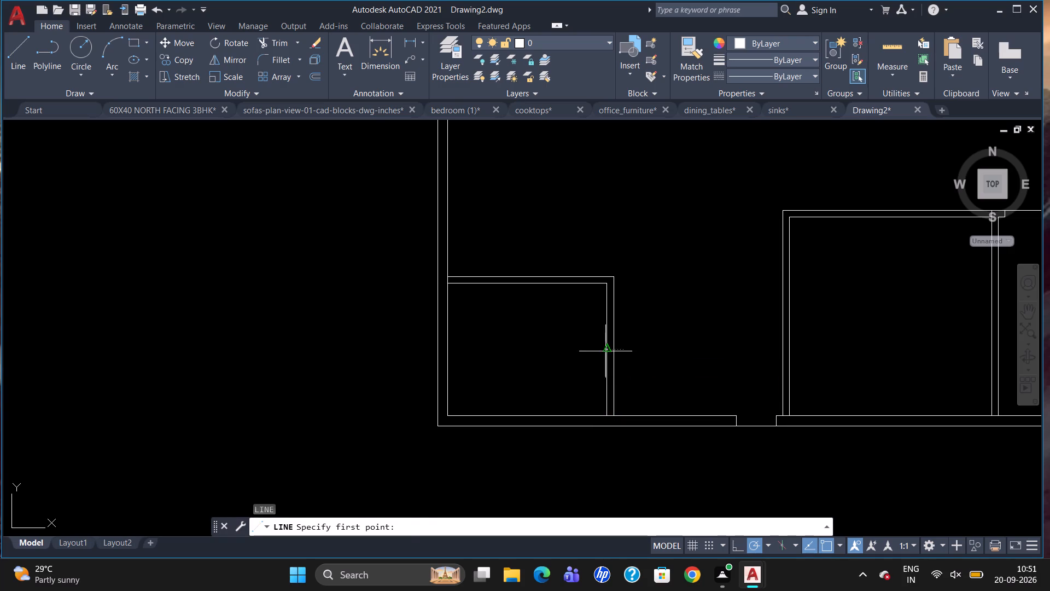
pyautogui.scroll(3, 612, 349)
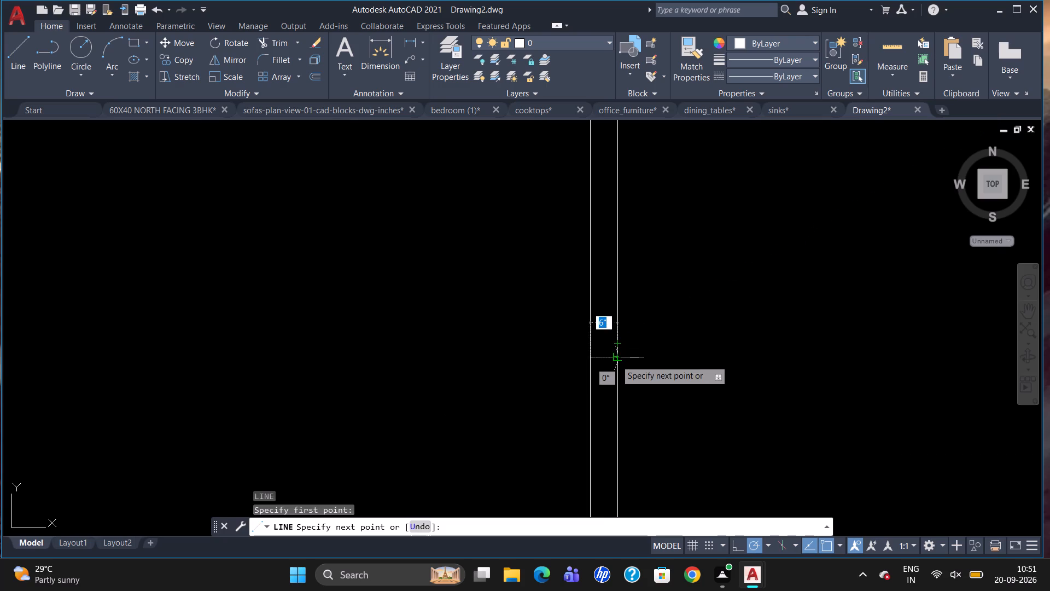
pyautogui.click(616, 360)
pyautogui.press('Escape')
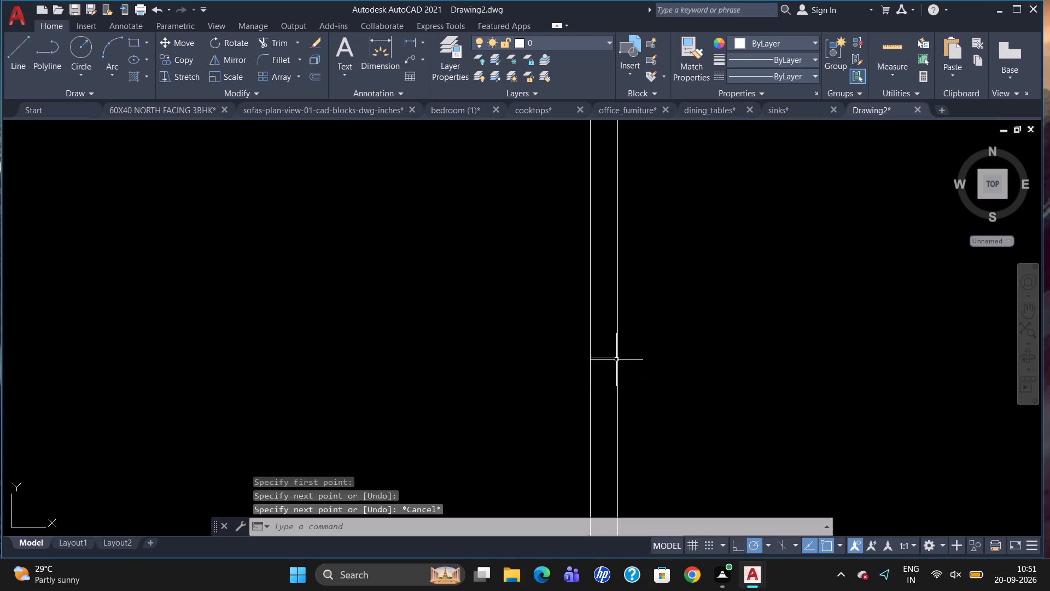
# Offset the short midpoint line in the lower-left room's right partition 1'3" both downward and upward.
pyautogui.press('o')
pyautogui.press('Return')
pyautogui.press('1')
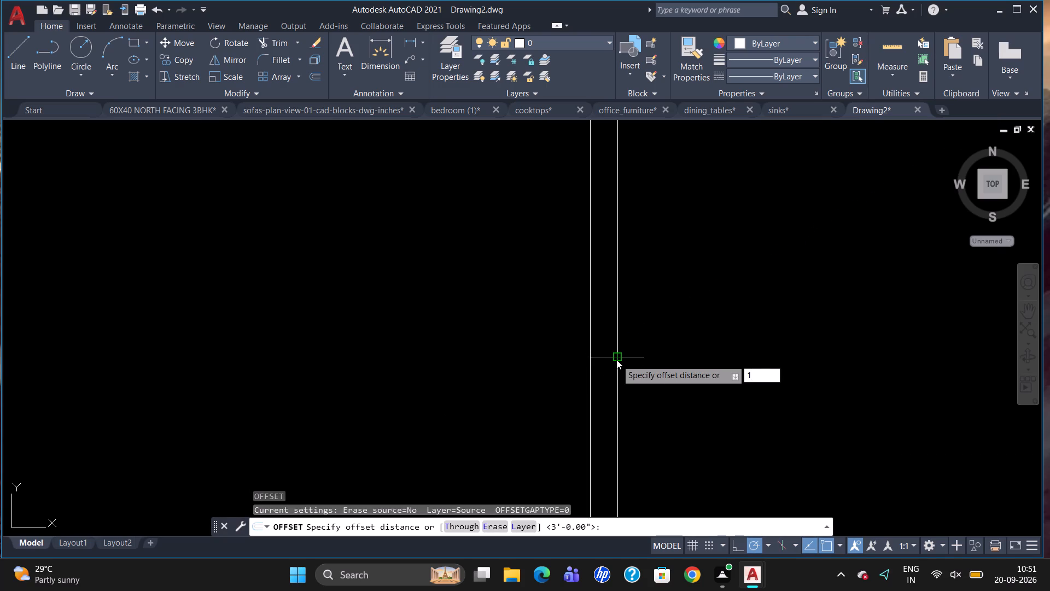
pyautogui.write("'3")
pyautogui.hotkey('shift', '"')
pyautogui.press('Return')
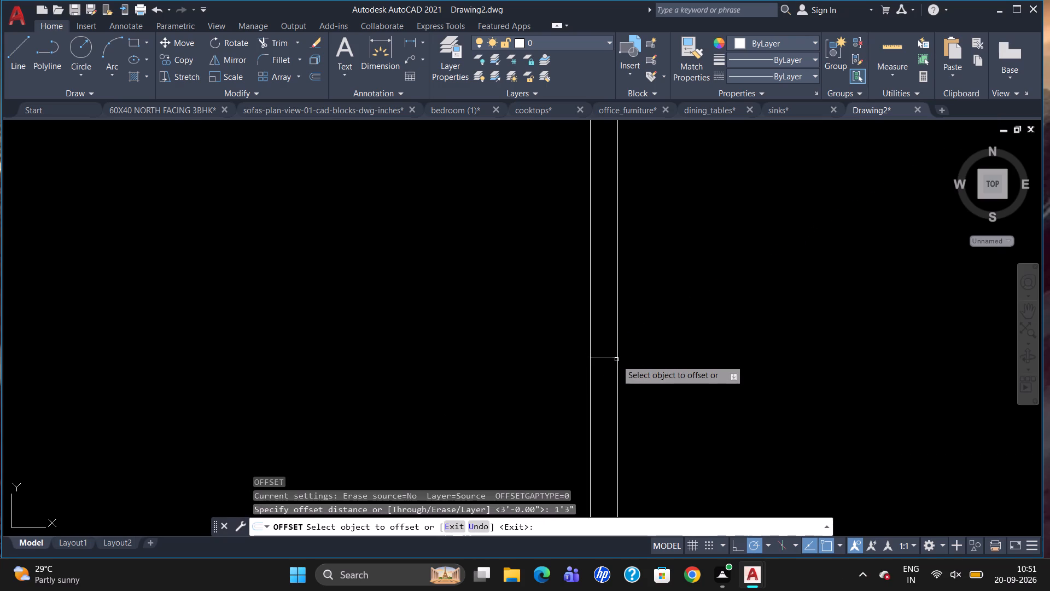
pyautogui.moveTo(616, 358); pyautogui.dragTo(616, 380)
pyautogui.moveTo(604, 422); pyautogui.dragTo(604, 421)
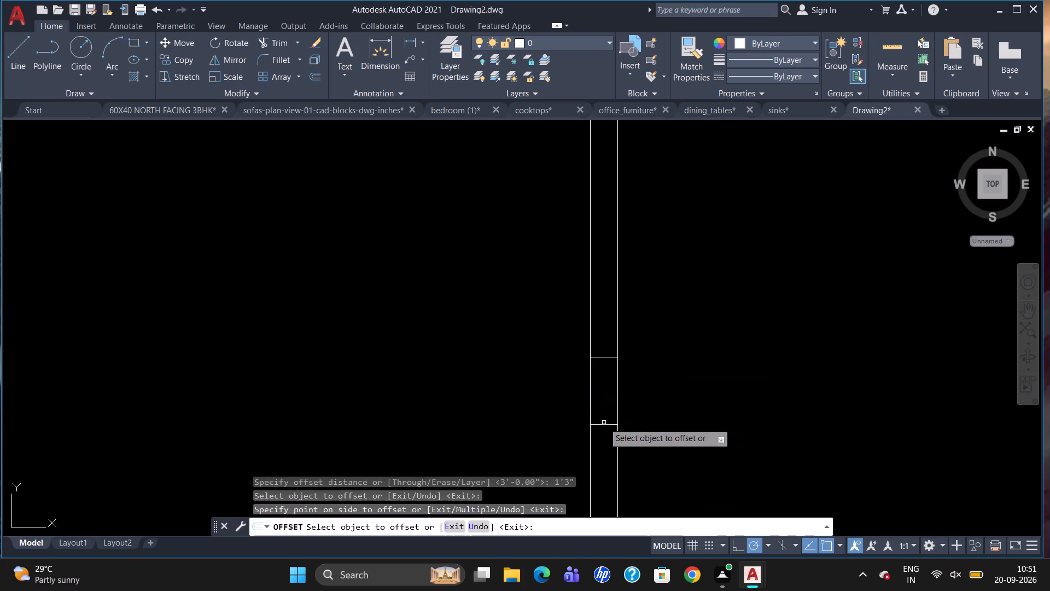
pyautogui.moveTo(604, 421); pyautogui.dragTo(603, 415)
pyautogui.click(610, 359)
pyautogui.click(615, 275)
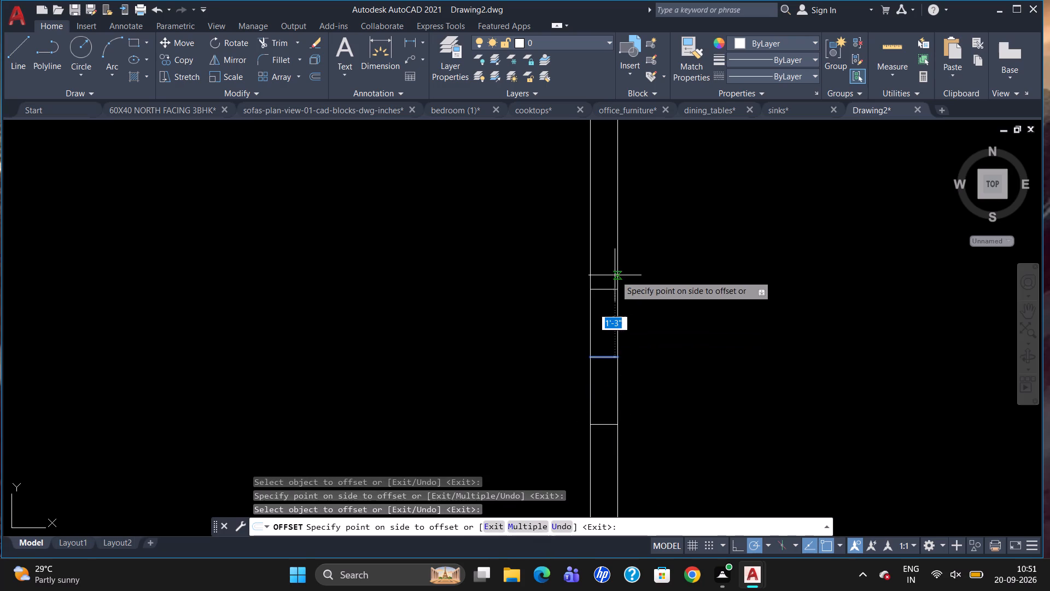
pyautogui.press('Escape')
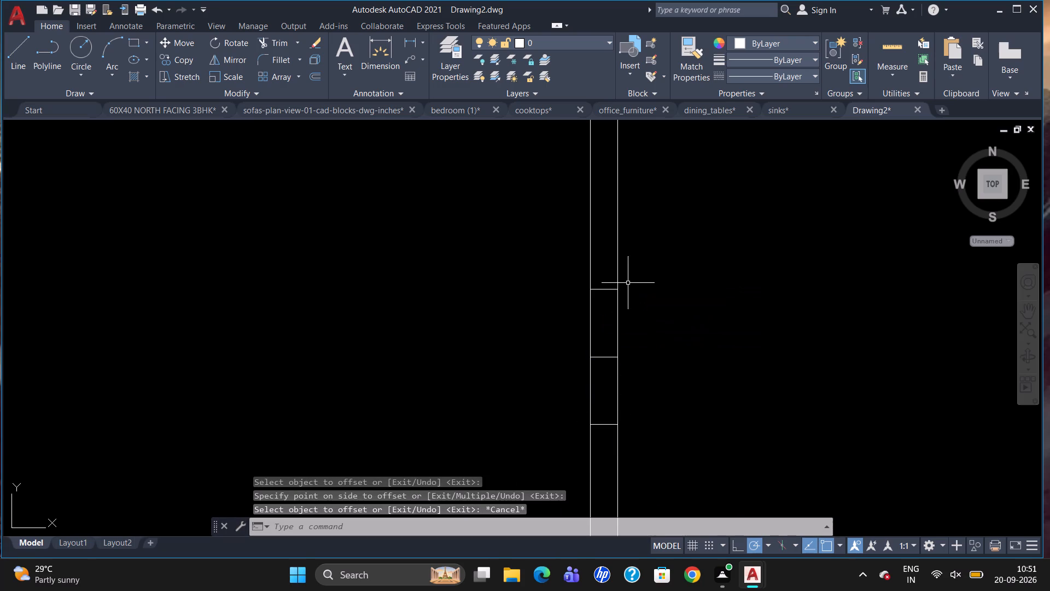
# Delete the middle construction line between the two opening marks in the lower-left room's right partition.
pyautogui.click(608, 357)
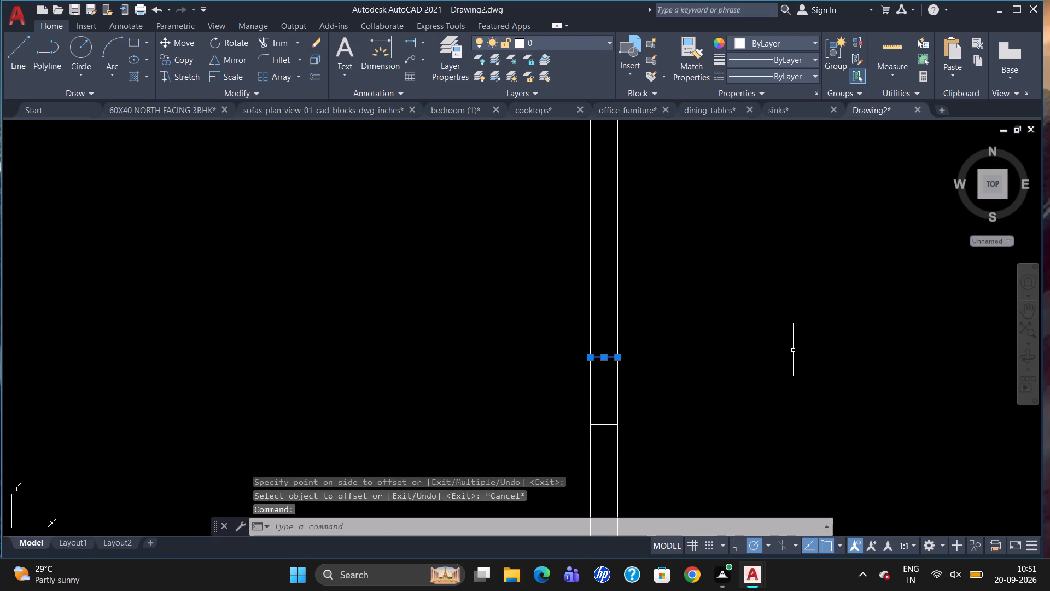
pyautogui.press('Delete')
# Trim the room-side face line of the lower-left room's right partition between the two opening marks.
pyautogui.write('TR')
pyautogui.press('Return')
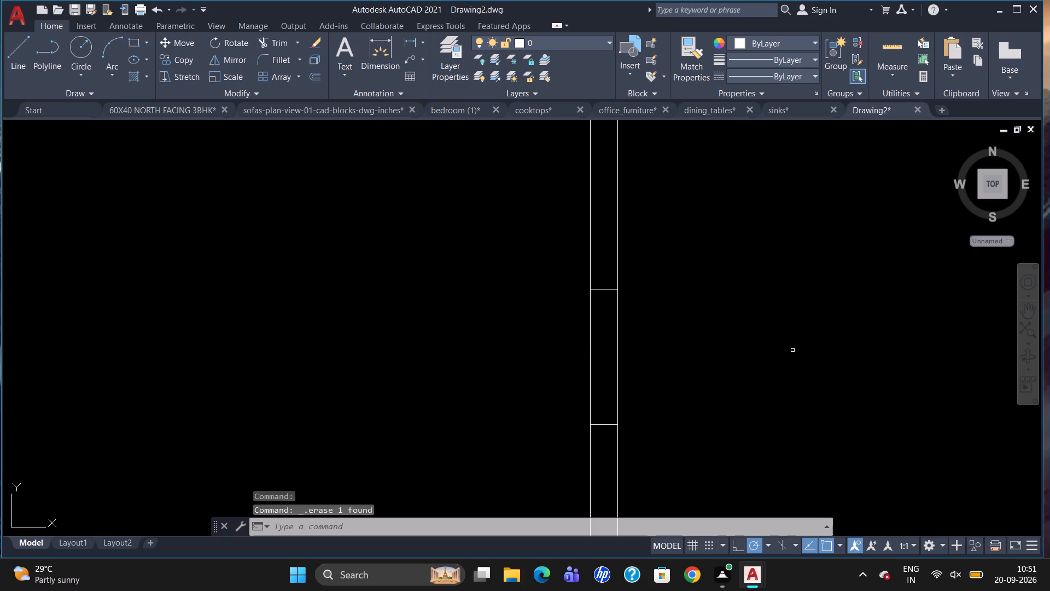
pyautogui.press('Return')
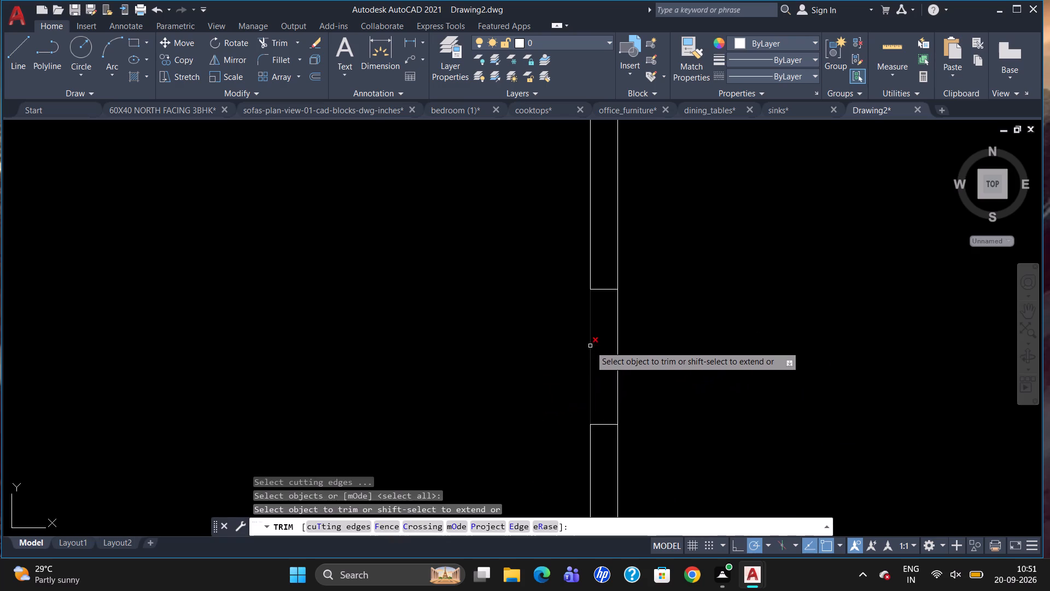
pyautogui.click(590, 345)
pyautogui.scroll(-3, 574, 360)
pyautogui.scroll(-1, 616, 445)
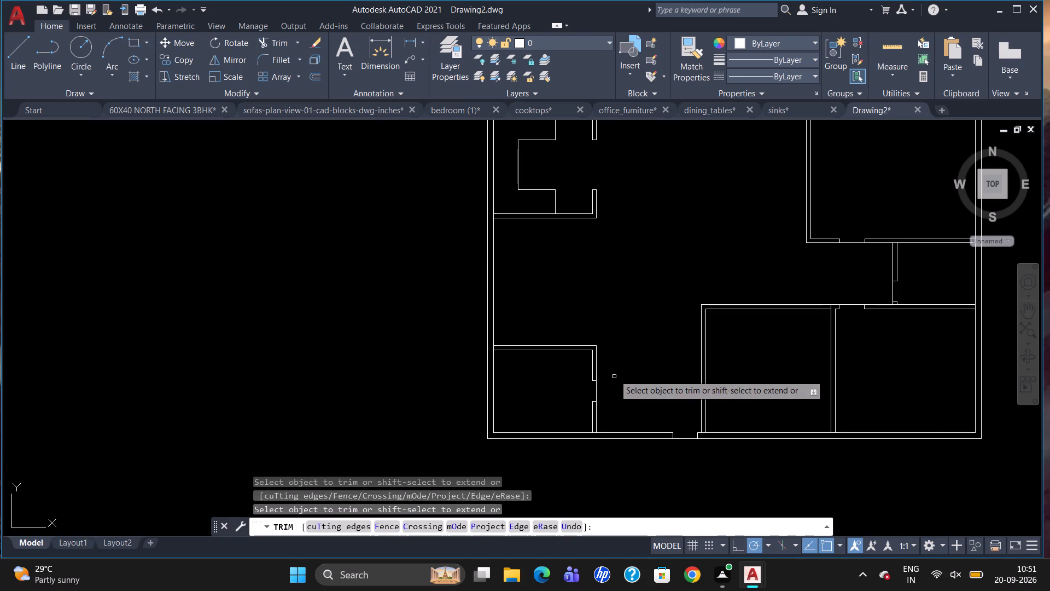
pyautogui.scroll(-1, 626, 375)
pyautogui.scroll(1, 536, 293)
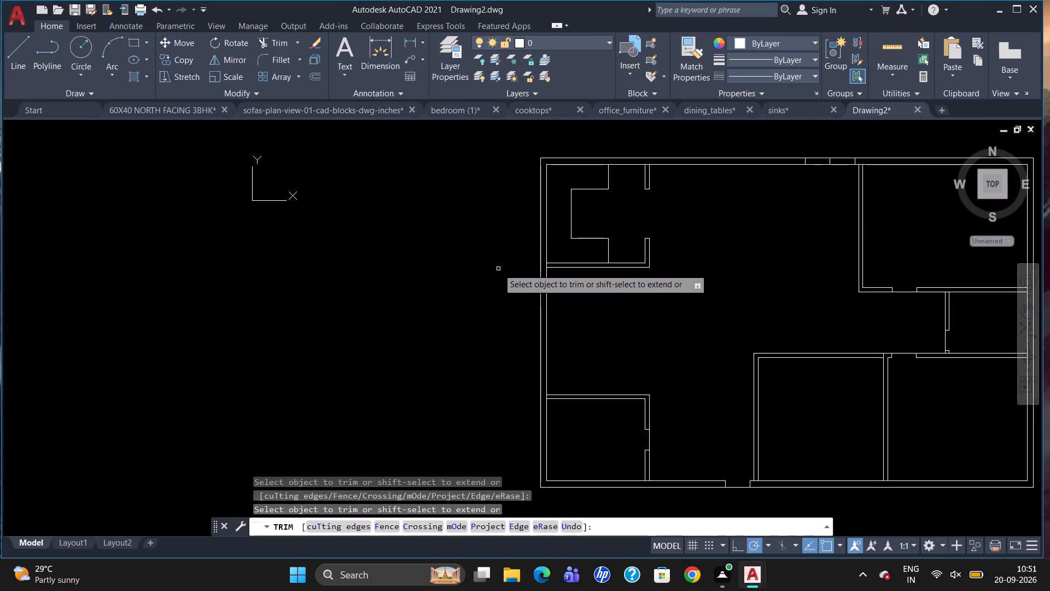
pyautogui.press('Escape')
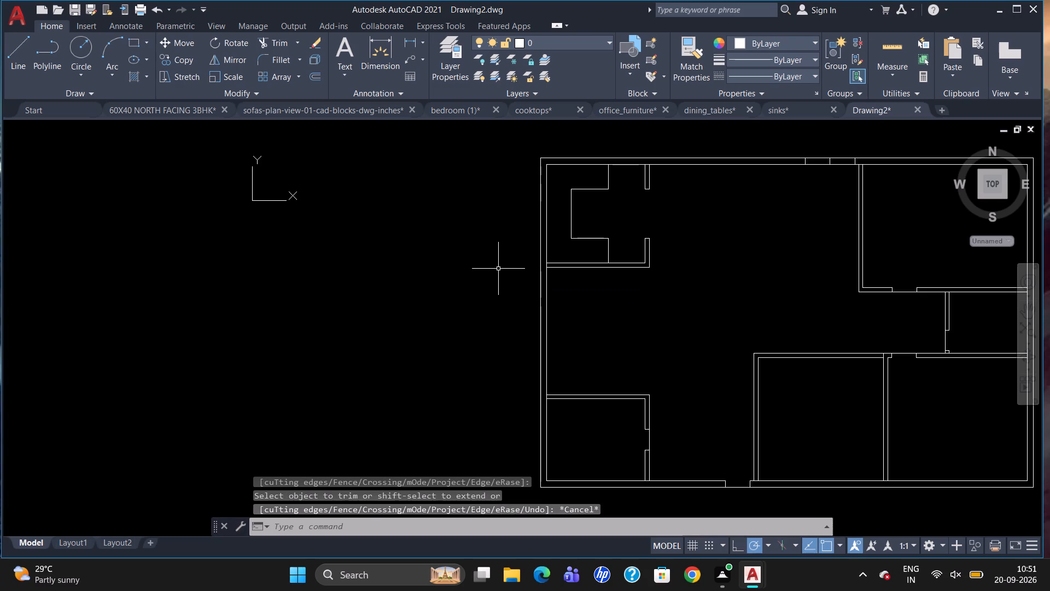
# Draw a short horizontal line across the left outer wall, midway between the upper-left and lower-left rooms' partitions.
pyautogui.press('l')
pyautogui.press('Return')
pyautogui.write('M2P')
pyautogui.press('Return')
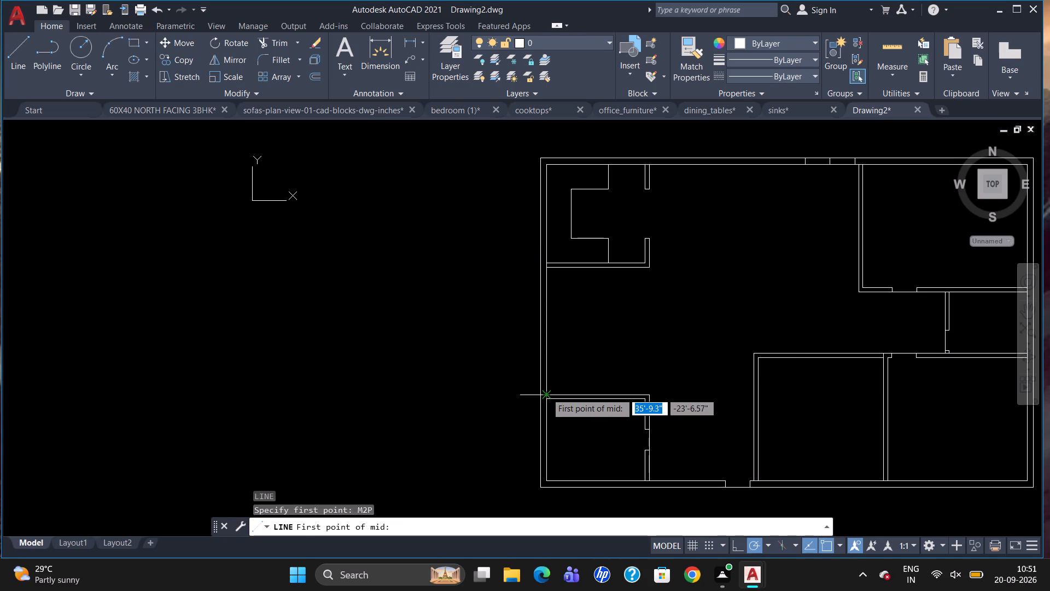
pyautogui.moveTo(546, 393); pyautogui.dragTo(546, 384)
pyautogui.click(541, 271)
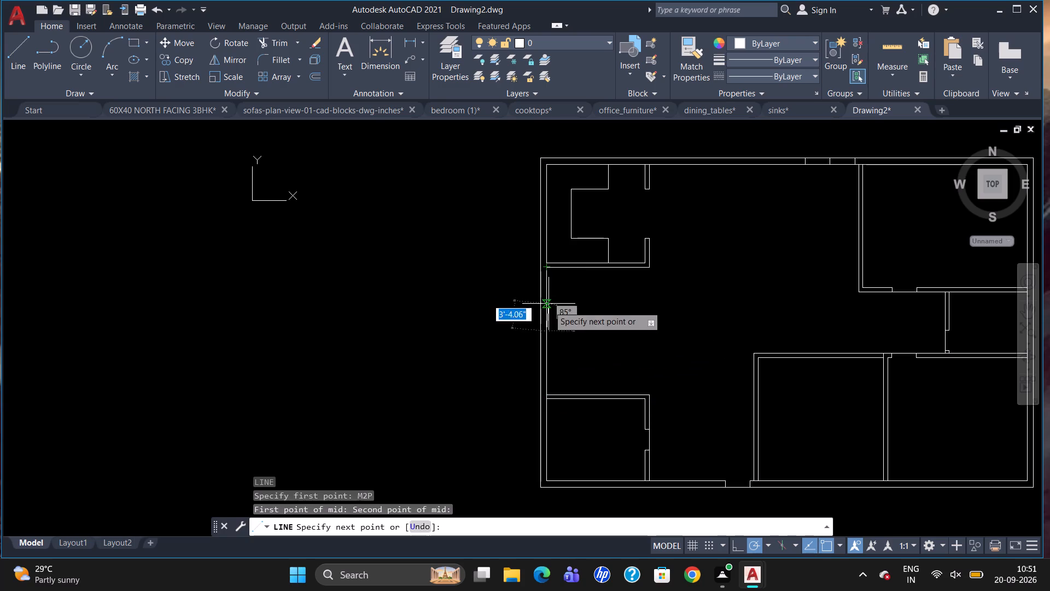
pyautogui.scroll(2, 541, 335)
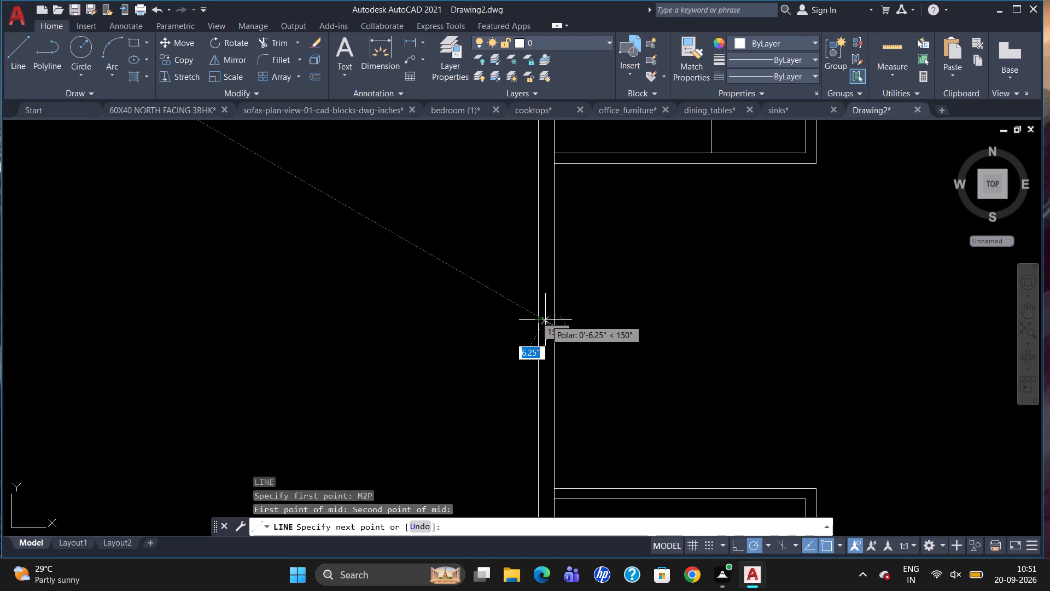
pyautogui.scroll(1, 544, 328)
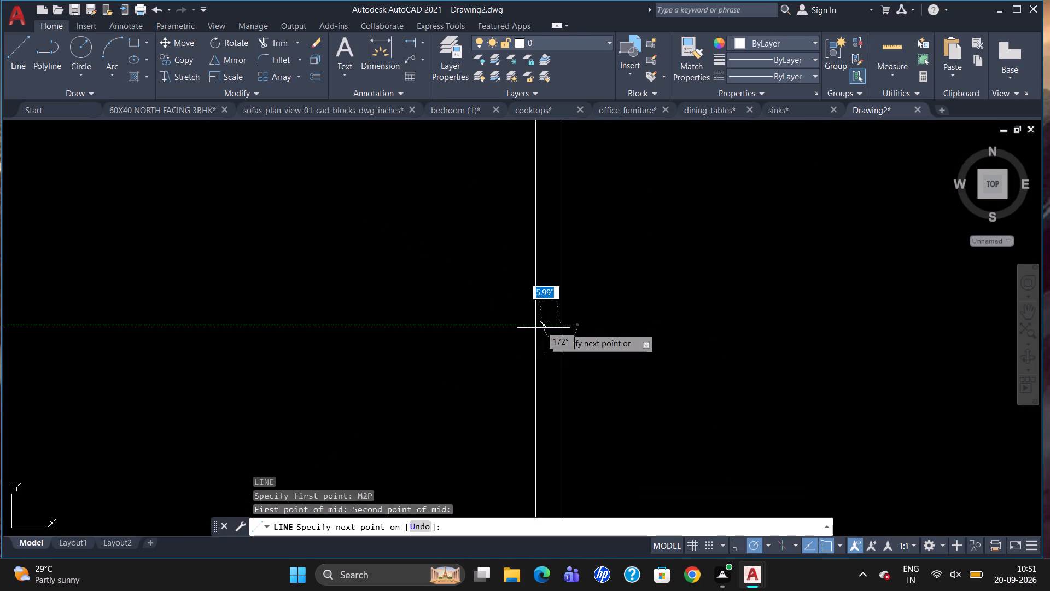
pyautogui.scroll(1, 544, 328)
pyautogui.click(530, 322)
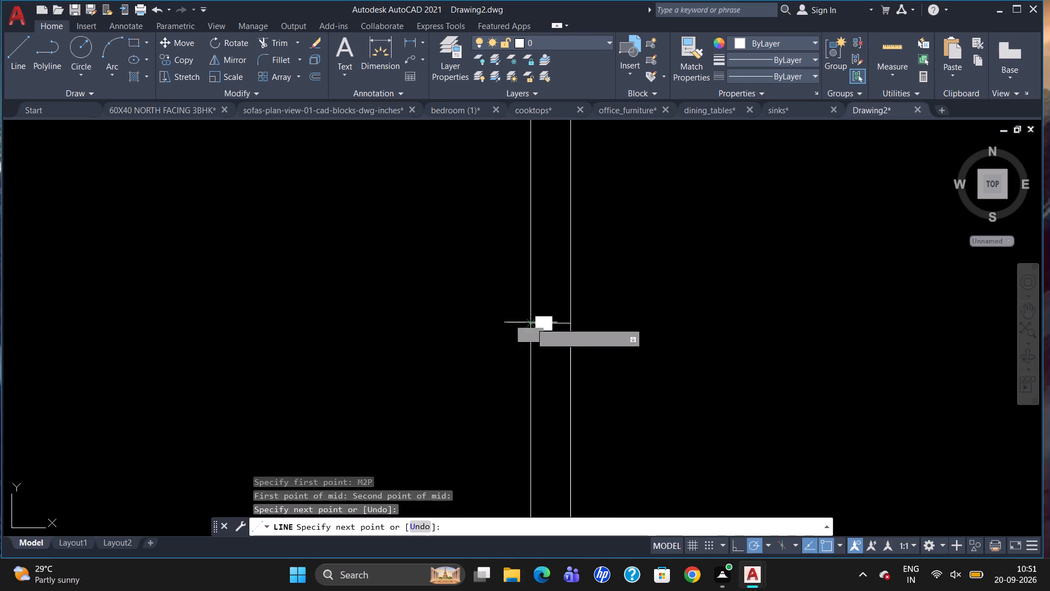
pyautogui.press('Escape')
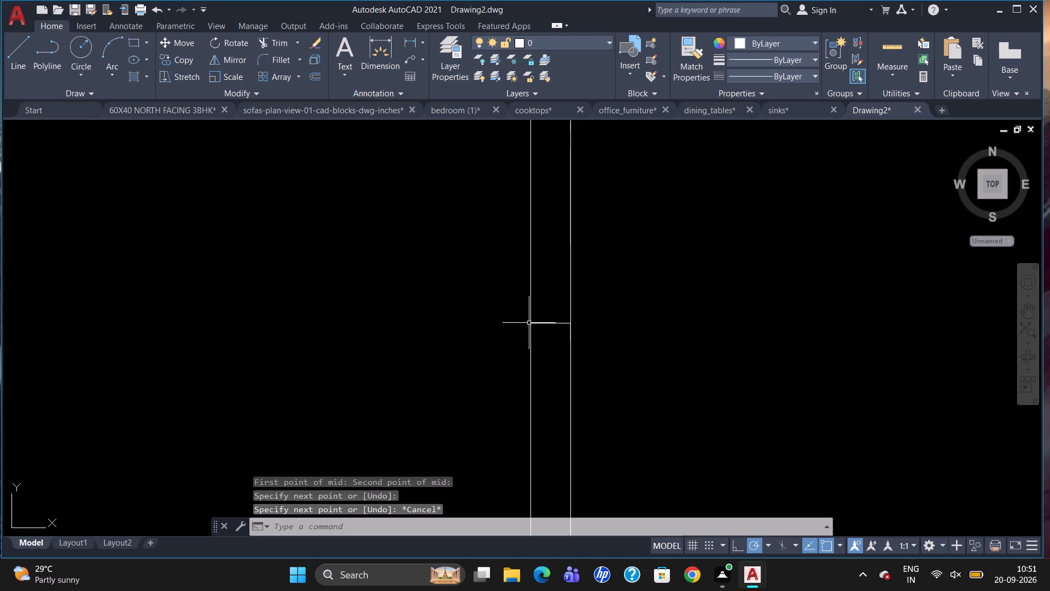
# Offset the short midpoint line in the left outer wall 1'5" both downward and upward.
pyautogui.press('o')
pyautogui.press('Return')
pyautogui.write("1'5")
pyautogui.hotkey('shift', '"')
pyautogui.press('Return')
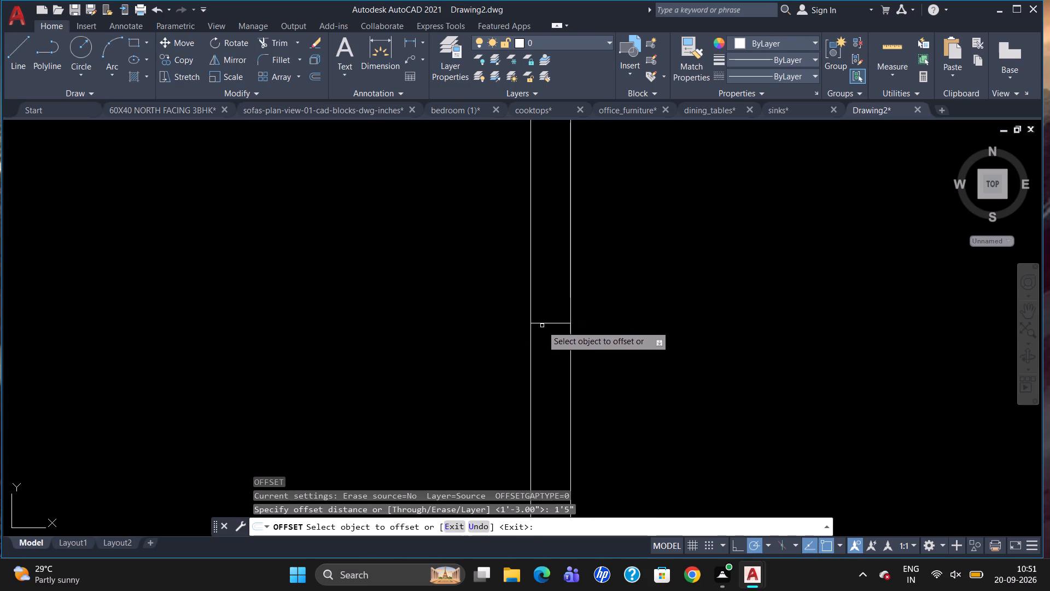
pyautogui.moveTo(542, 324); pyautogui.dragTo(542, 403)
pyautogui.moveTo(542, 407); pyautogui.dragTo(542, 398)
pyautogui.moveTo(547, 323); pyautogui.dragTo(547, 308)
pyautogui.click(559, 223)
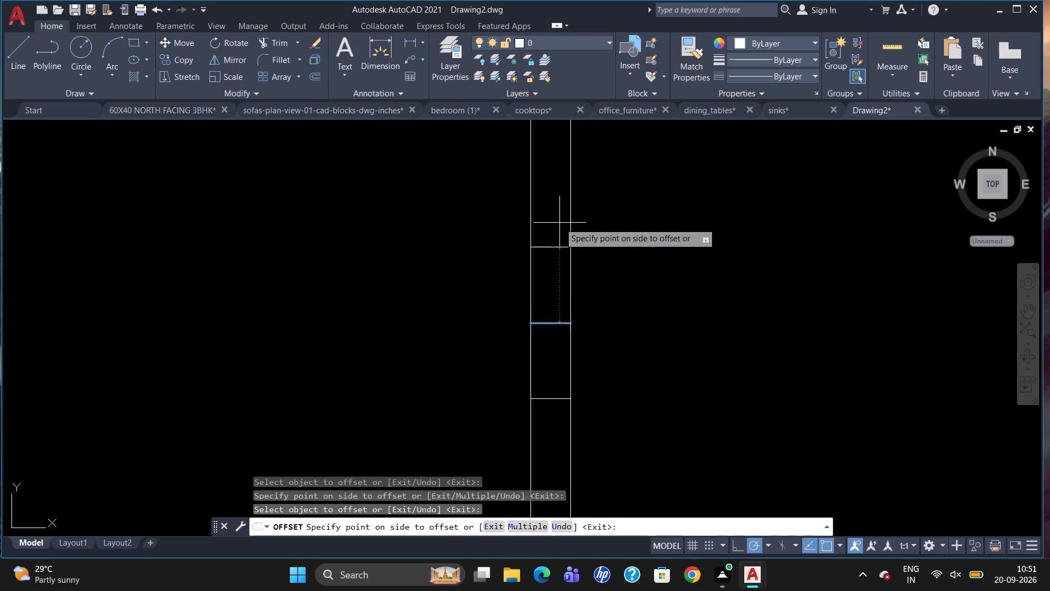
pyautogui.scroll(-1, 561, 231)
pyautogui.press('Escape')
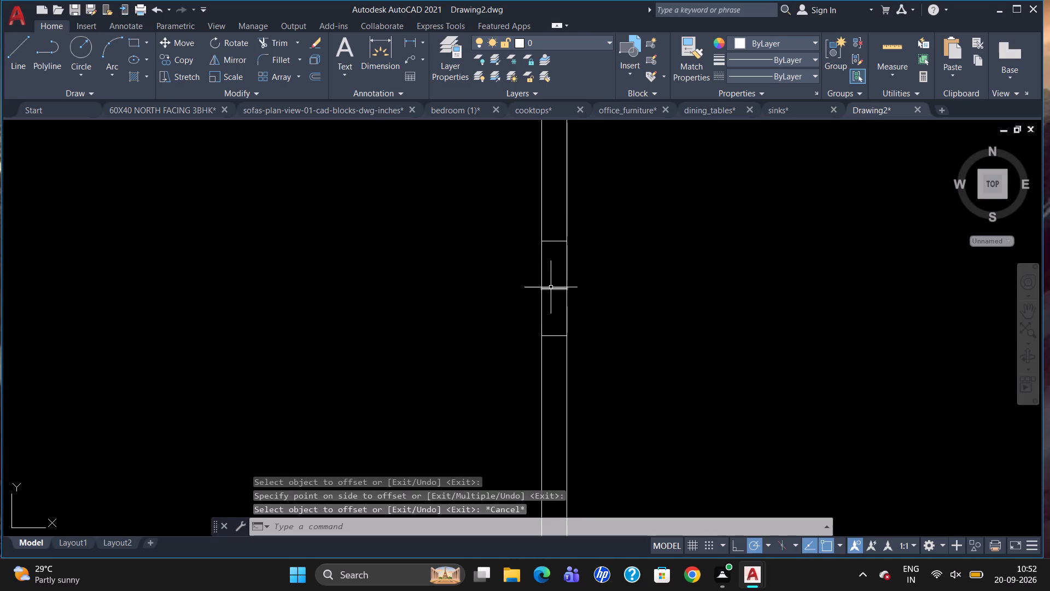
# Delete the middle construction line between the two opening marks in the left outer wall.
pyautogui.click(551, 291)
pyautogui.click(556, 290)
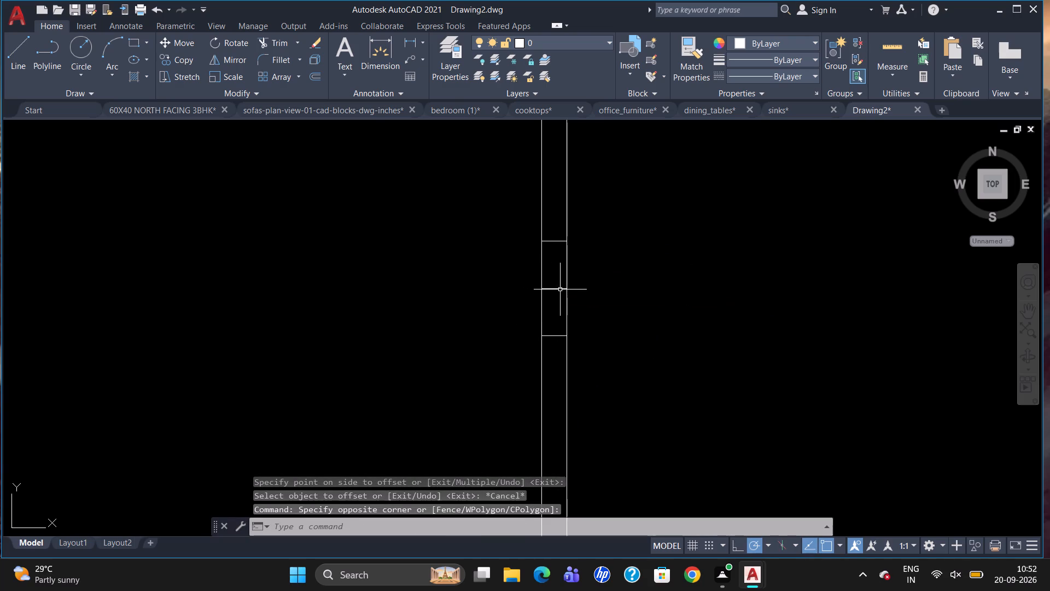
pyautogui.click(561, 288)
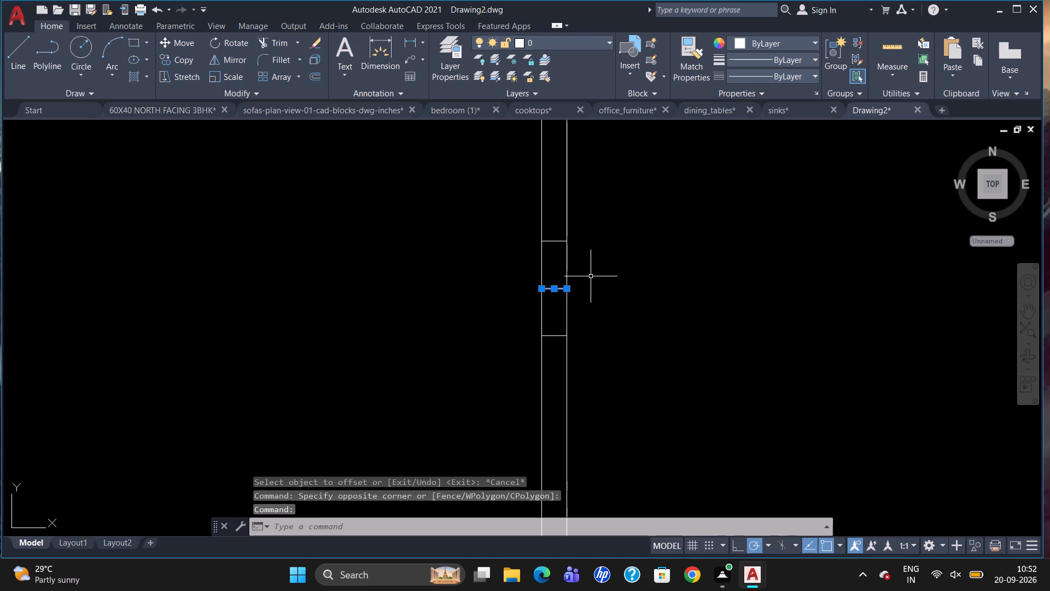
pyautogui.press('Delete')
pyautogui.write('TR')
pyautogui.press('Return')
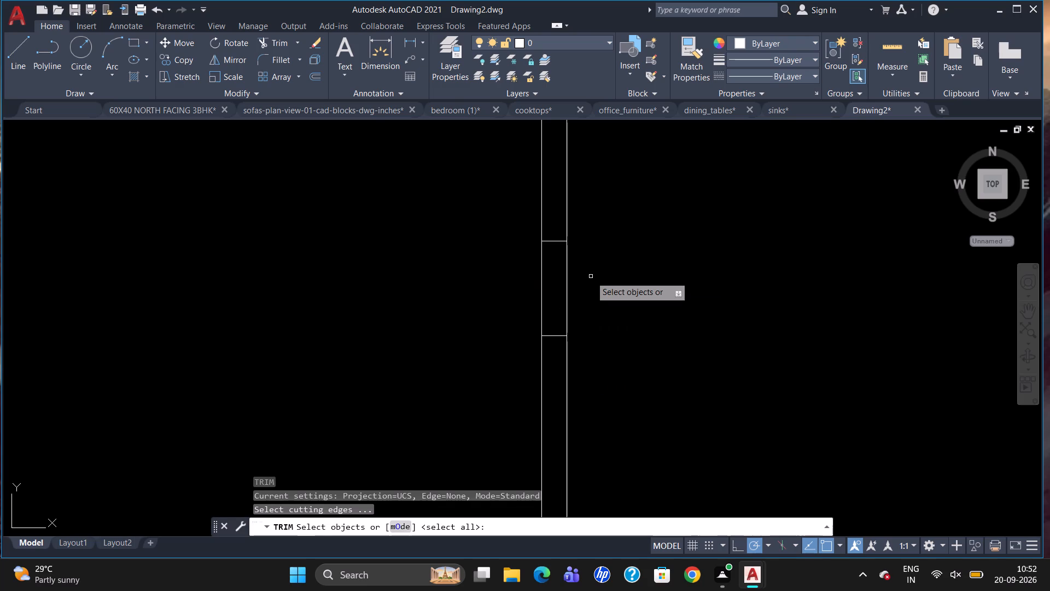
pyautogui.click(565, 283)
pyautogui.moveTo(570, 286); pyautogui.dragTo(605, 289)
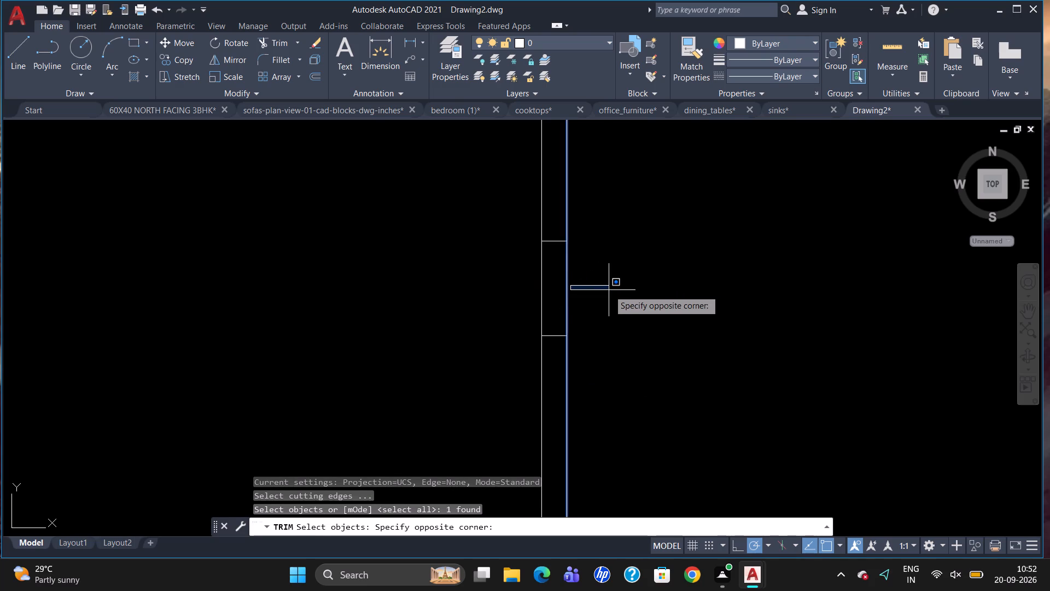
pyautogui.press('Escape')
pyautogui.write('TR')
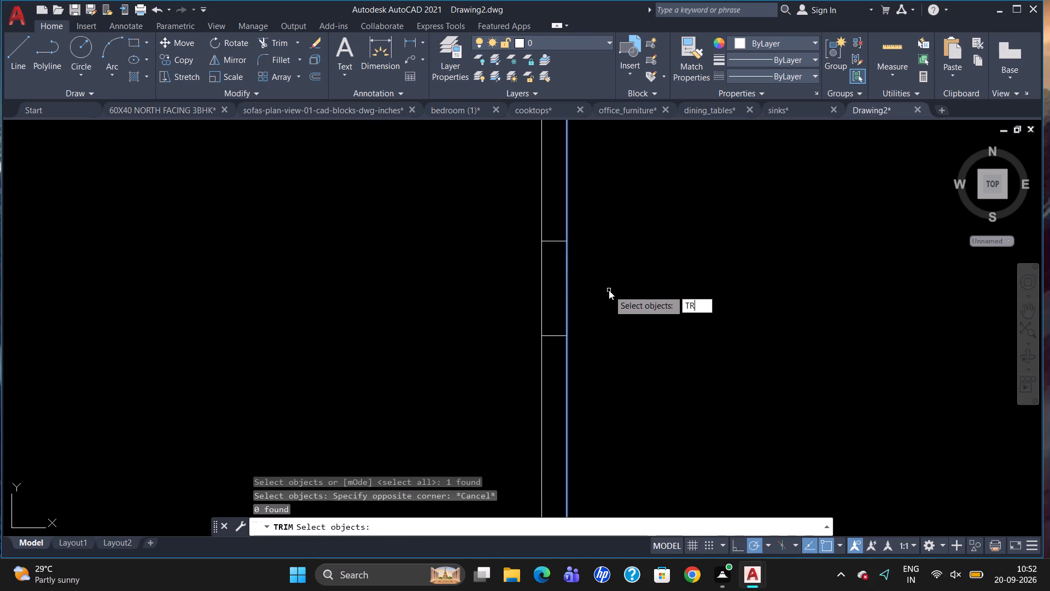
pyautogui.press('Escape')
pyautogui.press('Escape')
# Trim the inner face line of the left outer wall between the two opening marks.
pyautogui.write('TR')
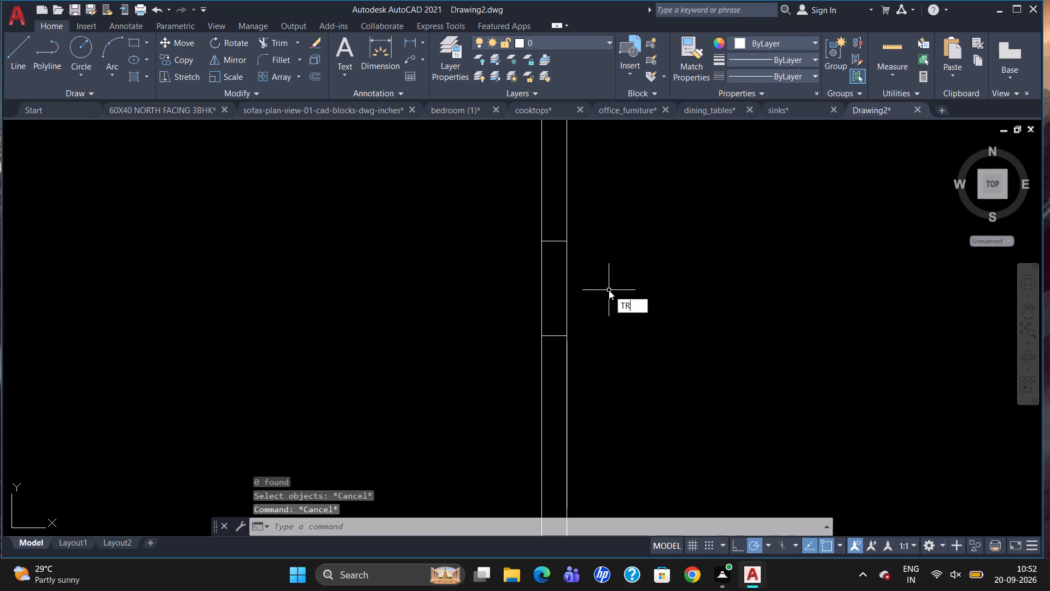
pyautogui.press('Return')
pyautogui.press('Return')
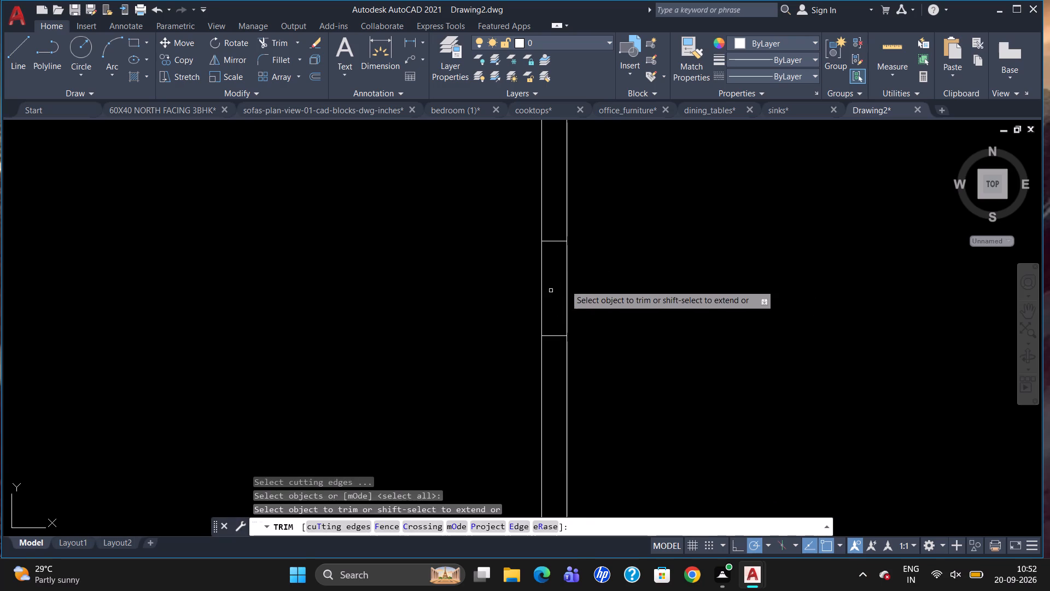
pyautogui.click(569, 282)
pyautogui.click(566, 290)
pyautogui.scroll(-2, 565, 291)
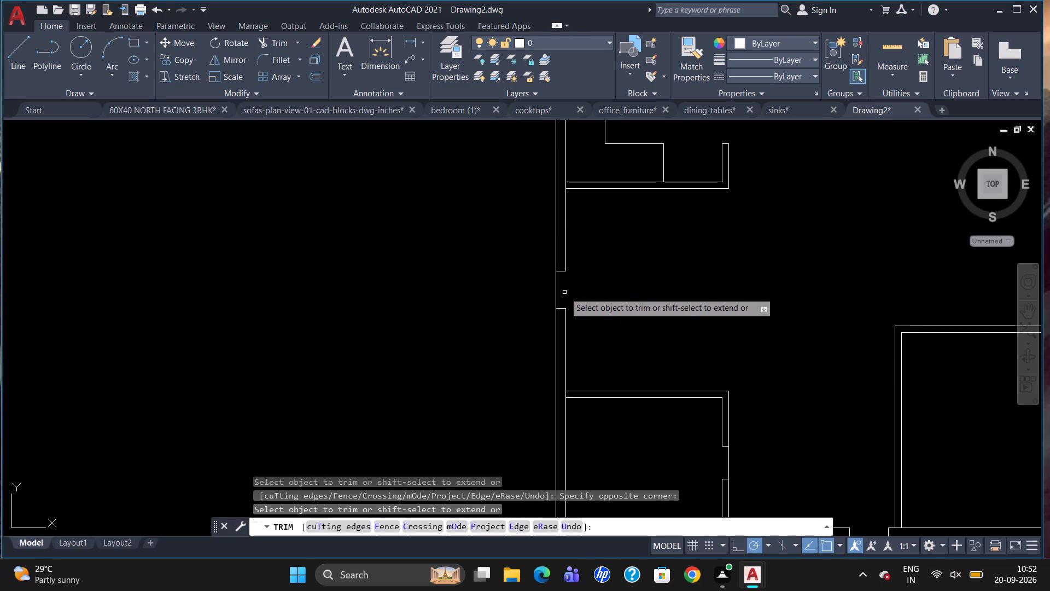
pyautogui.scroll(-2, 563, 292)
pyautogui.scroll(1, 802, 267)
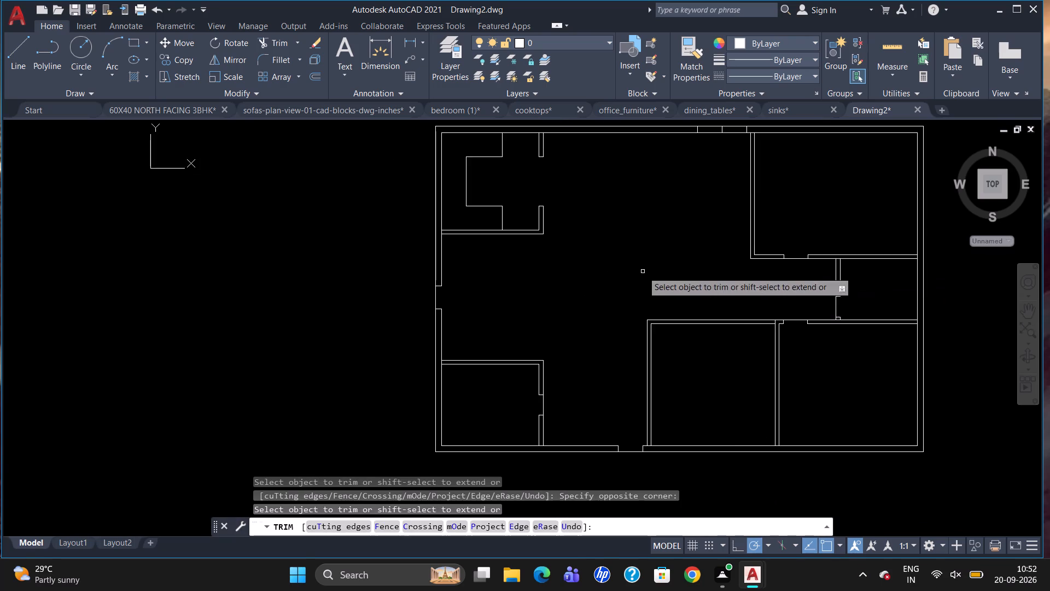
pyautogui.scroll(-1, 642, 272)
pyautogui.press('Escape')
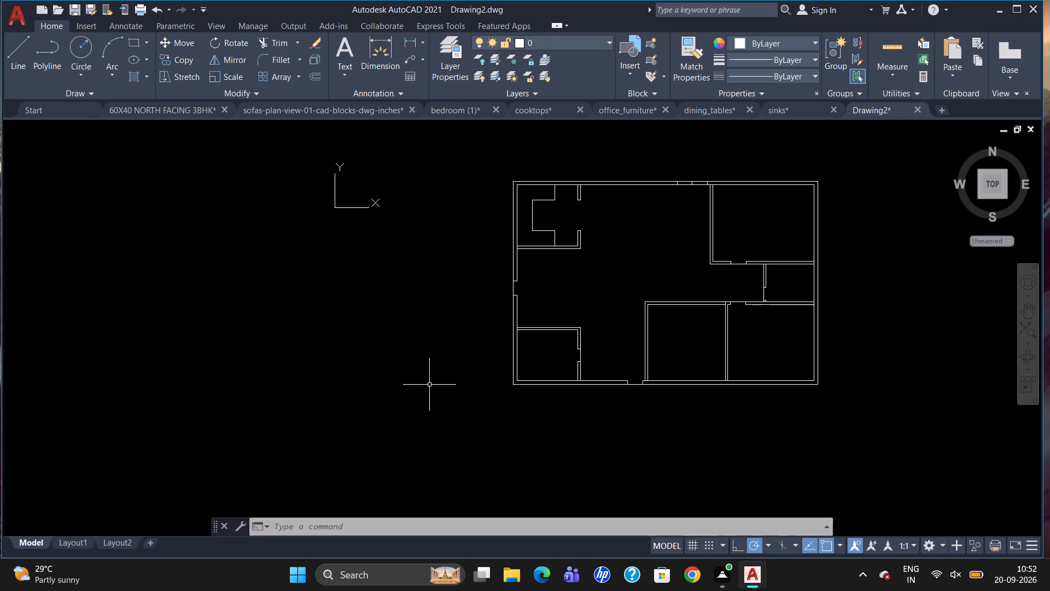
# Draw a vertical rectangle 9" wide by 54" long in the empty area outside the plan's left wall.
pyautogui.write('REC')
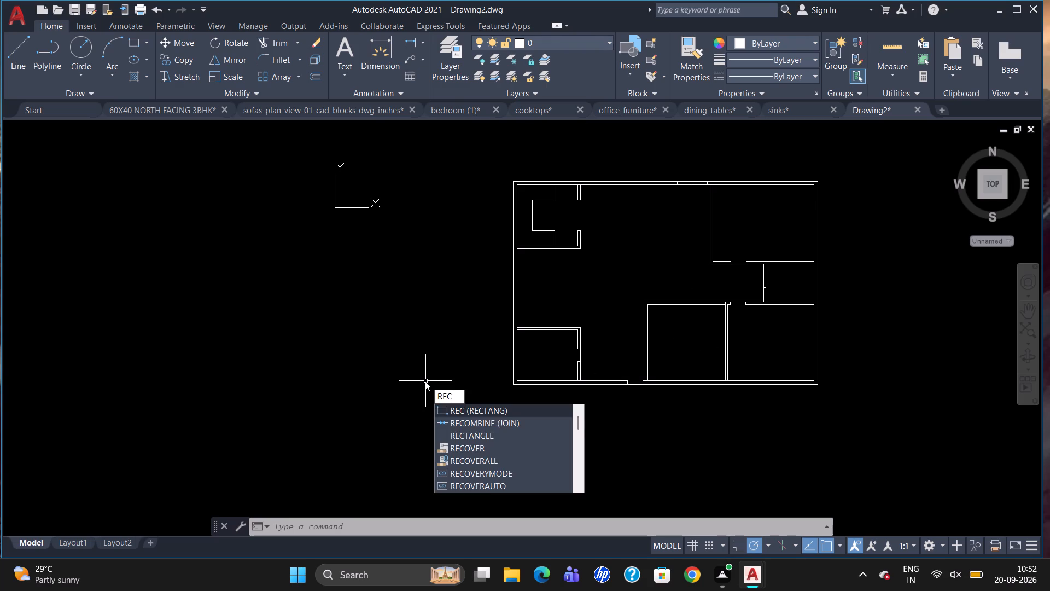
pyautogui.press('Return')
pyautogui.click(416, 243)
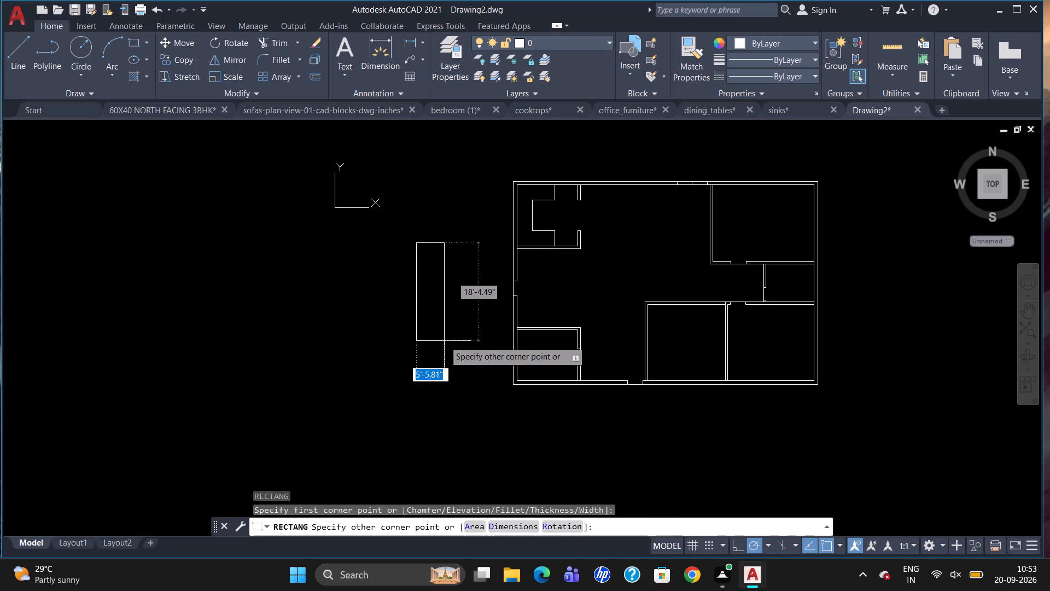
pyautogui.press('9')
pyautogui.press('Tab')
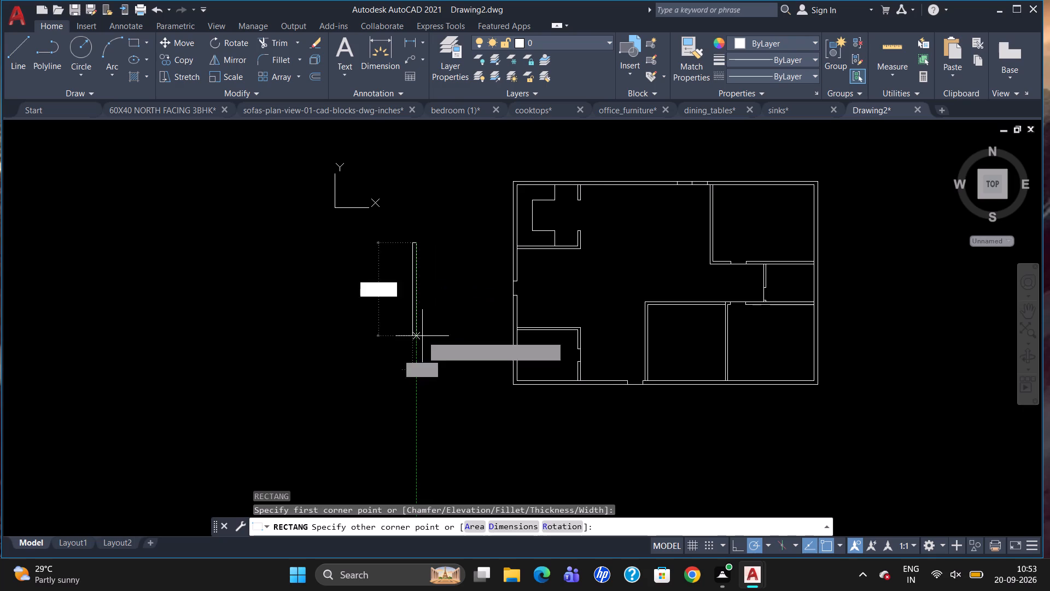
pyautogui.write('54')
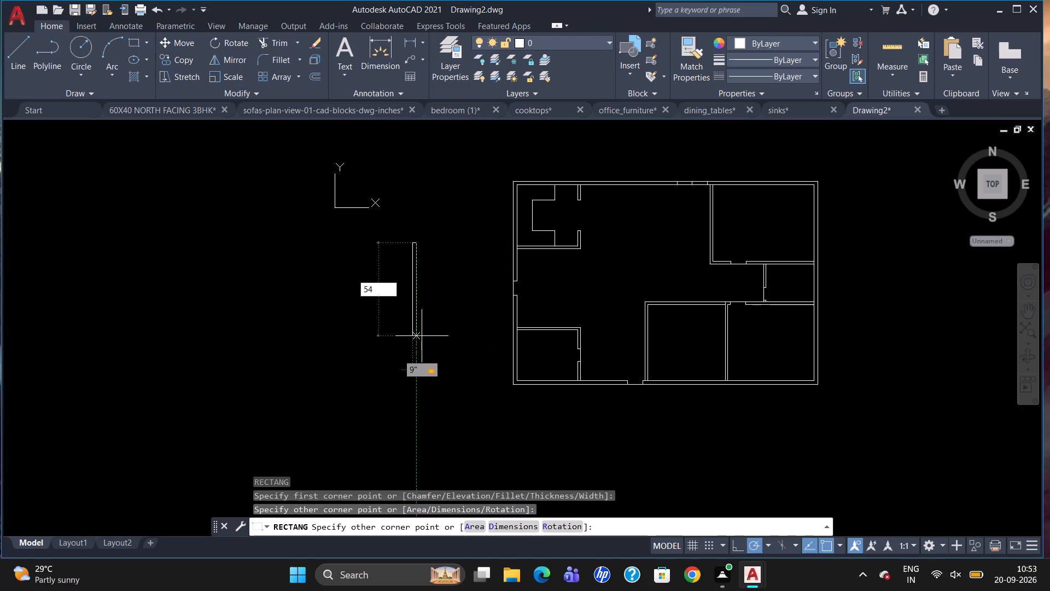
pyautogui.press('Return')
# Draw a lengthwise centre line in the rectangle from its top edge's midpoint to its bottom edge's midpoint.
pyautogui.press('l')
pyautogui.press('Return')
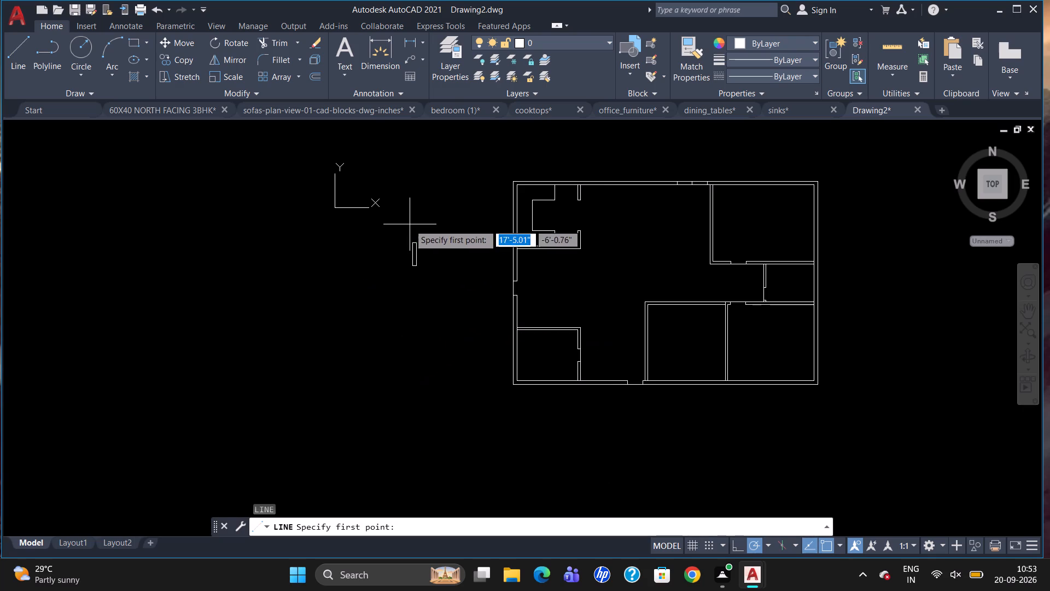
pyautogui.scroll(2, 406, 224)
pyautogui.scroll(2, 425, 267)
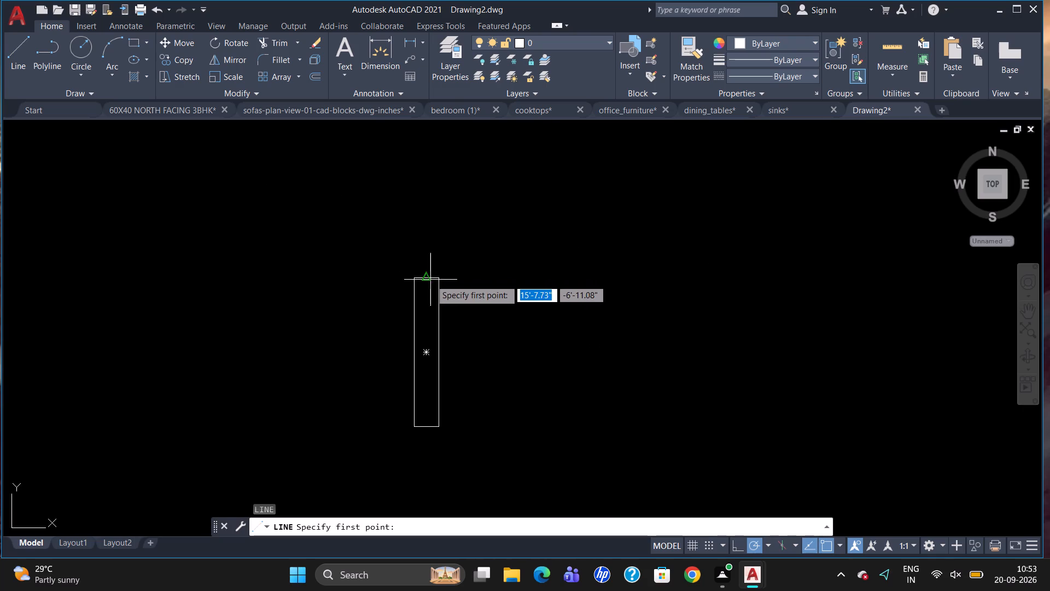
pyautogui.click(430, 280)
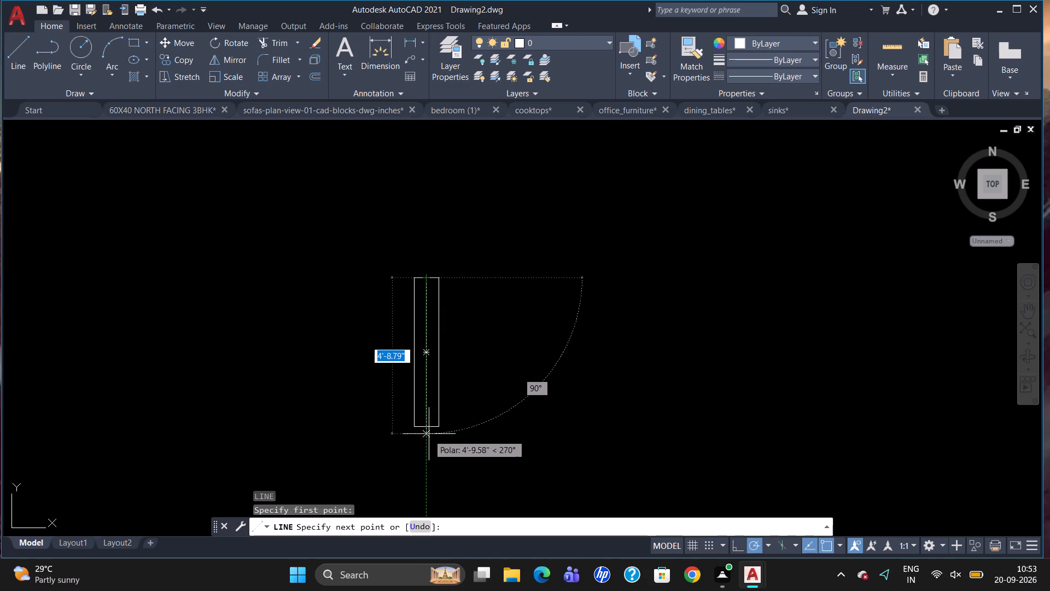
pyautogui.click(430, 428)
pyautogui.press('Escape')
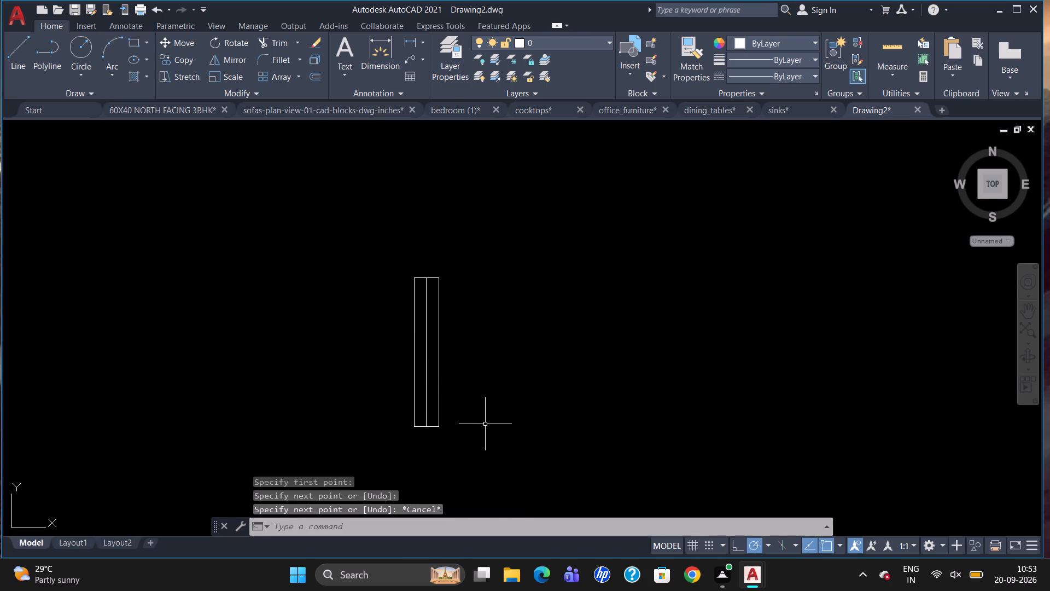
# Group the rectangle and its centre line as one window symbol.
pyautogui.moveTo(485, 423); pyautogui.dragTo(358, 391)
pyautogui.click(837, 52)
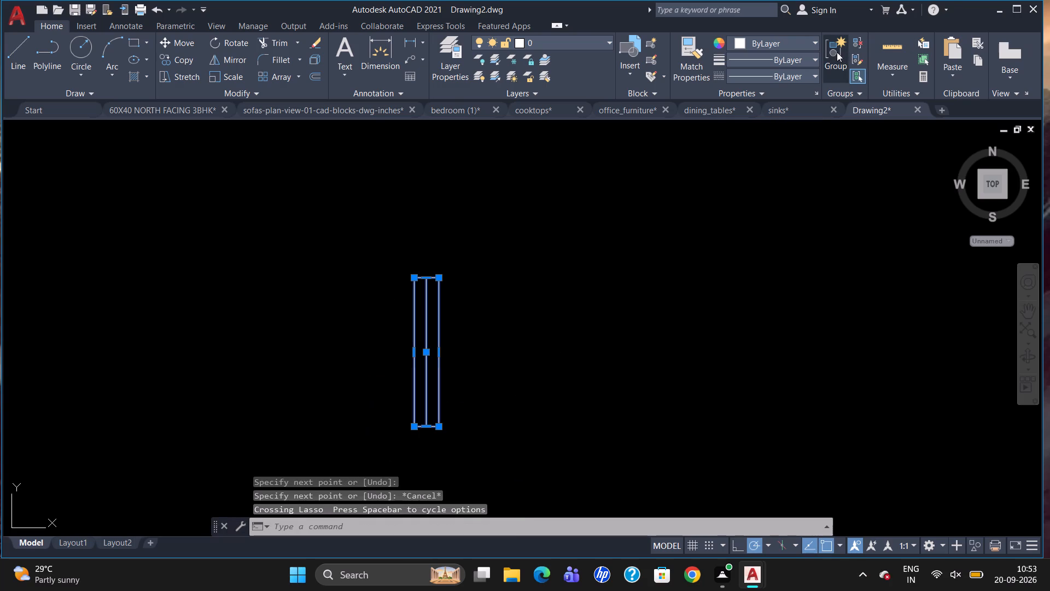
# Move the window symbol by its top right corner into the left outer wall beside the upper-left room.
pyautogui.scroll(-3, 480, 220)
pyautogui.click(468, 243)
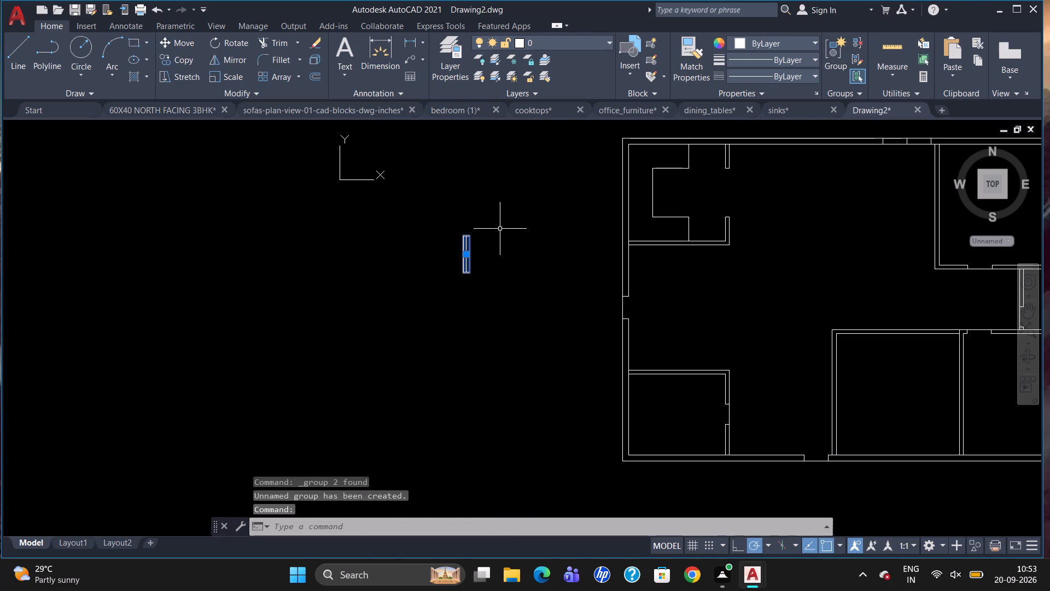
pyautogui.press('m')
pyautogui.press('Return')
pyautogui.moveTo(472, 238); pyautogui.dragTo(477, 241)
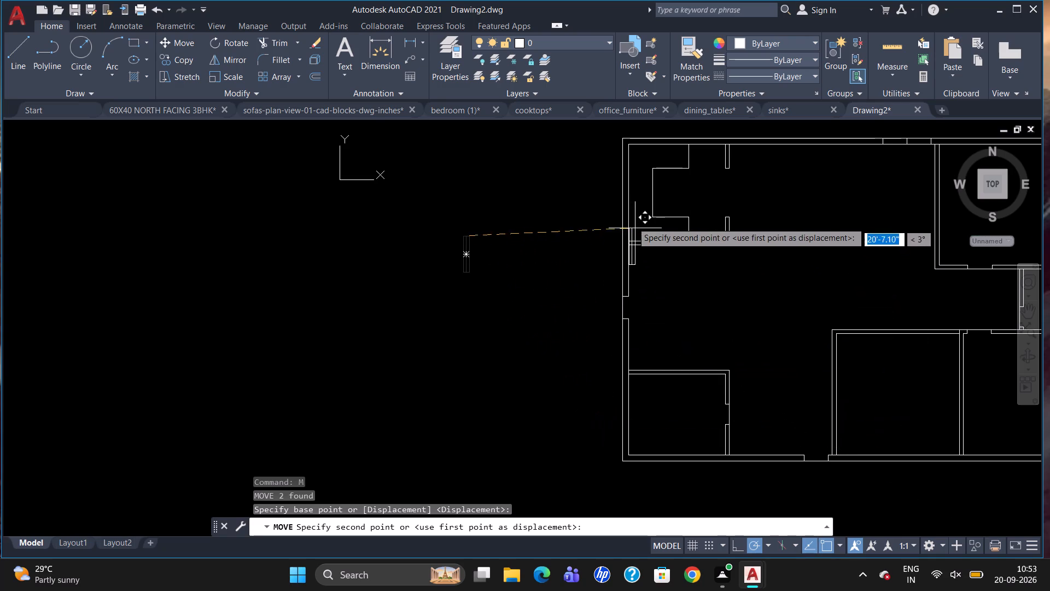
pyautogui.scroll(4, 634, 166)
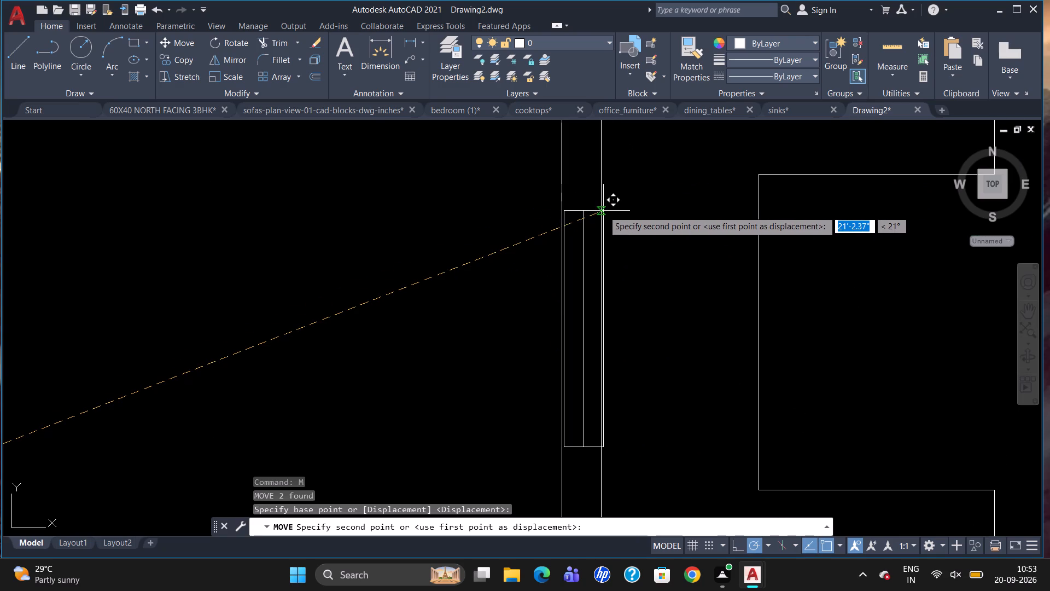
pyautogui.click(601, 211)
# Copy the window symbol by its top right corner into the right outer wall of the upper-right room.
pyautogui.click(595, 212)
pyautogui.scroll(-1, 447, 220)
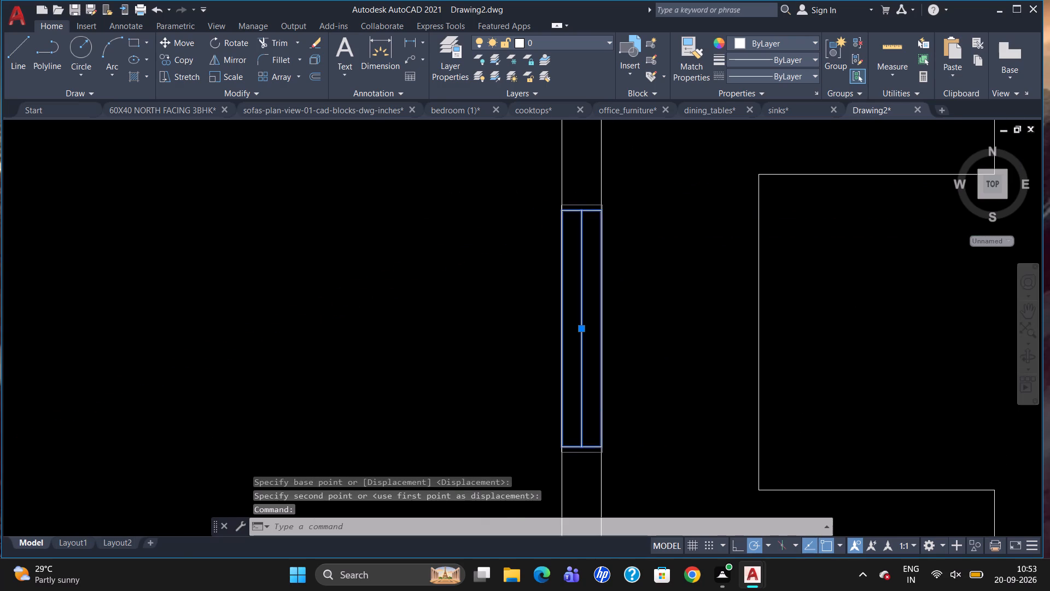
pyautogui.scroll(-1, 447, 220)
pyautogui.write('CO')
pyautogui.press('Return')
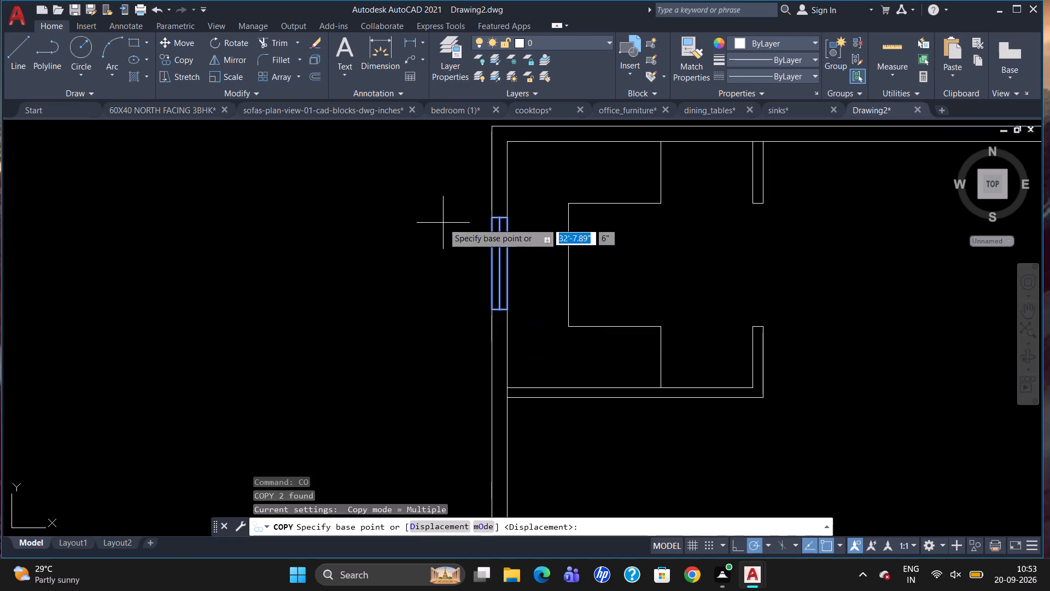
pyautogui.click(505, 216)
pyautogui.scroll(-2, 458, 233)
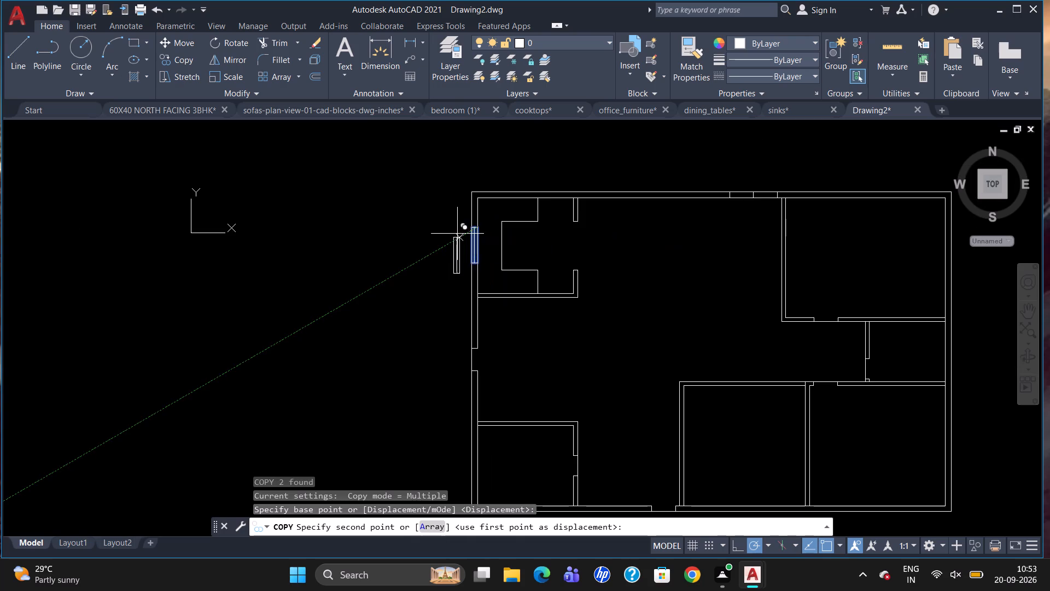
pyautogui.scroll(-1, 535, 251)
pyautogui.scroll(2, 796, 252)
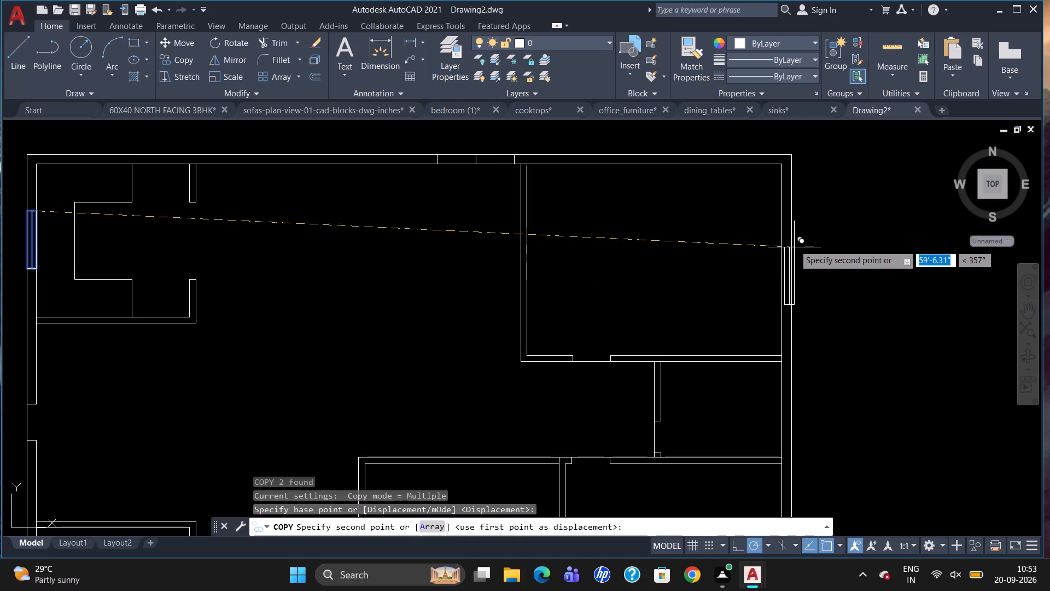
pyautogui.scroll(3, 790, 222)
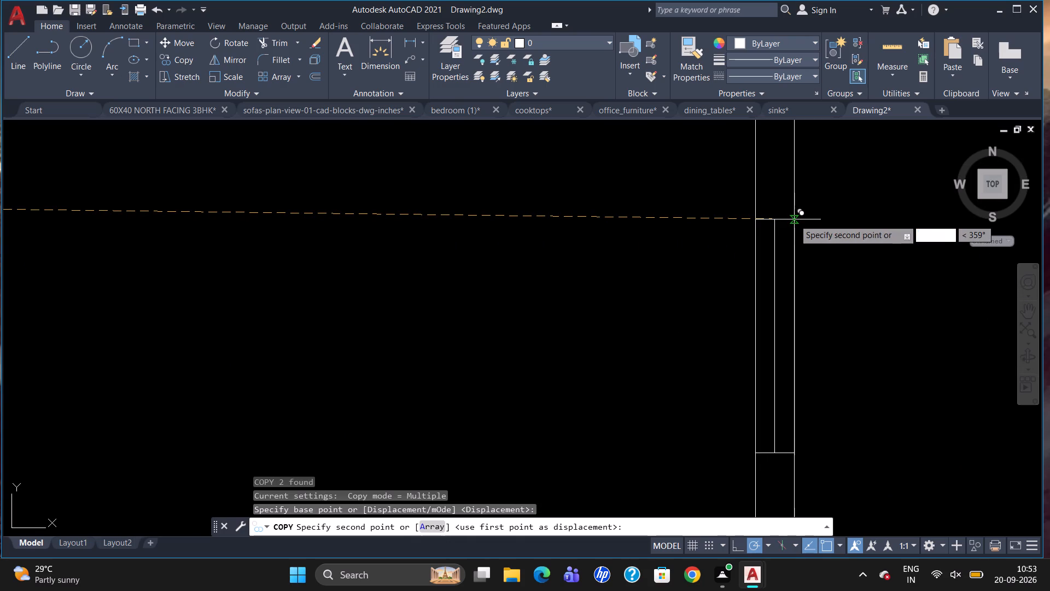
pyautogui.scroll(1, 794, 220)
pyautogui.click(794, 220)
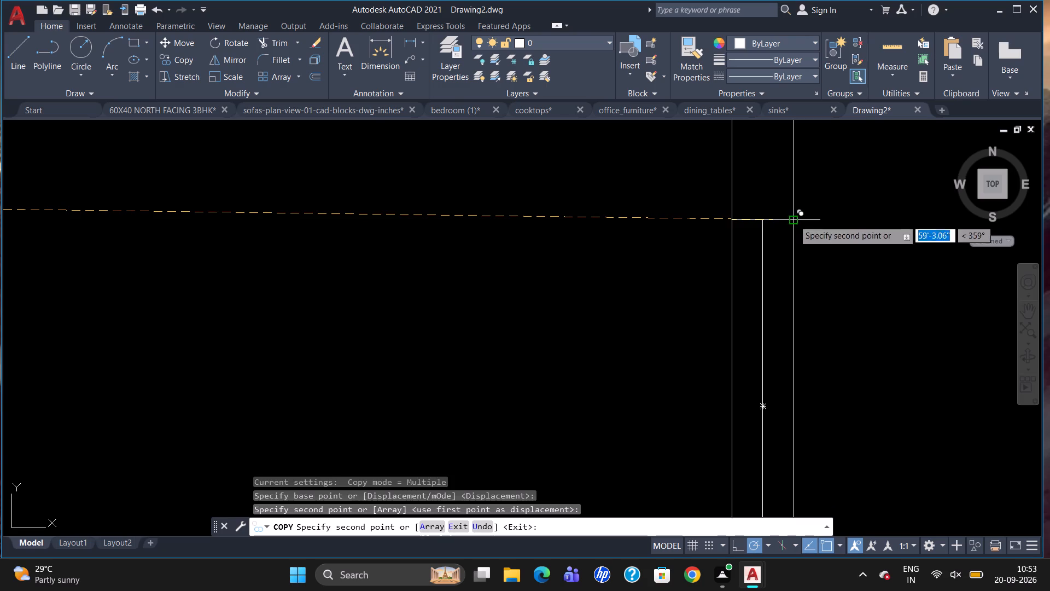
# Place another copy of the window symbol in the right outer wall of the lower-right room.
pyautogui.scroll(-5, 762, 227)
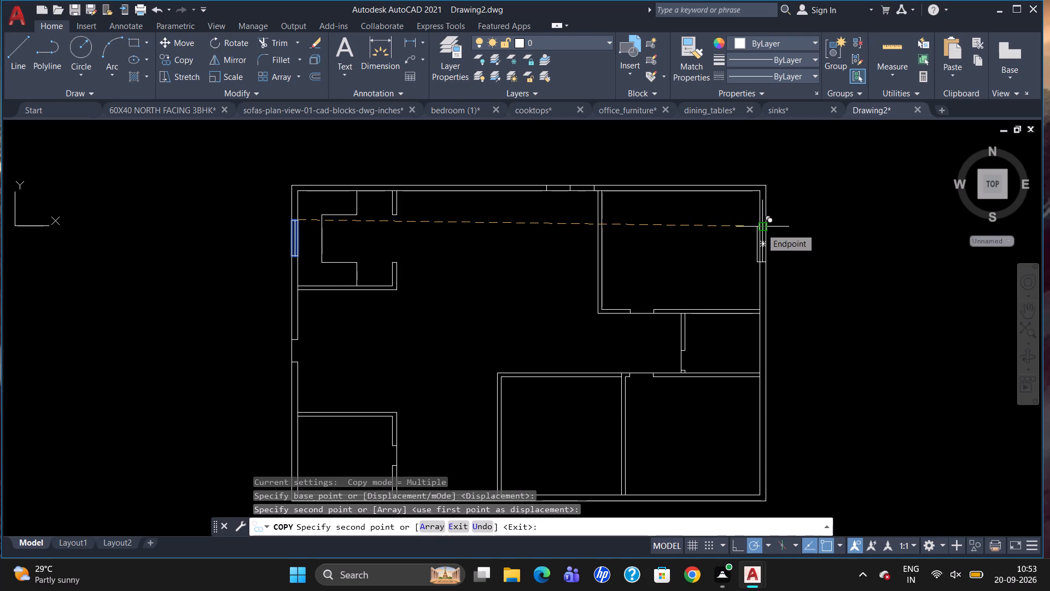
pyautogui.scroll(2, 772, 449)
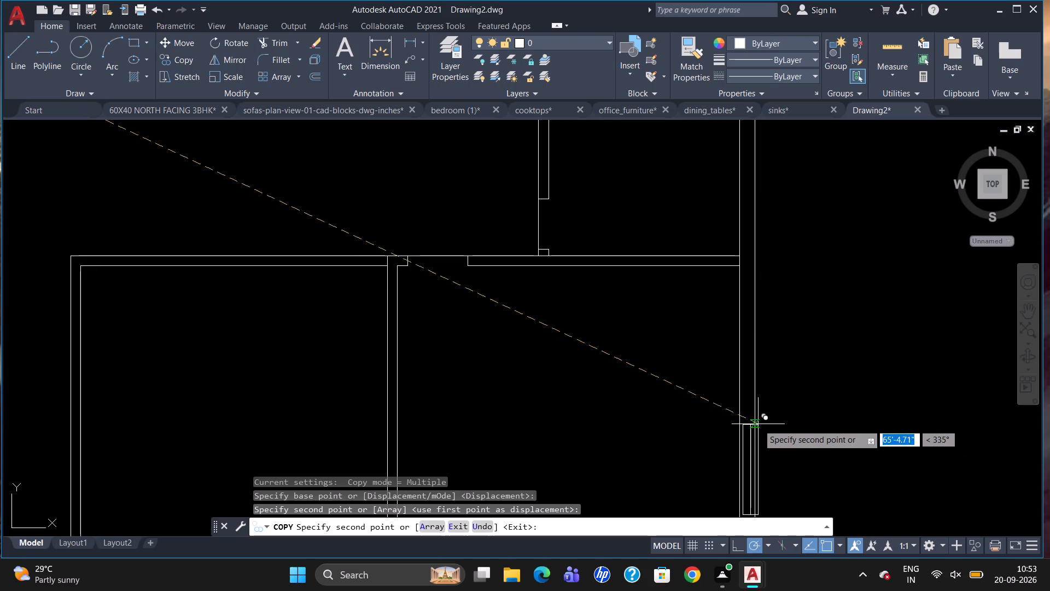
pyautogui.scroll(2, 756, 418)
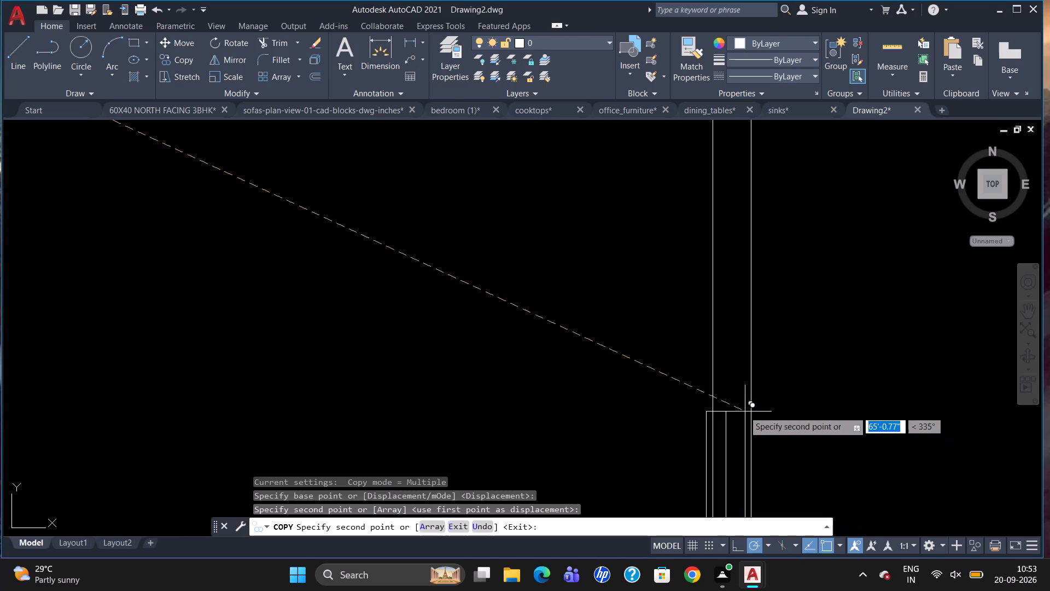
pyautogui.click(752, 409)
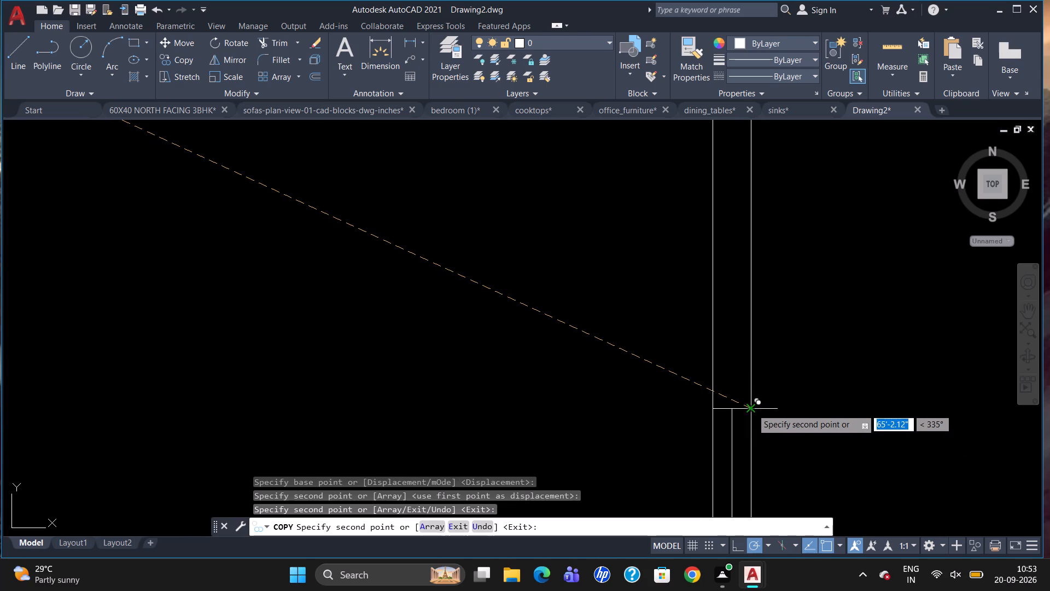
# Place another copy of the window symbol inside the upper-right room, clear of its walls.
pyautogui.scroll(-4, 753, 417)
pyautogui.scroll(2, 622, 94)
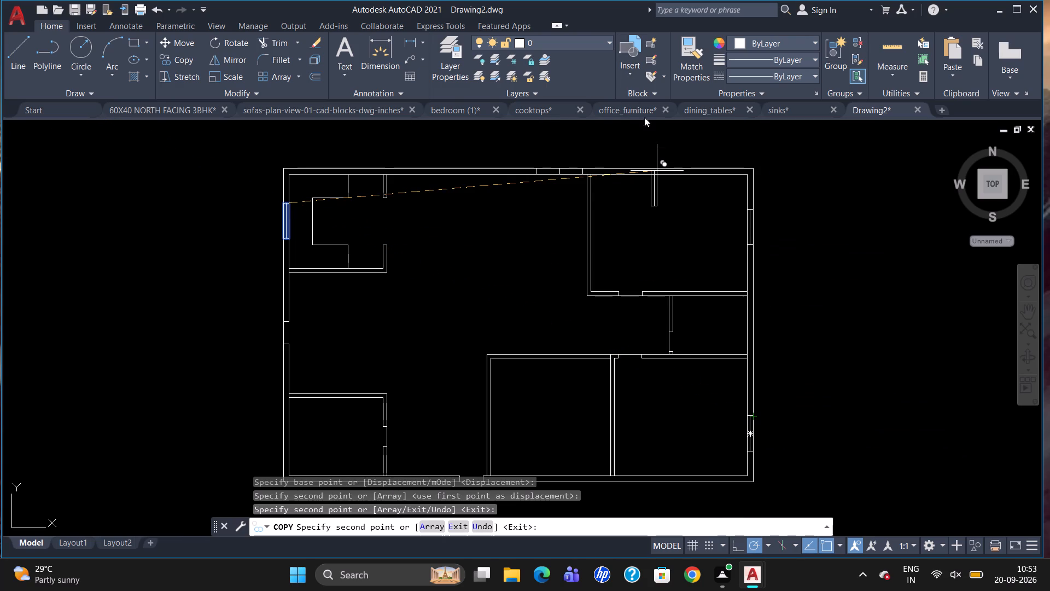
pyautogui.scroll(3, 667, 200)
pyautogui.click(669, 180)
pyautogui.scroll(-2, 676, 180)
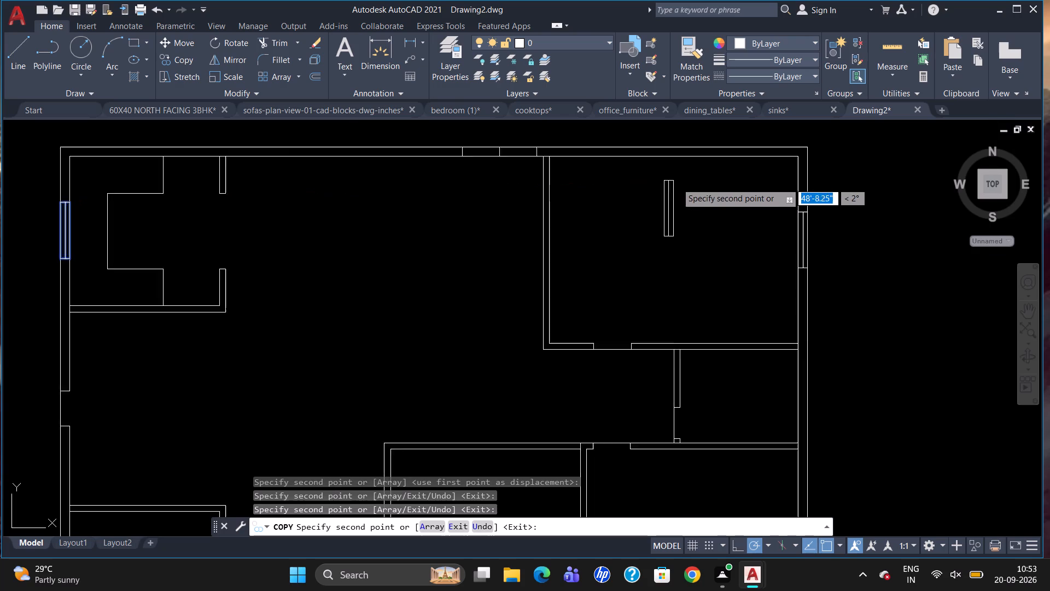
# Place a further copy of the window symbol just below the bottom outer wall, under the lower middle room, and finish copying.
pyautogui.scroll(-2, 676, 183)
pyautogui.scroll(2, 466, 159)
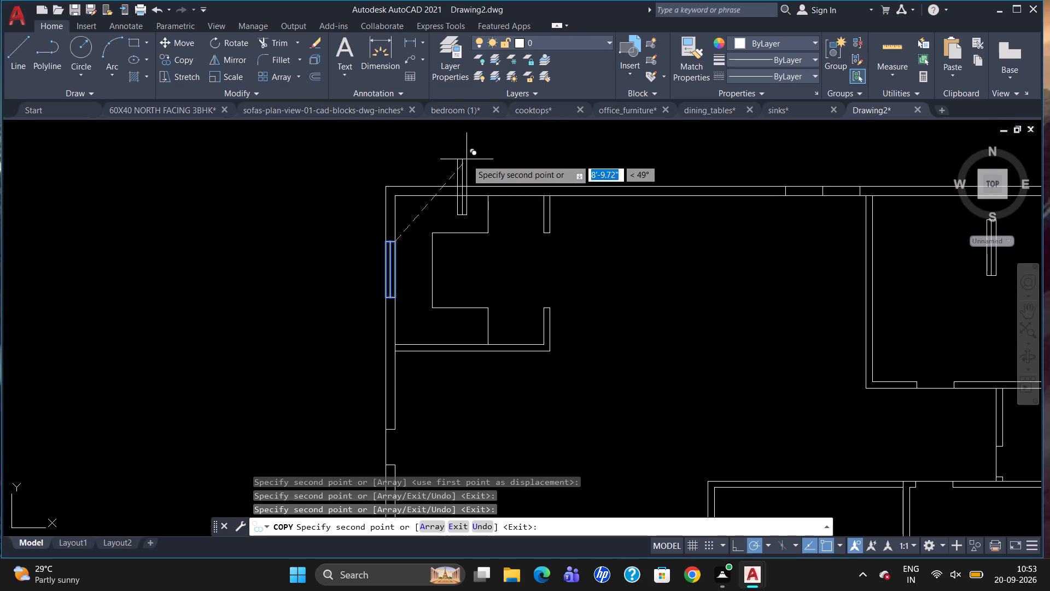
pyautogui.scroll(-2, 495, 159)
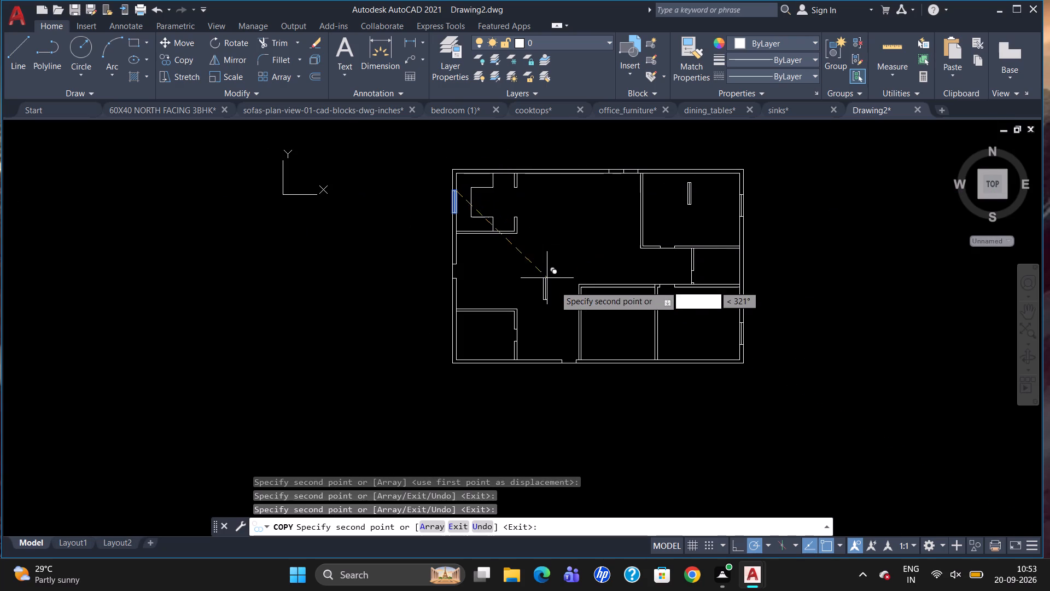
pyautogui.click(623, 375)
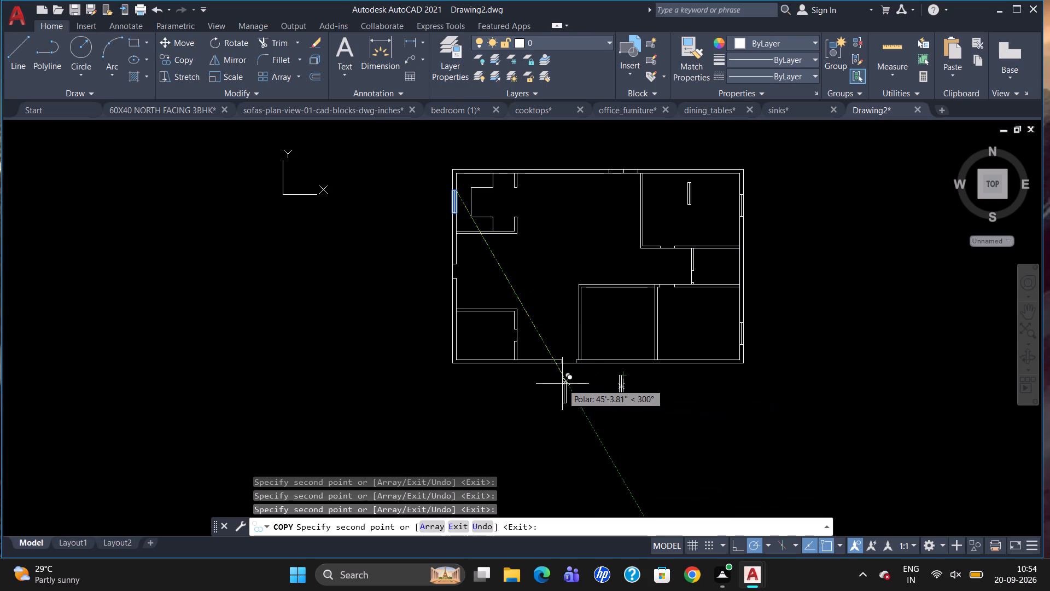
pyautogui.press('Escape')
# Rotate the window copy below the plan about its top right corner so that it lies horizontal.
pyautogui.click(623, 392)
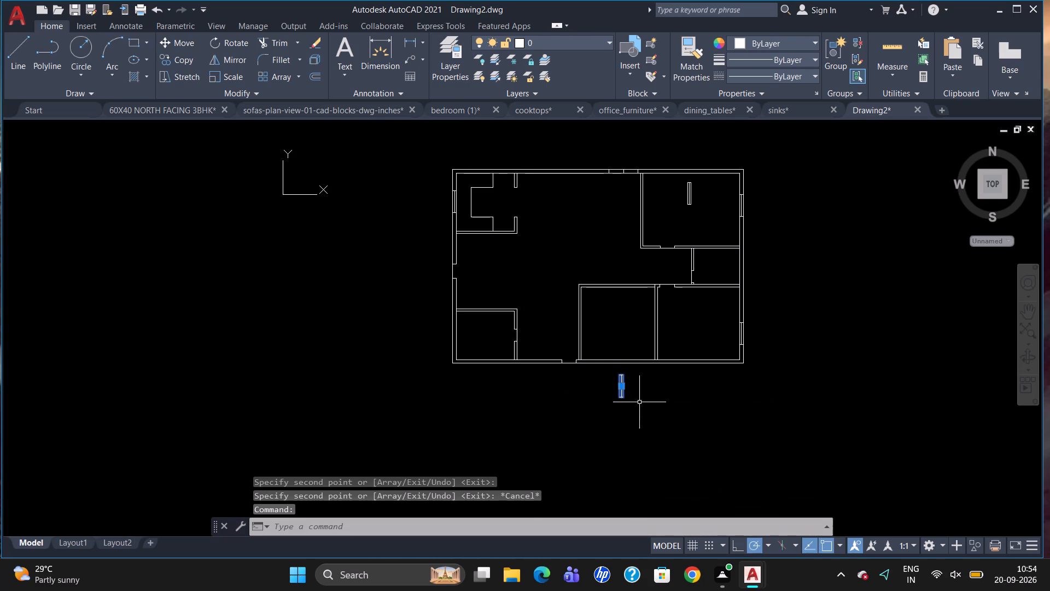
pyautogui.write('RO')
pyautogui.press('Return')
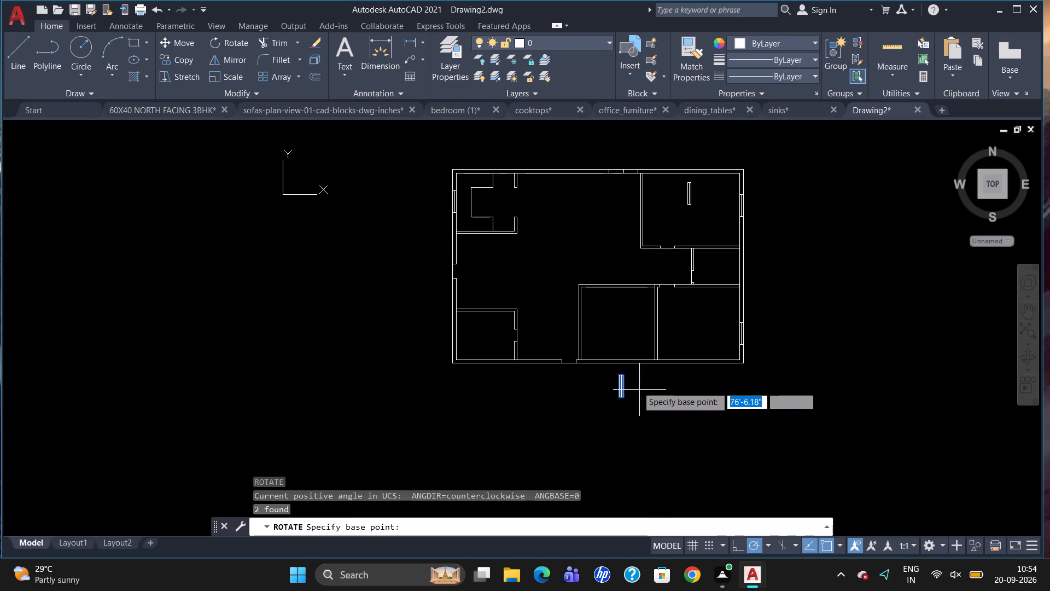
pyautogui.moveTo(623, 376); pyautogui.dragTo(631, 390)
pyautogui.click(621, 444)
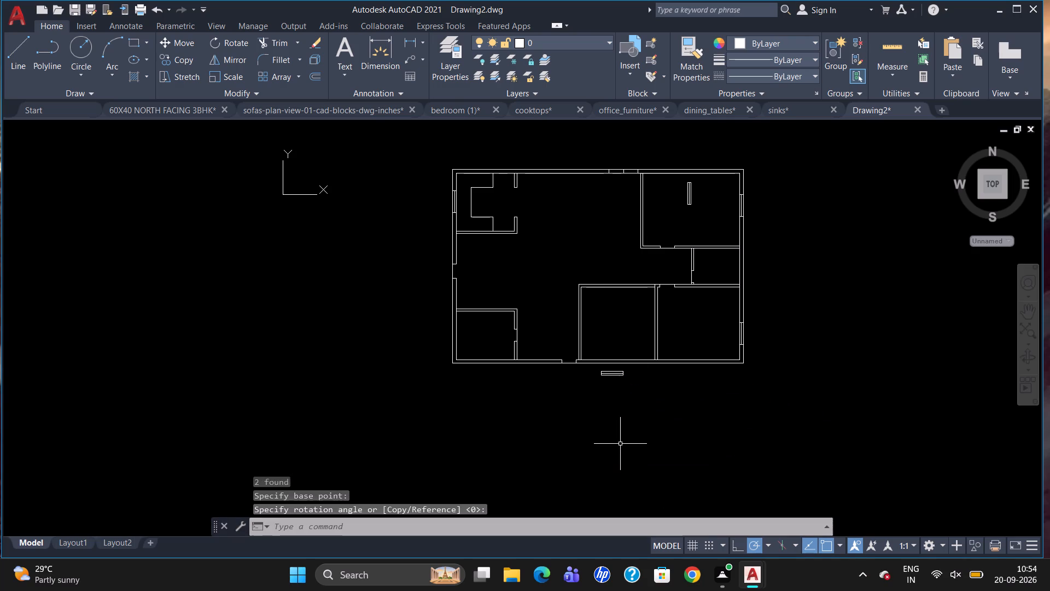
# Move the horizontal window symbol by its right end's midpoint into the bottom outer wall of the lower middle room.
pyautogui.click(621, 373)
pyautogui.press('m')
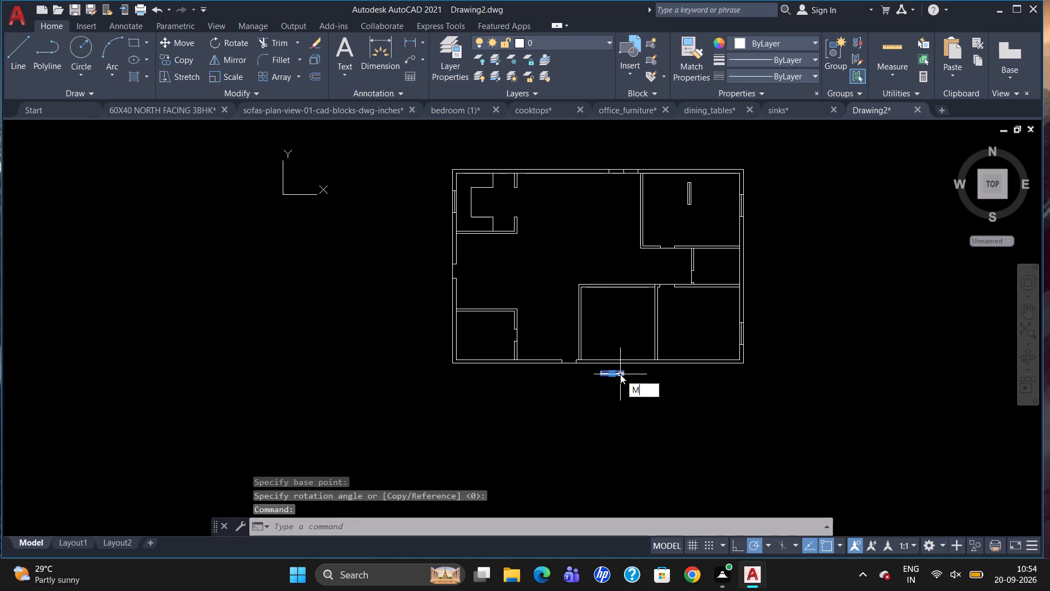
pyautogui.press('Return')
pyautogui.click(620, 374)
pyautogui.scroll(6, 620, 362)
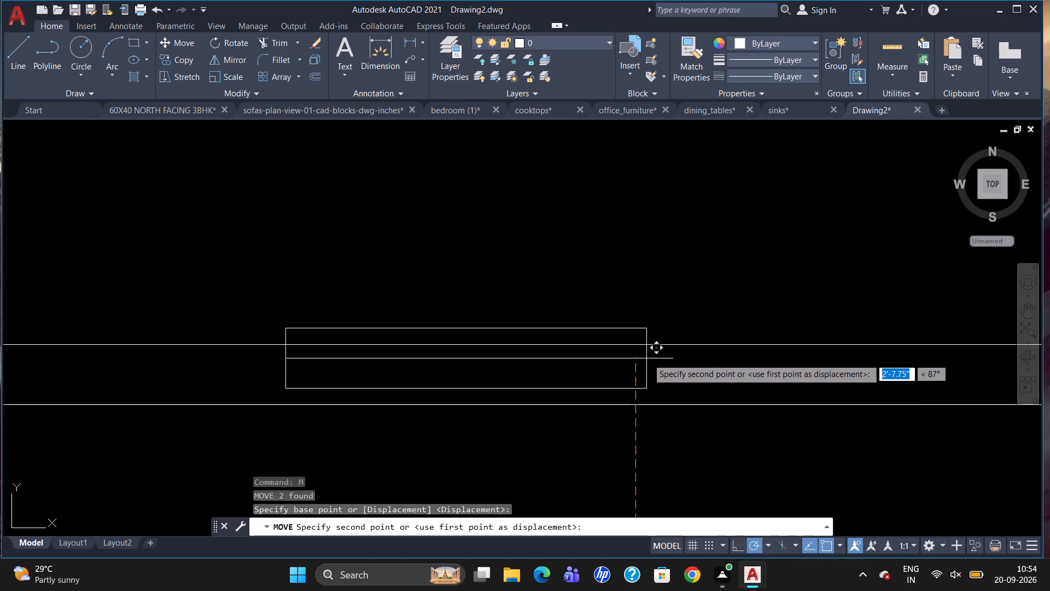
pyautogui.click(663, 375)
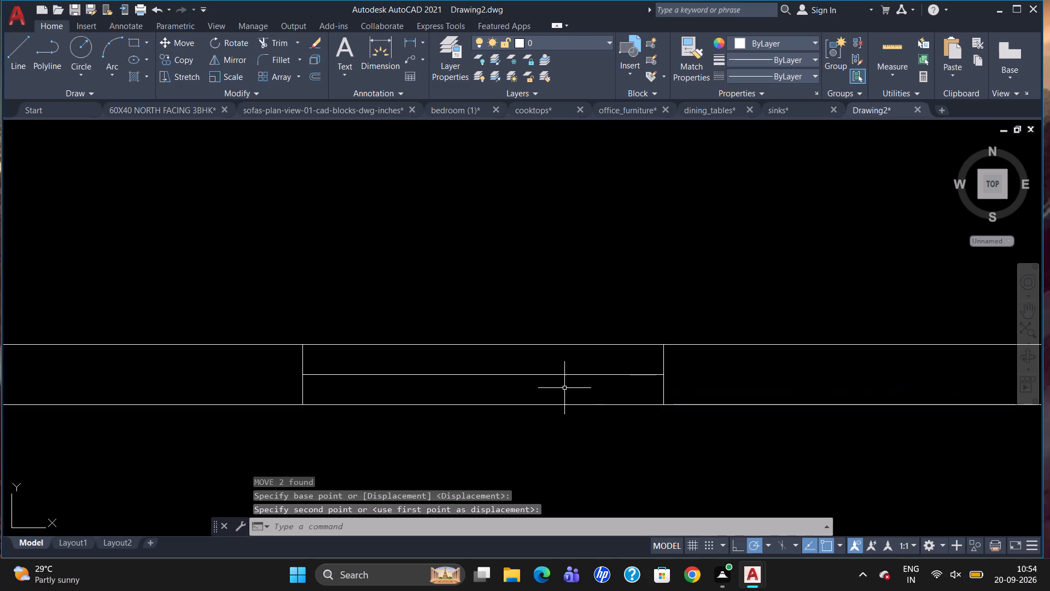
# Examine the floor plan's window placements and the door openings around the lower middle room.
pyautogui.scroll(-6, 563, 388)
pyautogui.scroll(1, 569, 333)
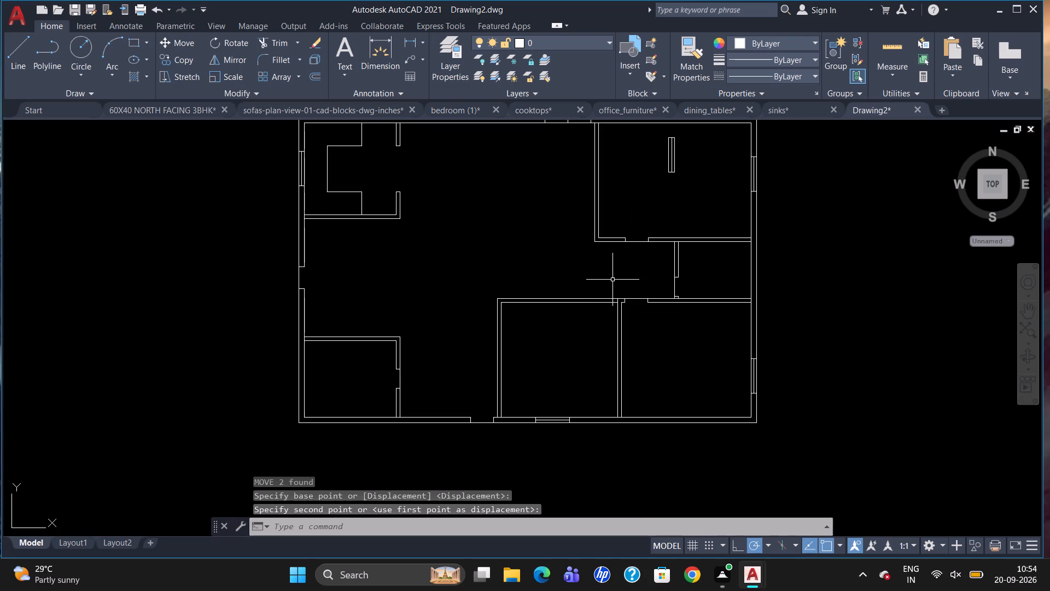
pyautogui.scroll(-1, 629, 326)
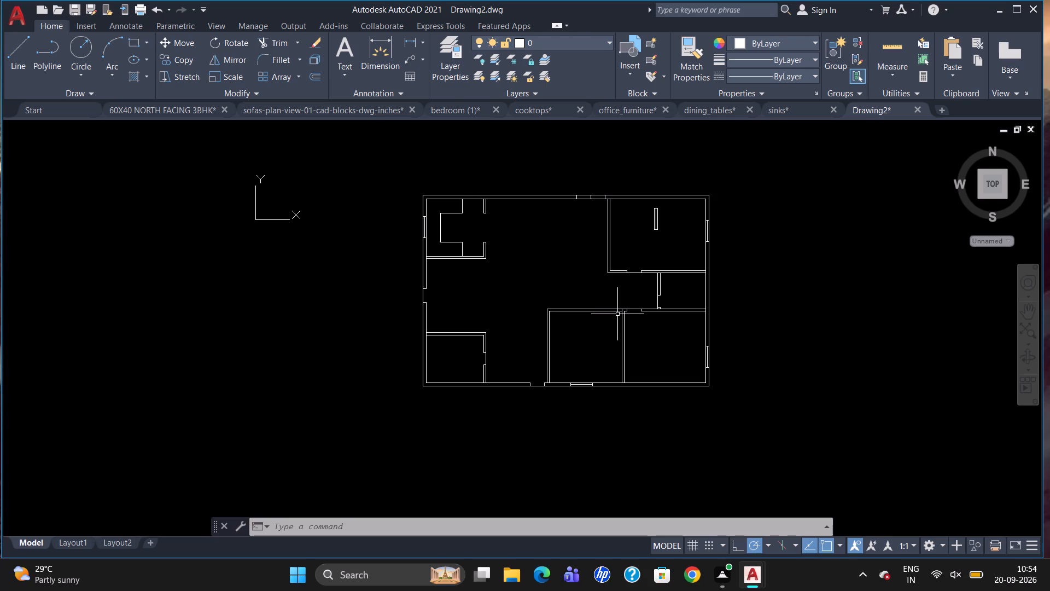
pyautogui.scroll(2, 617, 308)
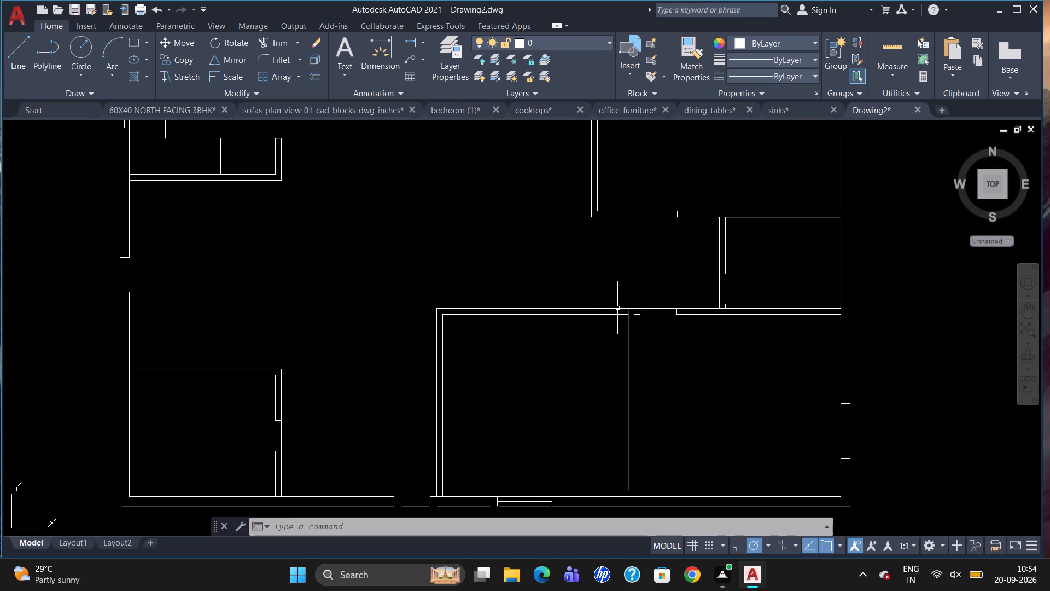
pyautogui.scroll(-2, 626, 315)
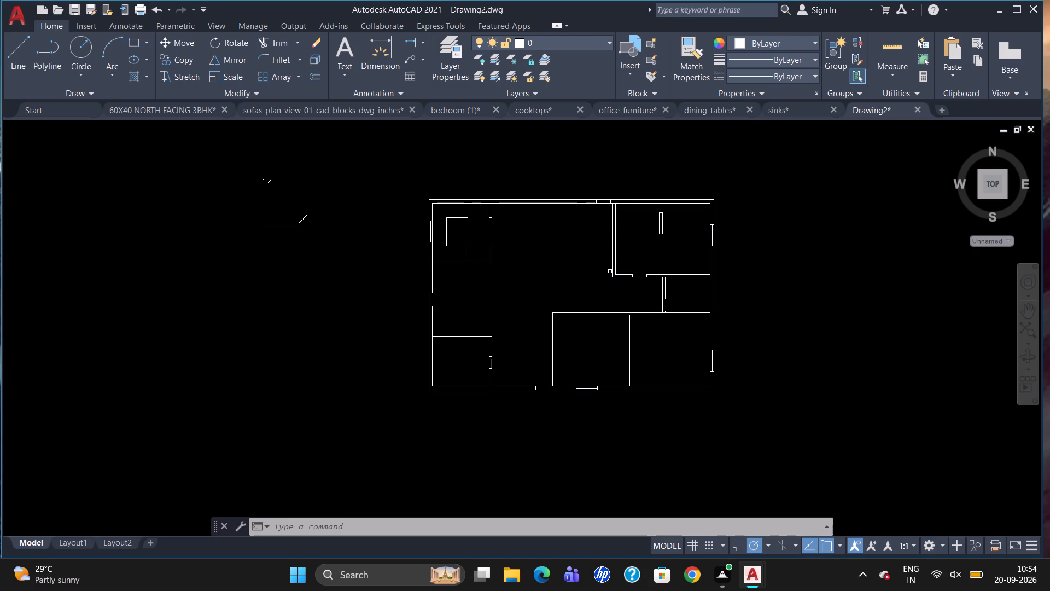
pyautogui.scroll(1, 628, 286)
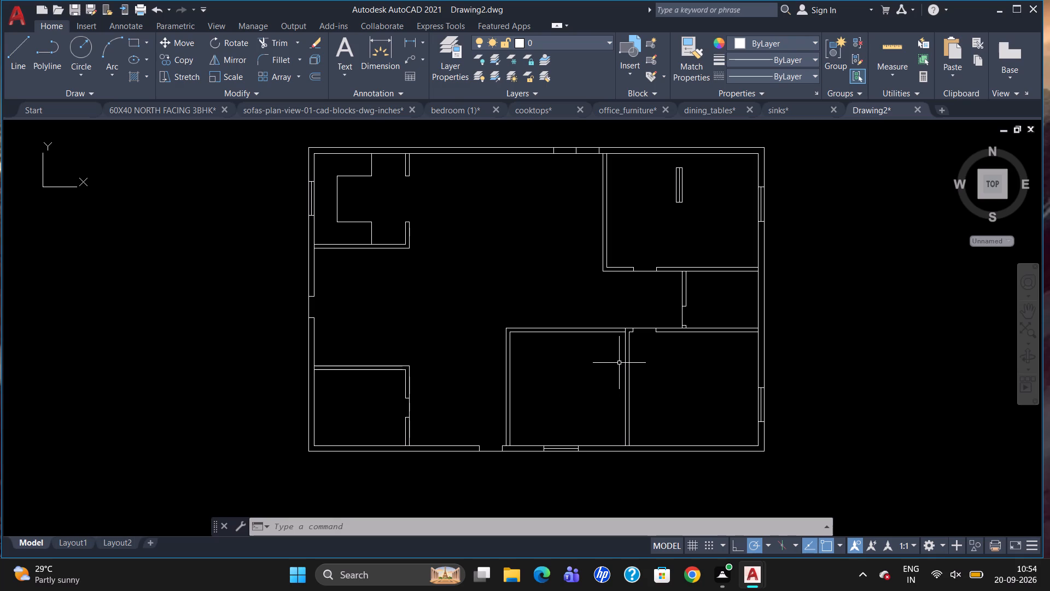
# Check the wall length between the upper-right room's outer lower-left corner and its door opening with a temporary linear dimension, then delete it.
pyautogui.press('f')
pyautogui.press('BackSpace')
pyautogui.write('DL')
pyautogui.press('i')
pyautogui.press('Return')
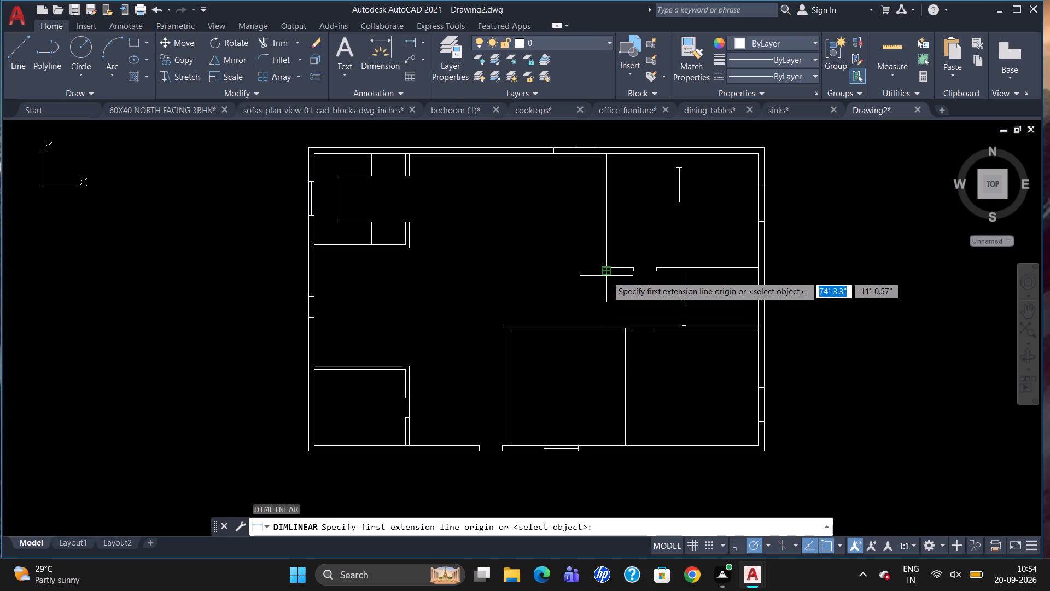
pyautogui.scroll(3, 604, 274)
pyautogui.click(593, 263)
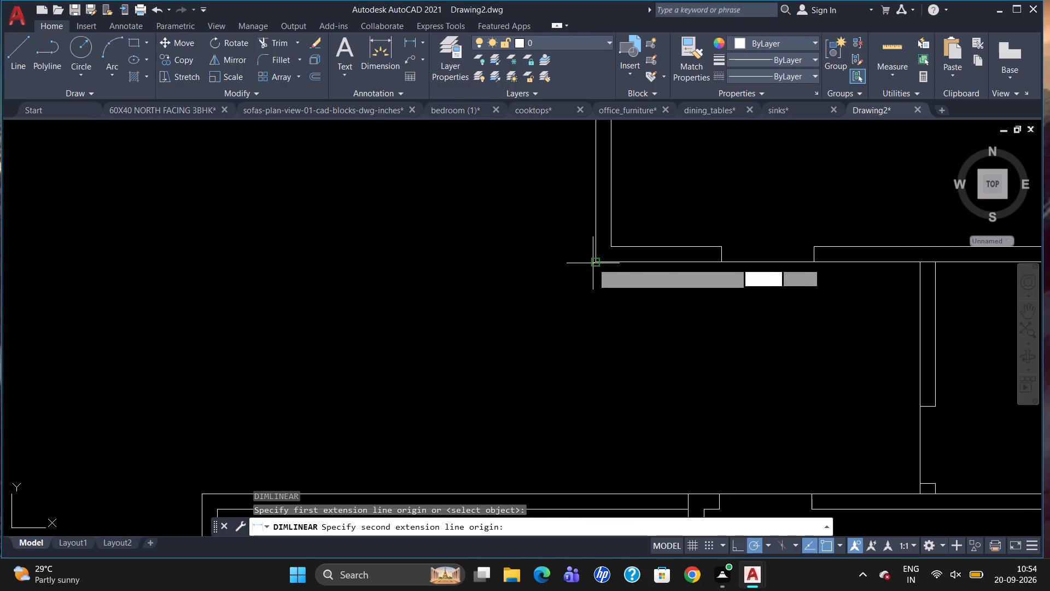
pyautogui.moveTo(720, 263); pyautogui.dragTo(720, 273)
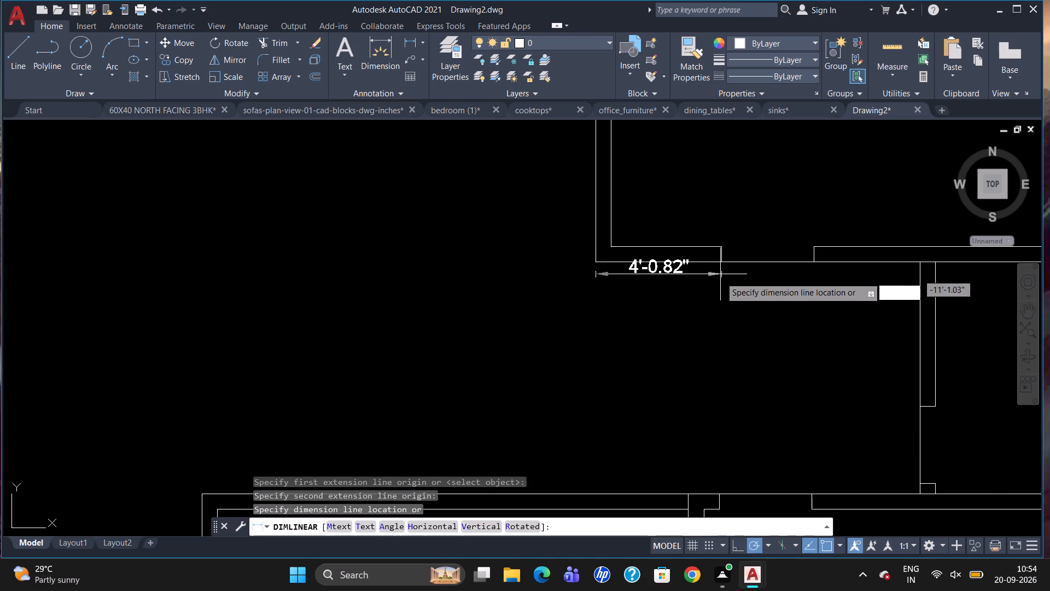
pyautogui.click(720, 289)
pyautogui.click(696, 286)
pyautogui.click(690, 291)
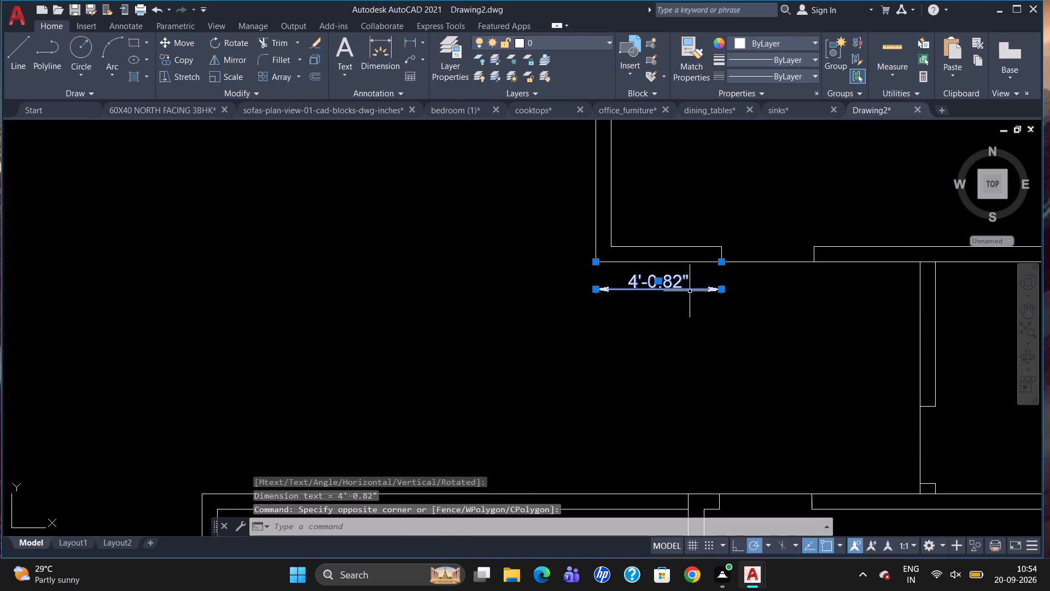
pyautogui.press('Delete')
# Draw a door jamb line across the lower middle room's top wall, tracked 4" left of the room's inner top right corner.
pyautogui.scroll(-2, 657, 244)
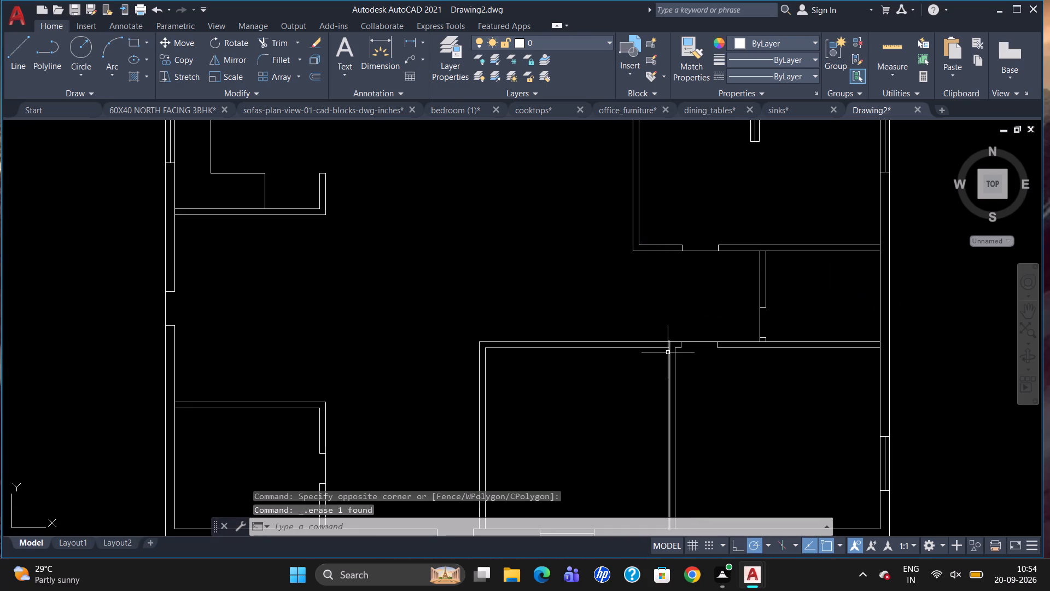
pyautogui.scroll(1, 669, 345)
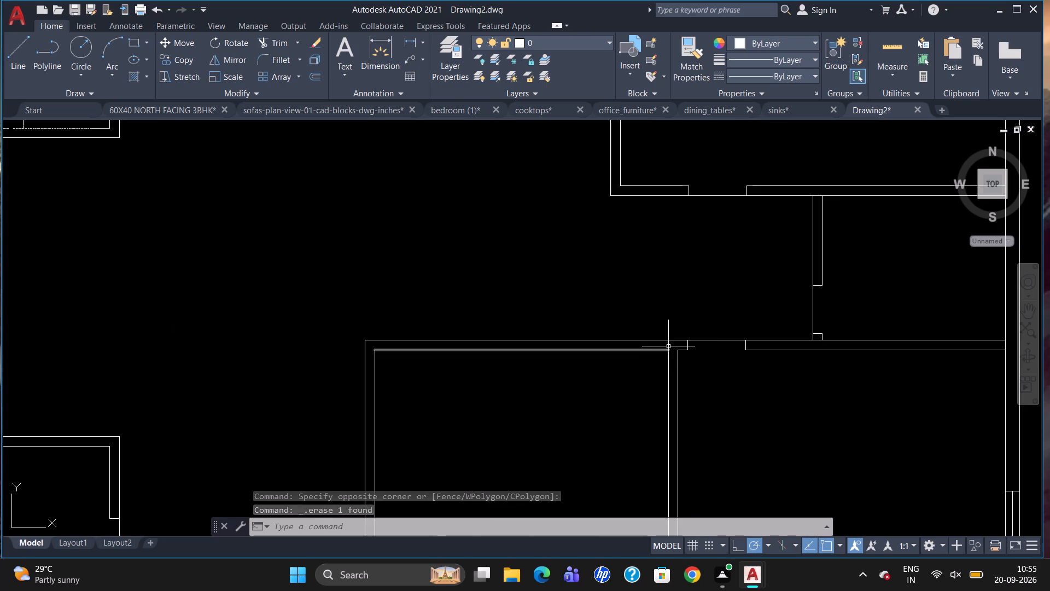
pyautogui.press('l')
pyautogui.press('Return')
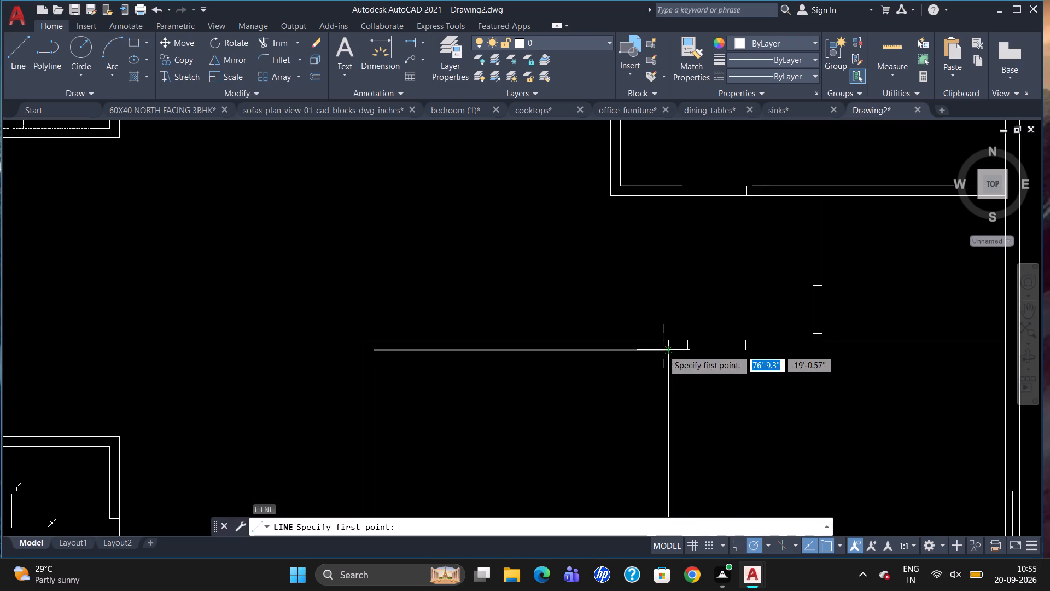
pyautogui.write('TK')
pyautogui.press('Return')
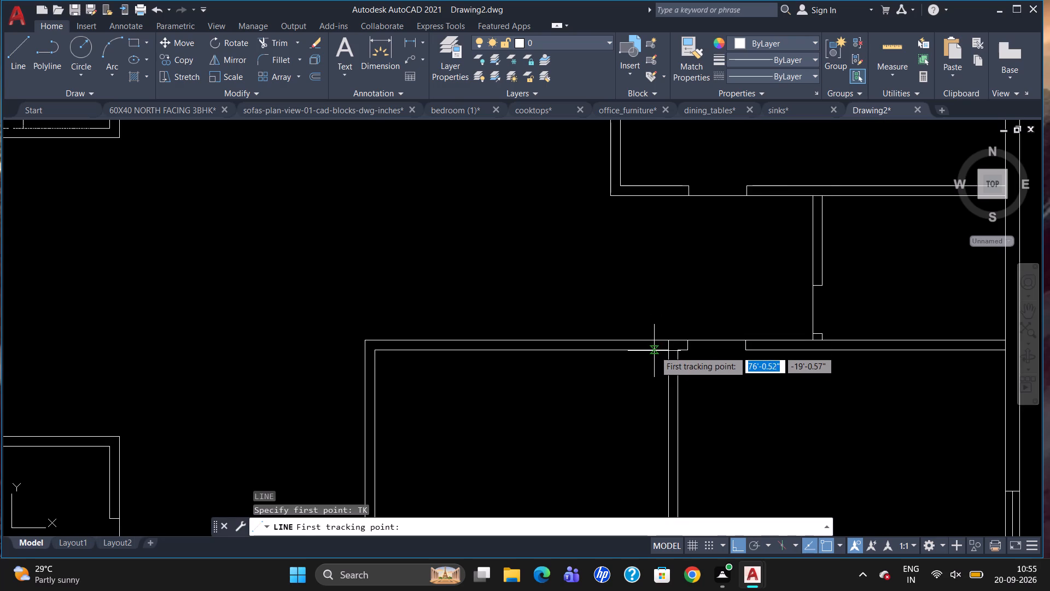
pyautogui.click(669, 349)
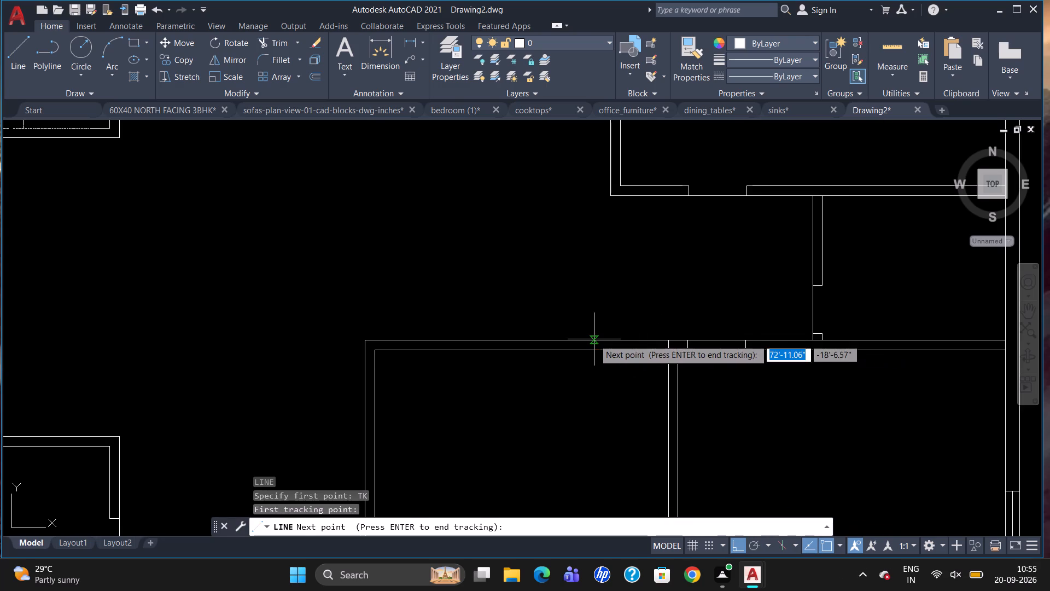
pyautogui.press('4')
pyautogui.press('Return')
pyautogui.press('Return')
pyautogui.scroll(1, 668, 361)
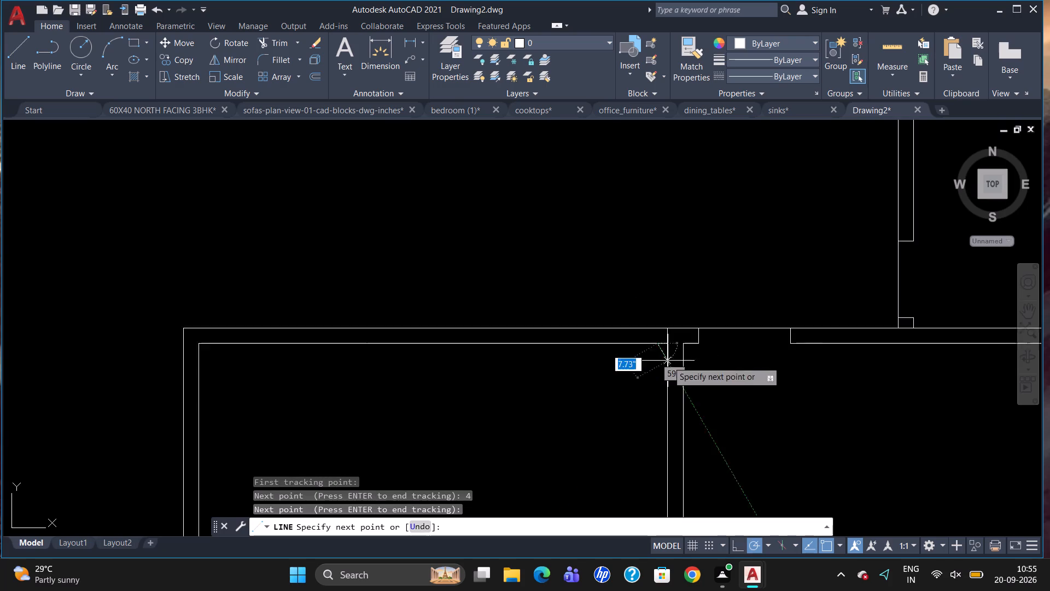
pyautogui.scroll(2, 668, 361)
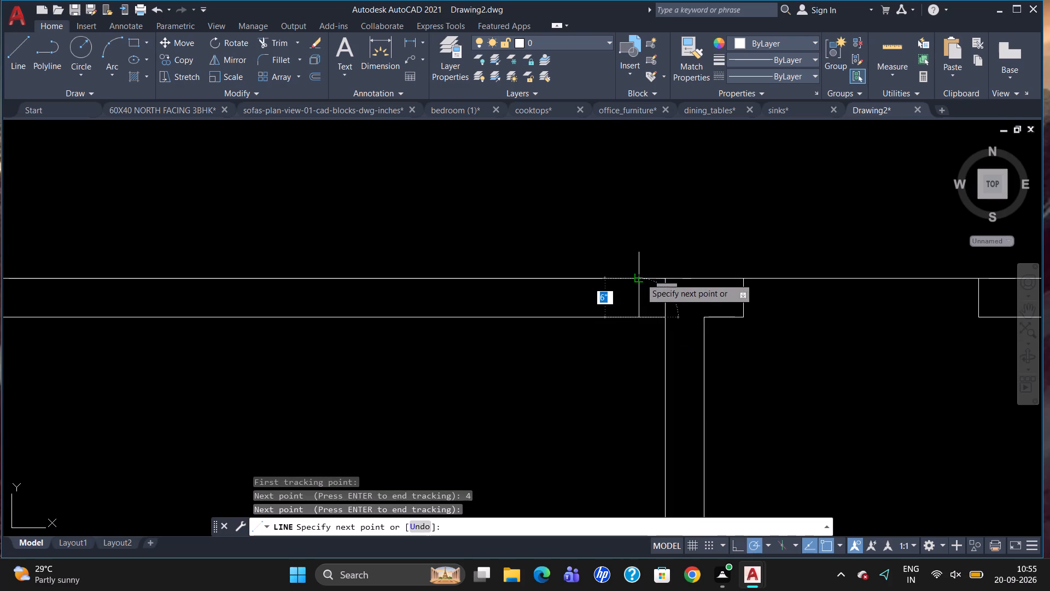
pyautogui.click(640, 278)
pyautogui.press('Escape')
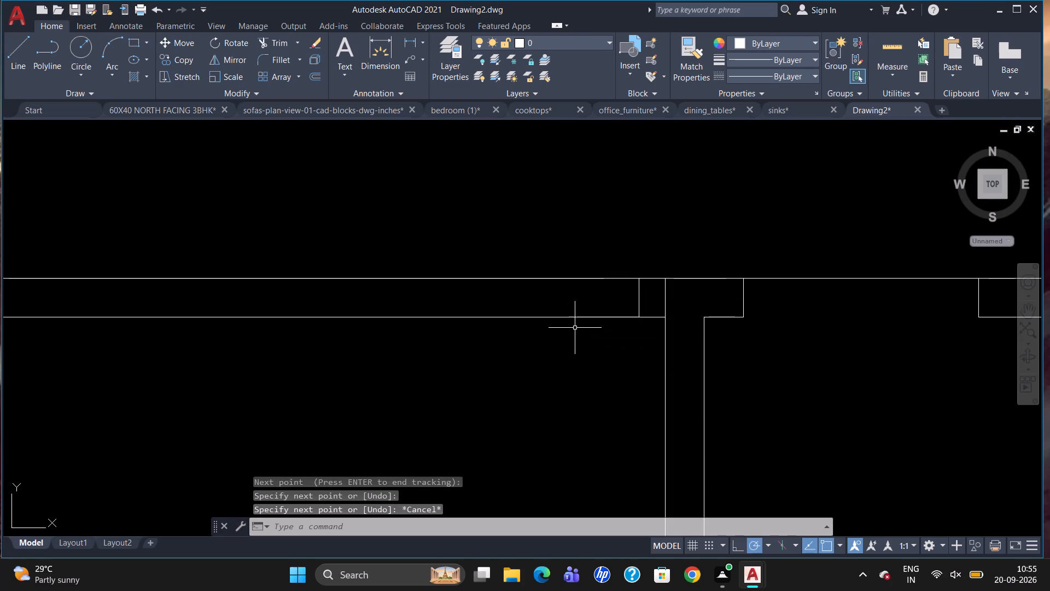
# Offset the new jamb line 3' to the left to mark the door opening's other side.
pyautogui.press('o')
pyautogui.press('Return')
pyautogui.write("3'")
pyautogui.press('Return')
pyautogui.click(638, 308)
pyautogui.click(538, 314)
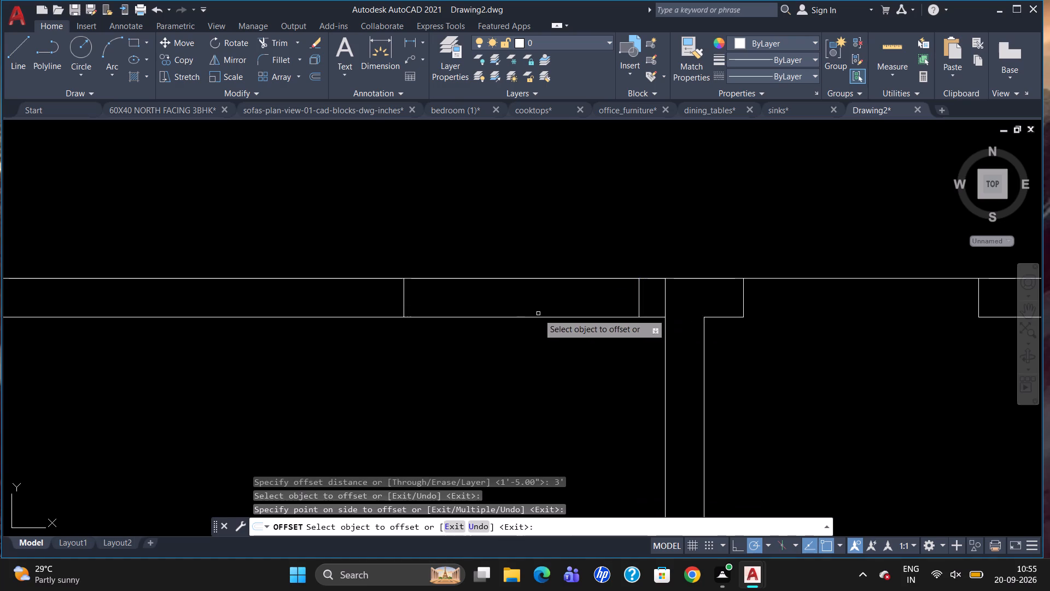
pyautogui.scroll(-5, 561, 328)
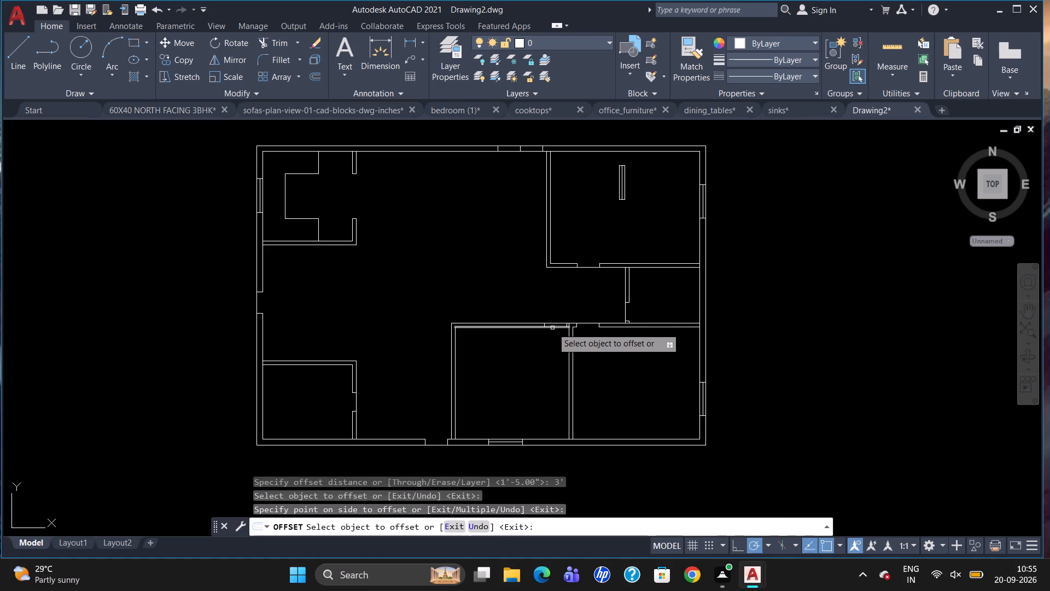
pyautogui.scroll(2, 552, 328)
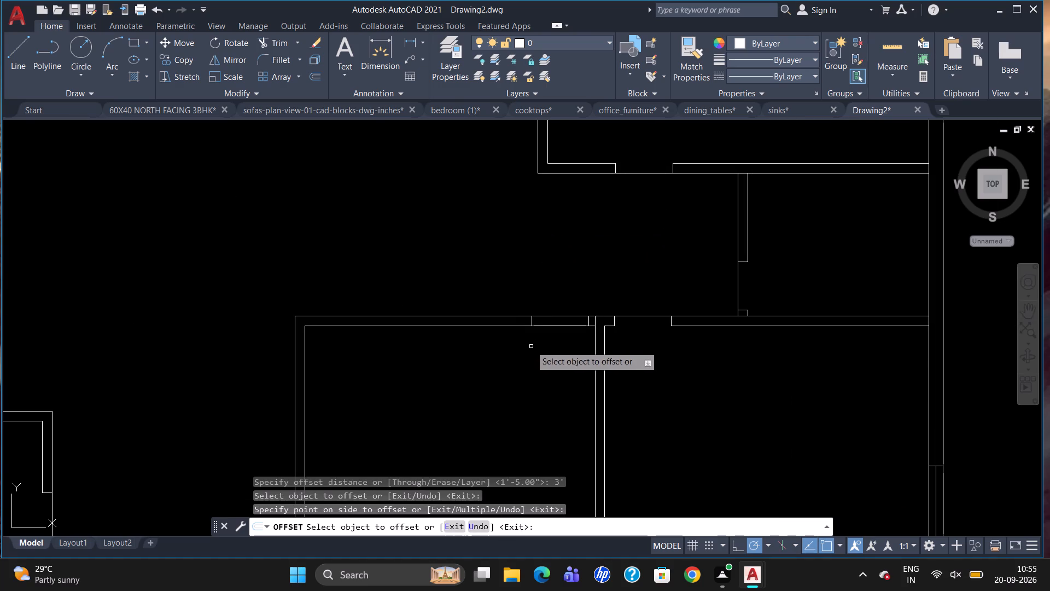
pyautogui.press('Escape')
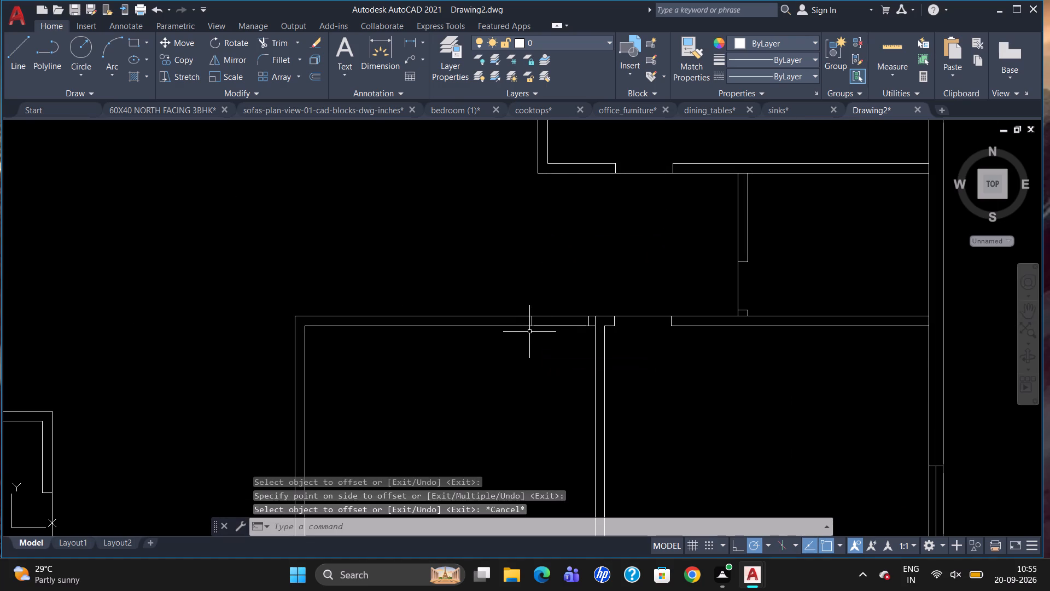
# Trim the inner wall line between the two jamb lines to open the lower middle room's doorway.
pyautogui.write('TR')
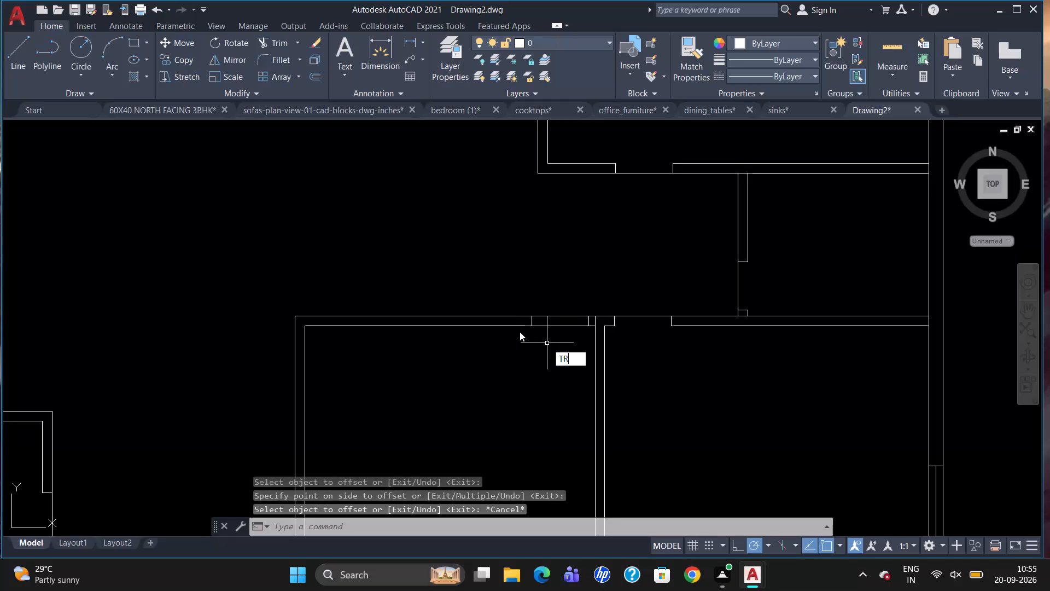
pyautogui.press('Return')
pyautogui.press('Return')
pyautogui.click(547, 327)
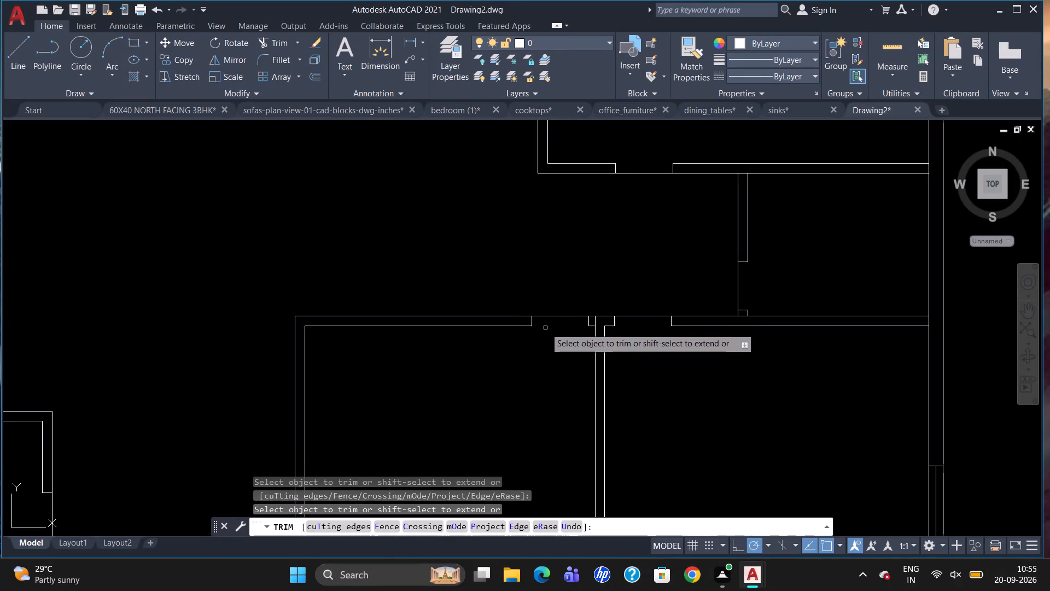
pyautogui.press('Escape')
pyautogui.scroll(-1, 561, 373)
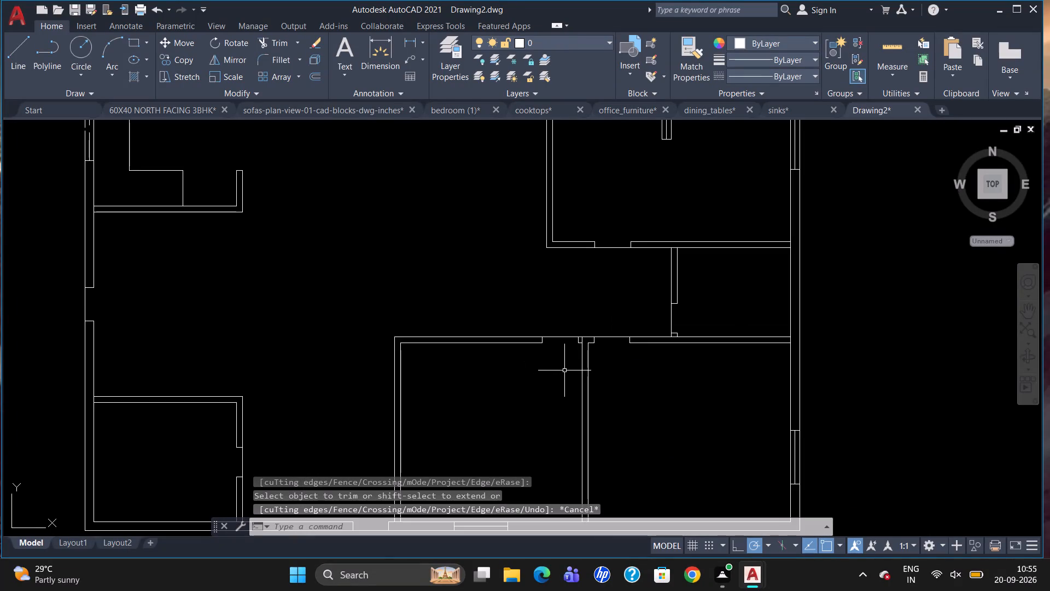
# Draw a vertical guide line from the upper-right room's outer lower-left corner to the lower middle room's top wall, erasing the stray segment.
pyautogui.press('l')
pyautogui.press('Return')
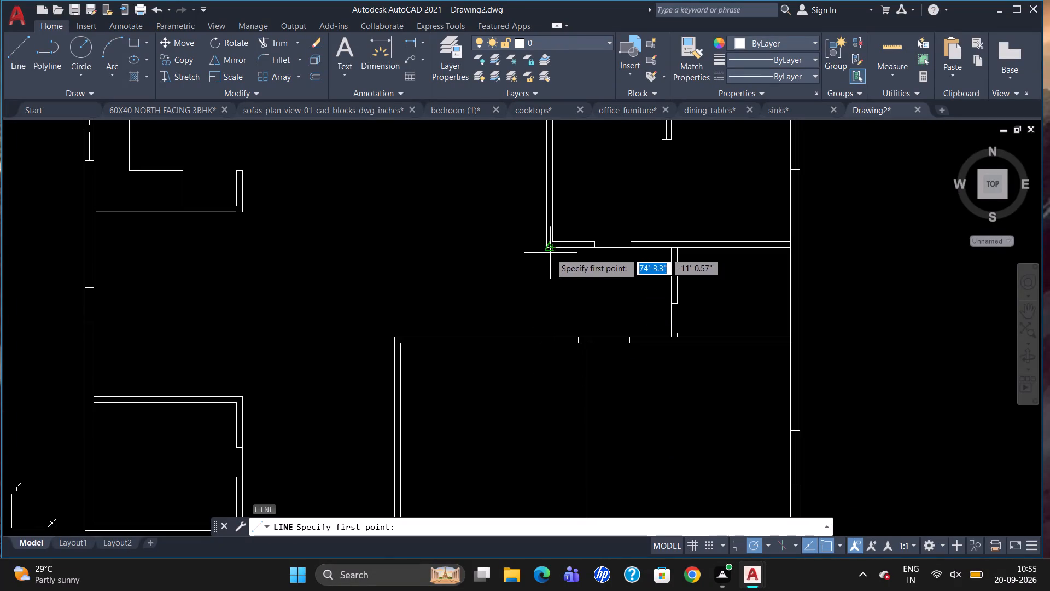
pyautogui.moveTo(547, 251); pyautogui.dragTo(552, 268)
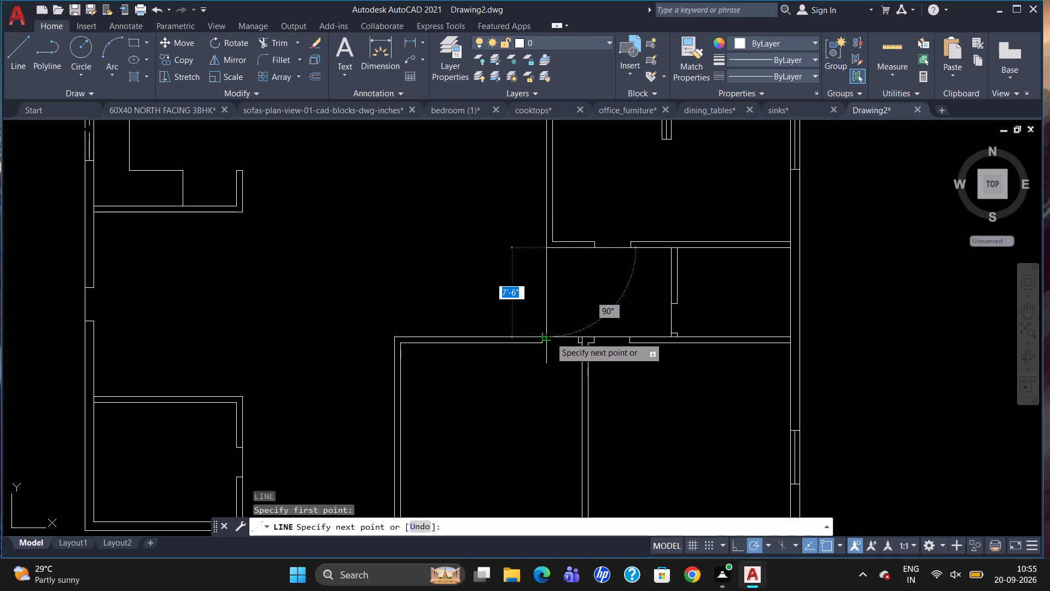
pyautogui.click(550, 338)
pyautogui.click(550, 347)
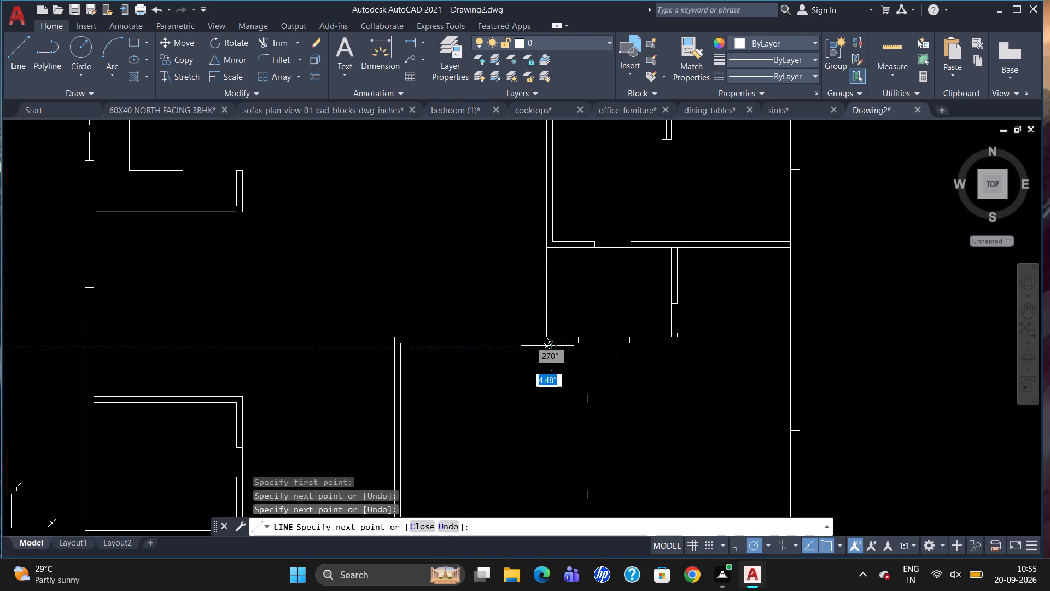
pyautogui.press('Escape')
pyautogui.scroll(2, 571, 355)
pyautogui.click(515, 324)
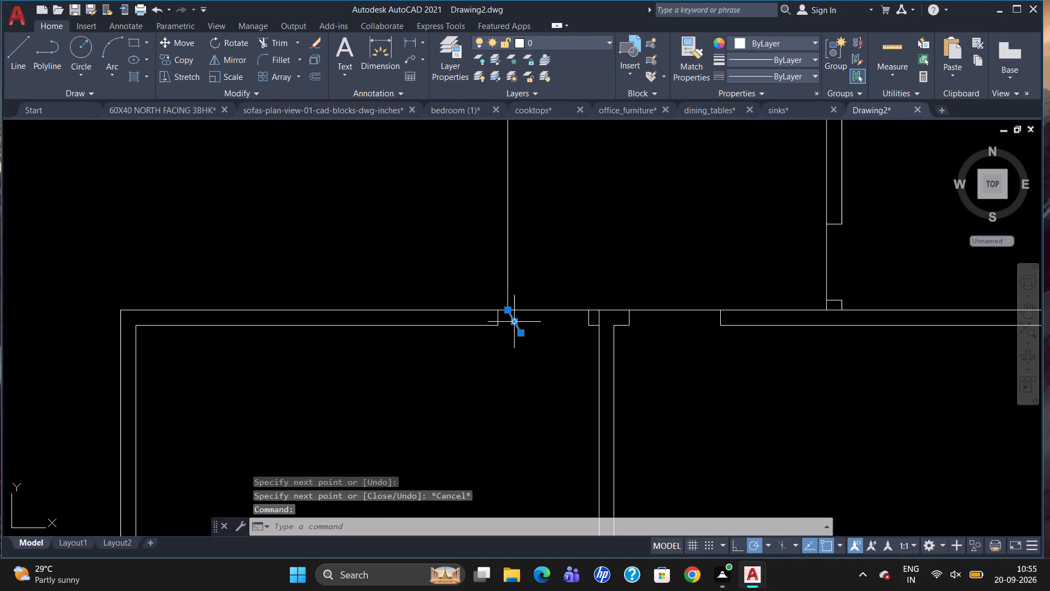
pyautogui.press('Delete')
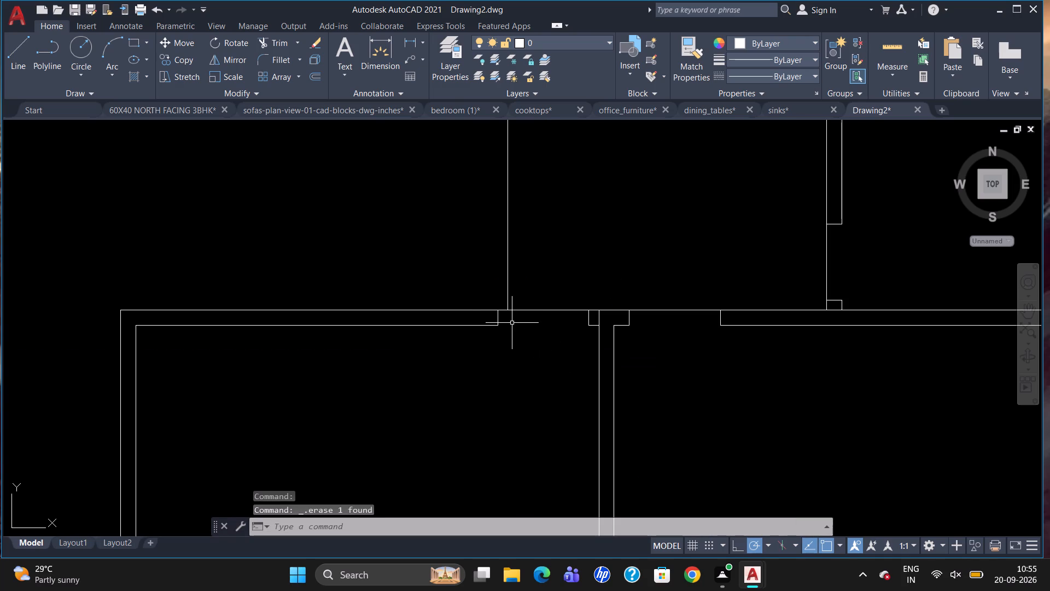
# Draw a 6" jamb line across the lower middle room's top wall below the guide line, joined back to the inner wall line's end.
pyautogui.press('l')
pyautogui.press('Return')
pyautogui.moveTo(511, 309); pyautogui.dragTo(514, 325)
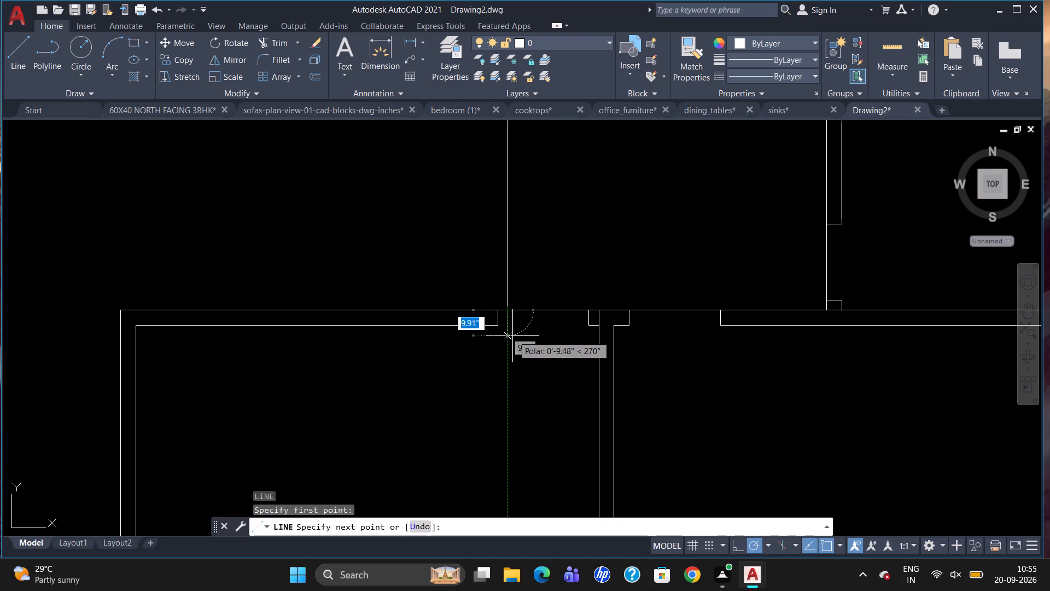
pyautogui.press('6')
pyautogui.press('Return')
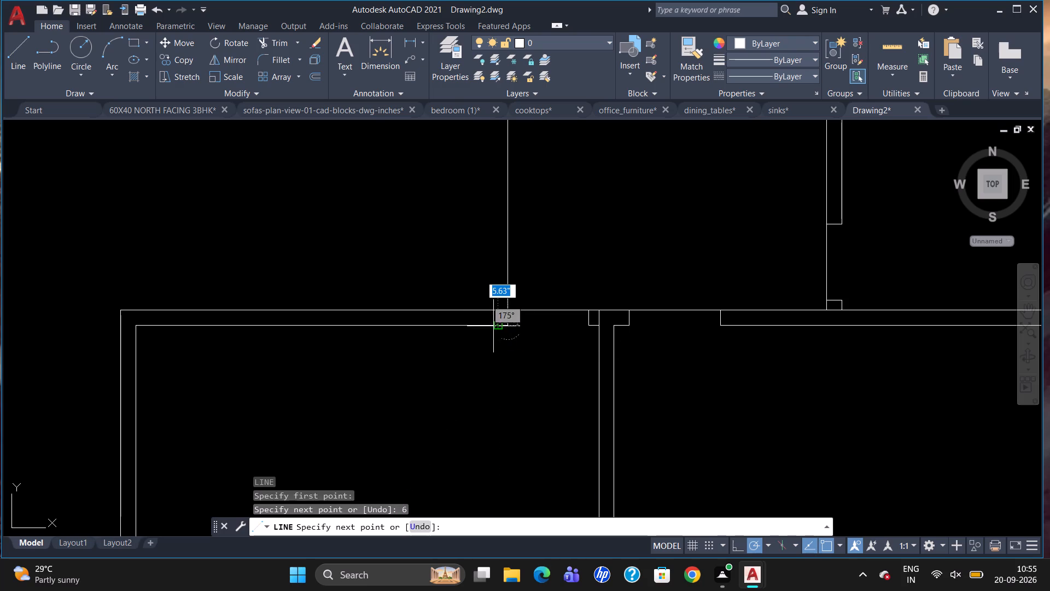
pyautogui.scroll(3, 490, 325)
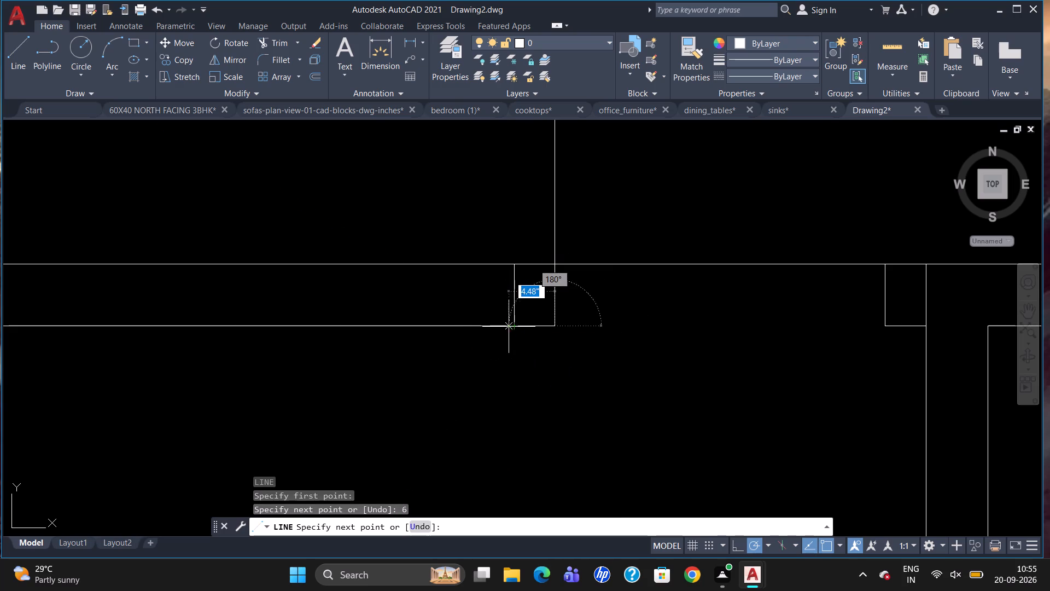
pyautogui.click(513, 327)
pyautogui.press('Escape')
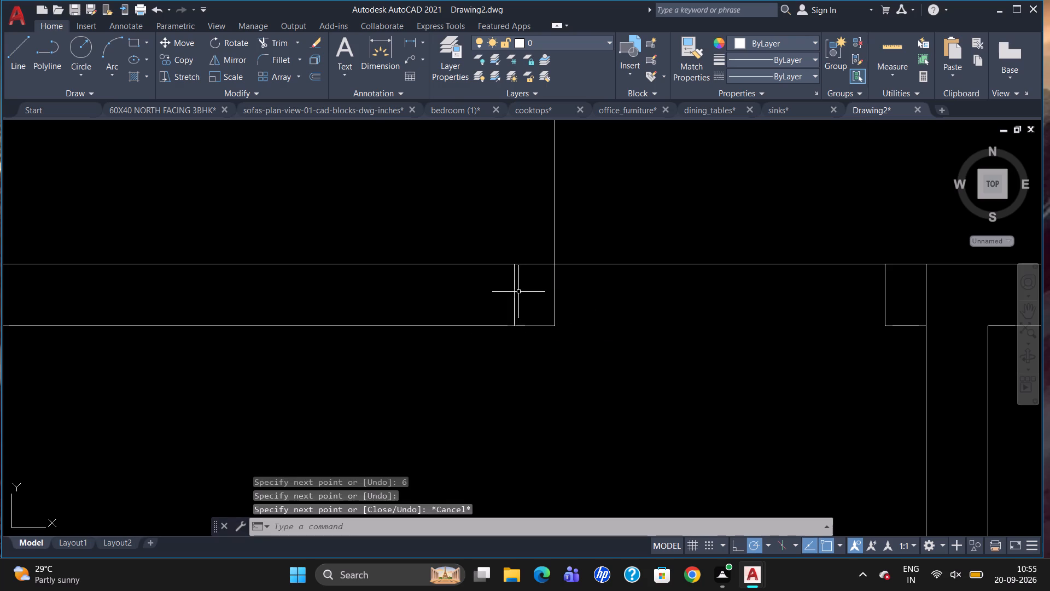
# Erase the two earlier jamb lines of the lower middle room's doorway and the leftover wall stub beside the partition.
pyautogui.click(515, 287)
pyautogui.press('Delete')
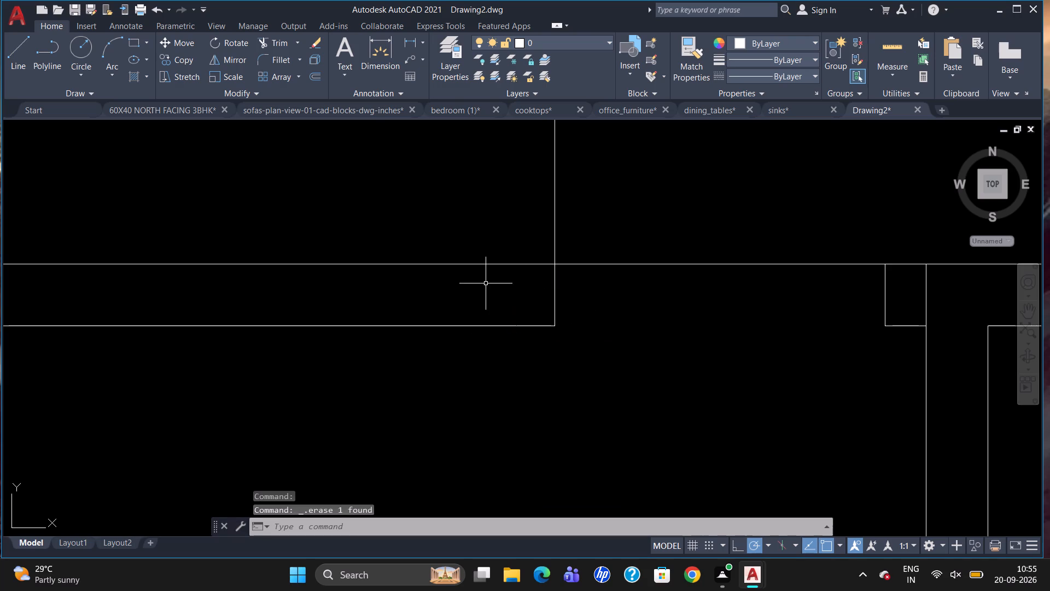
pyautogui.scroll(-3, 484, 288)
pyautogui.scroll(-1, 539, 316)
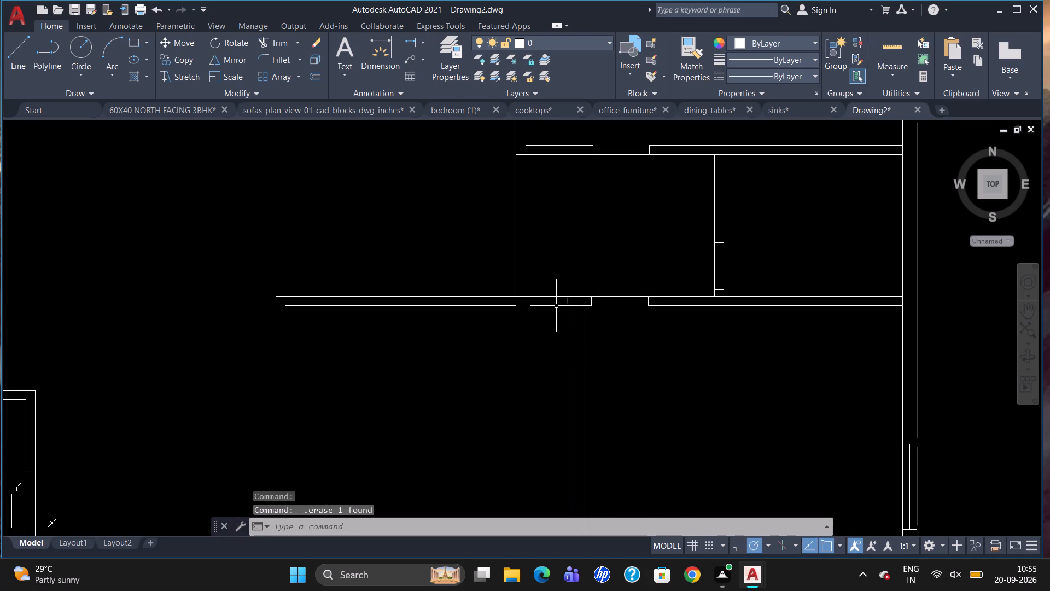
pyautogui.click(568, 301)
pyautogui.scroll(1, 568, 304)
pyautogui.press('Delete')
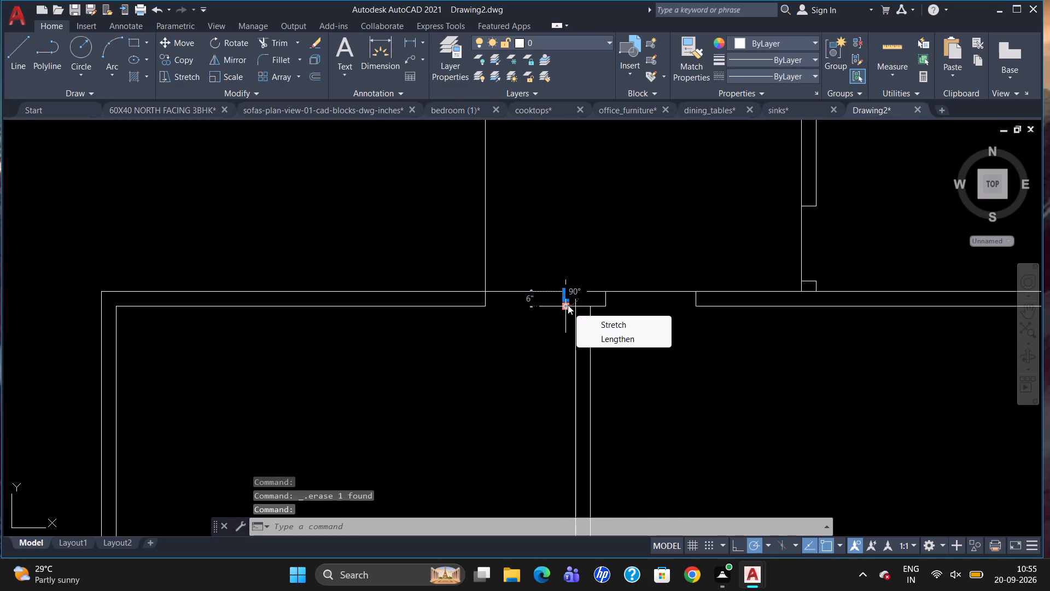
pyautogui.press('Delete')
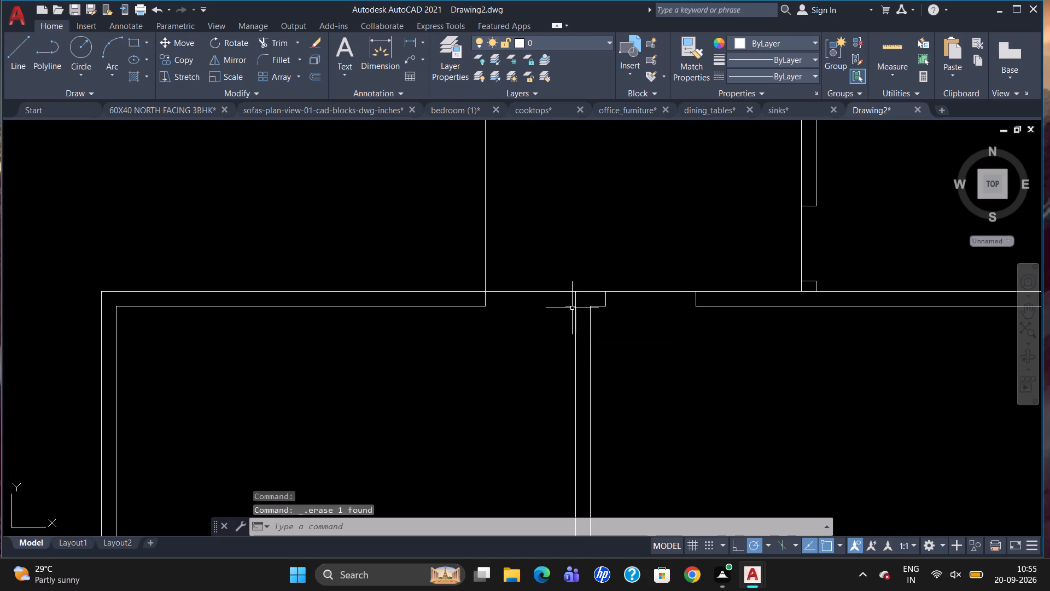
pyautogui.click(572, 308)
pyautogui.press('Delete')
# Erase the vertical guide line between the upper-right room and the lower middle room.
pyautogui.scroll(-1, 535, 329)
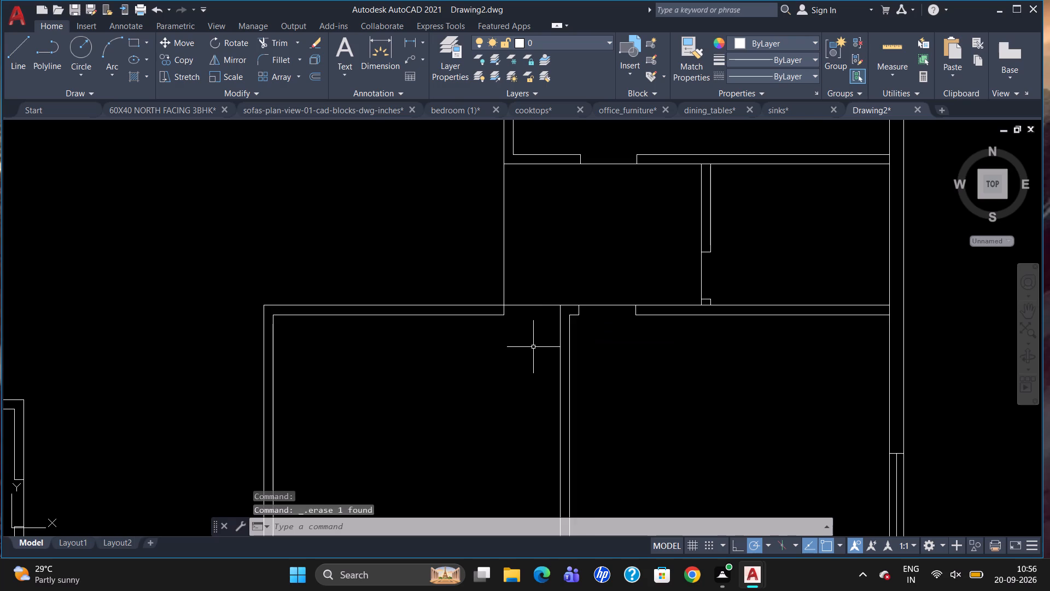
pyautogui.scroll(-2, 533, 347)
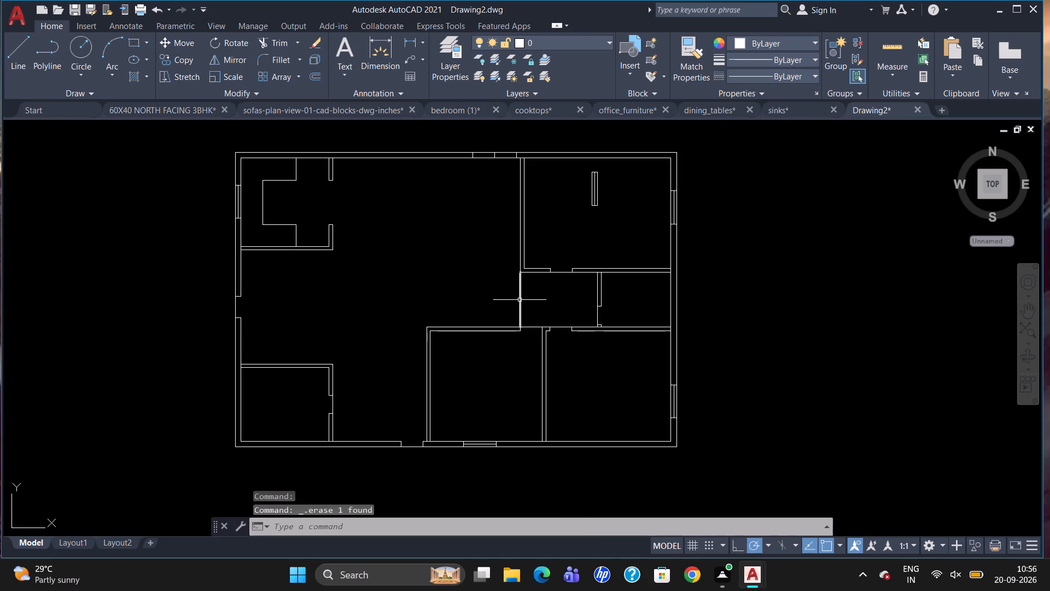
pyautogui.click(520, 300)
pyautogui.press('Delete')
# Rotate the loose window symbol inside the upper-right room from vertical to horizontal.
pyautogui.scroll(-1, 573, 329)
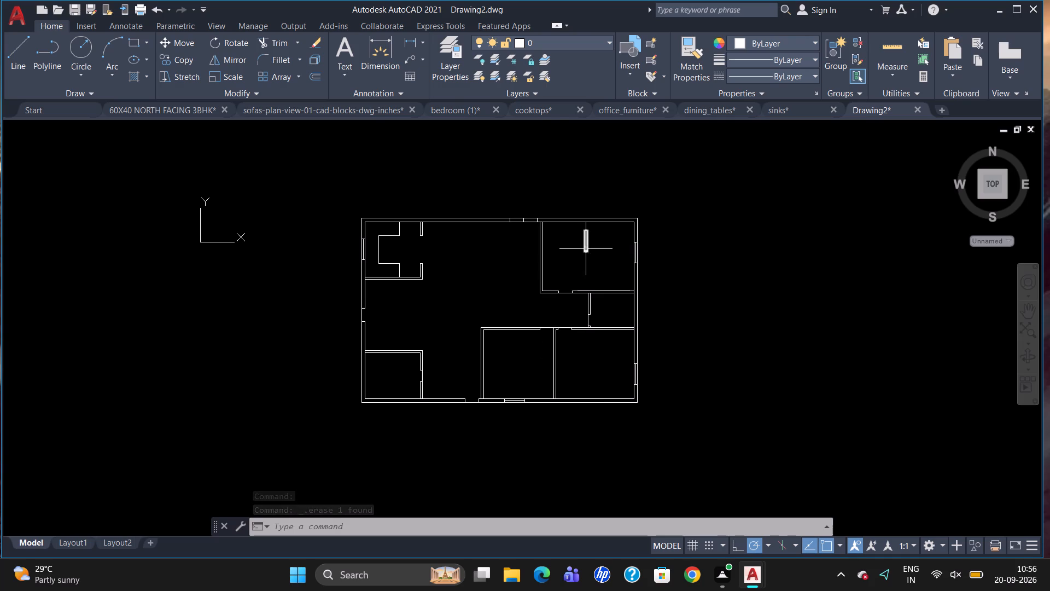
pyautogui.moveTo(586, 248); pyautogui.dragTo(595, 269)
pyautogui.write('RO')
pyautogui.press('Return')
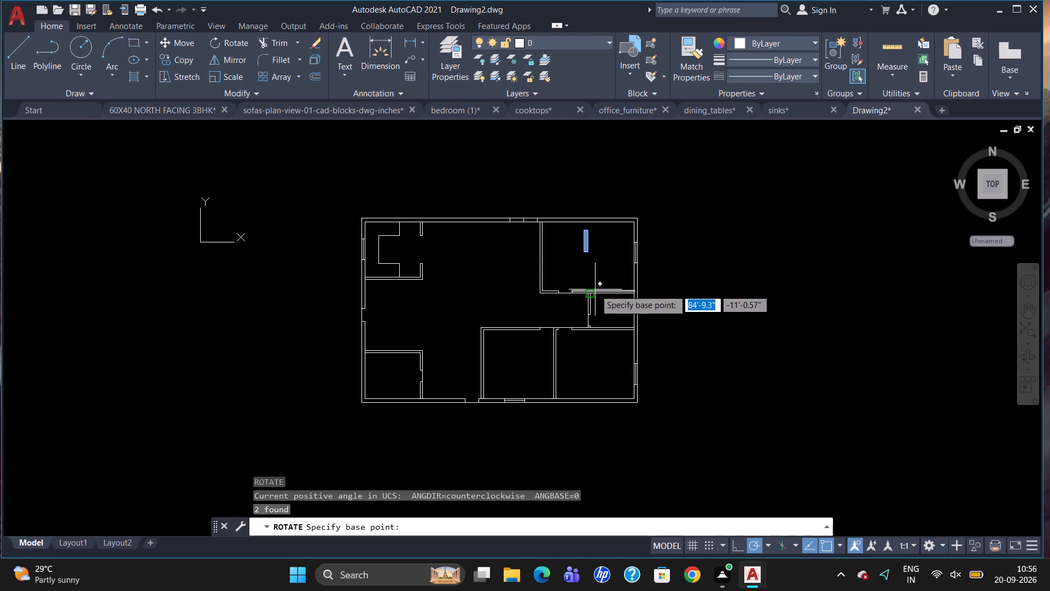
pyautogui.moveTo(586, 245); pyautogui.dragTo(591, 257)
pyautogui.click(586, 285)
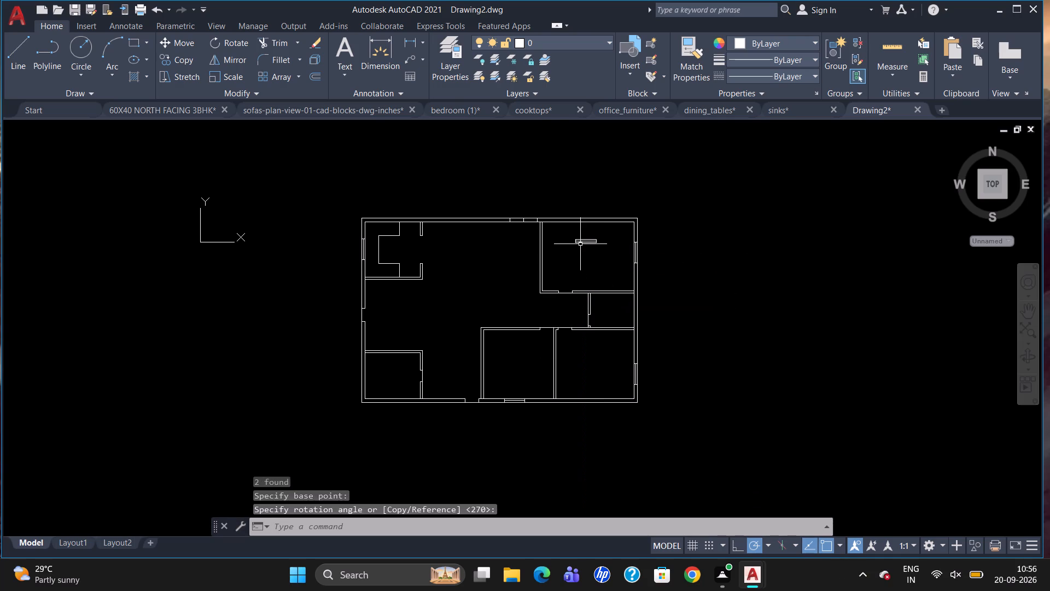
# Move the rotated window symbol from its bottom midpoint into the upper-right room's top outer wall, at the inner wall line's midpoint.
pyautogui.click(581, 243)
pyautogui.press('m')
pyautogui.press('Return')
pyautogui.click(582, 245)
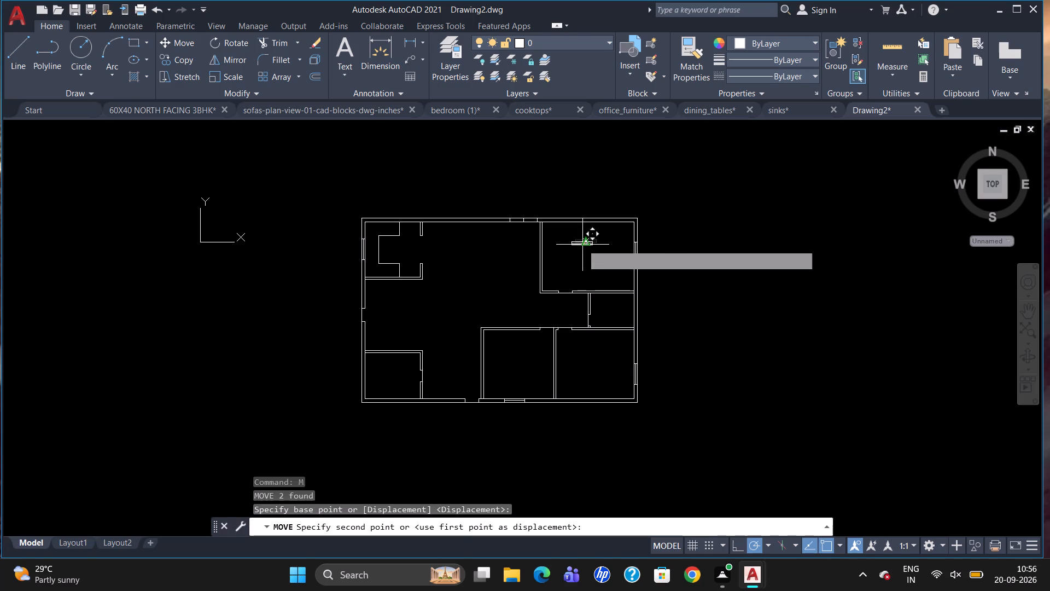
pyautogui.scroll(3, 588, 223)
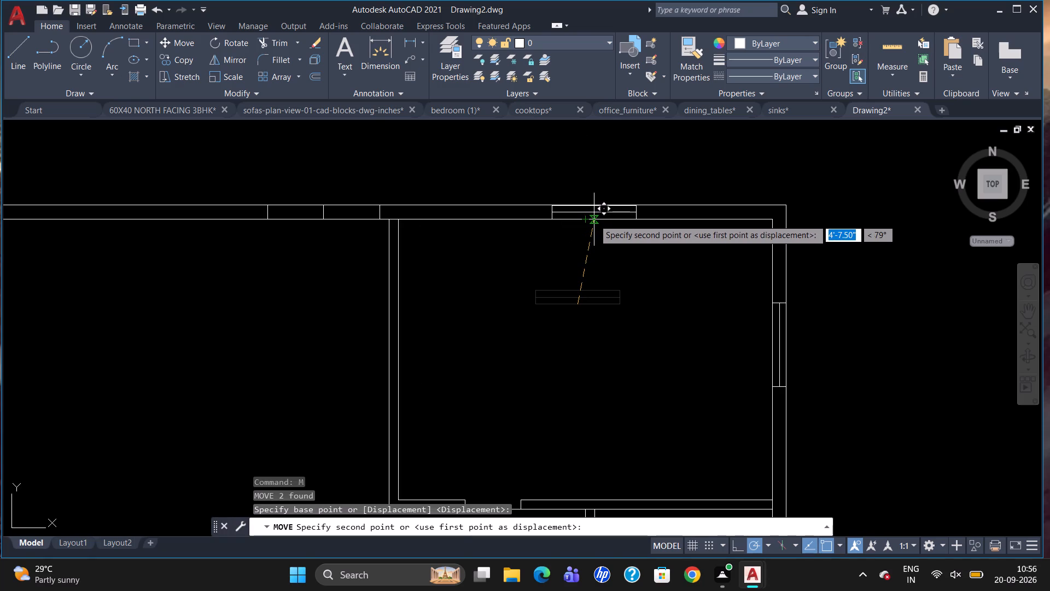
pyautogui.click(594, 219)
pyautogui.scroll(1, 725, 203)
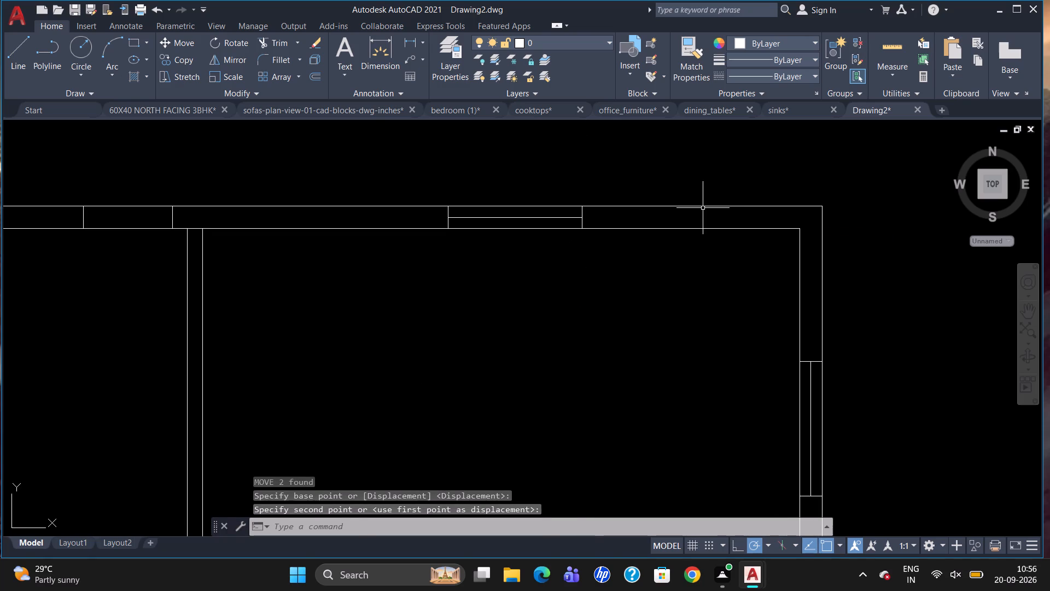
pyautogui.scroll(-2, 703, 208)
pyautogui.press('Escape')
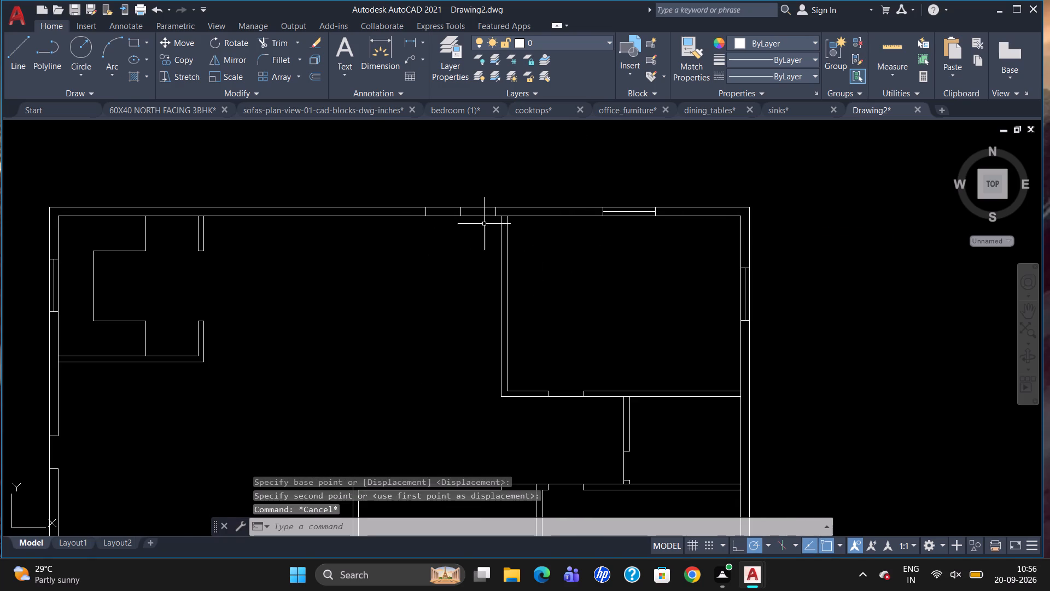
# Draw a 9" by 34" upright rectangle outside the plan, east of the upper-right room, for a smaller window.
pyautogui.scroll(-2, 564, 208)
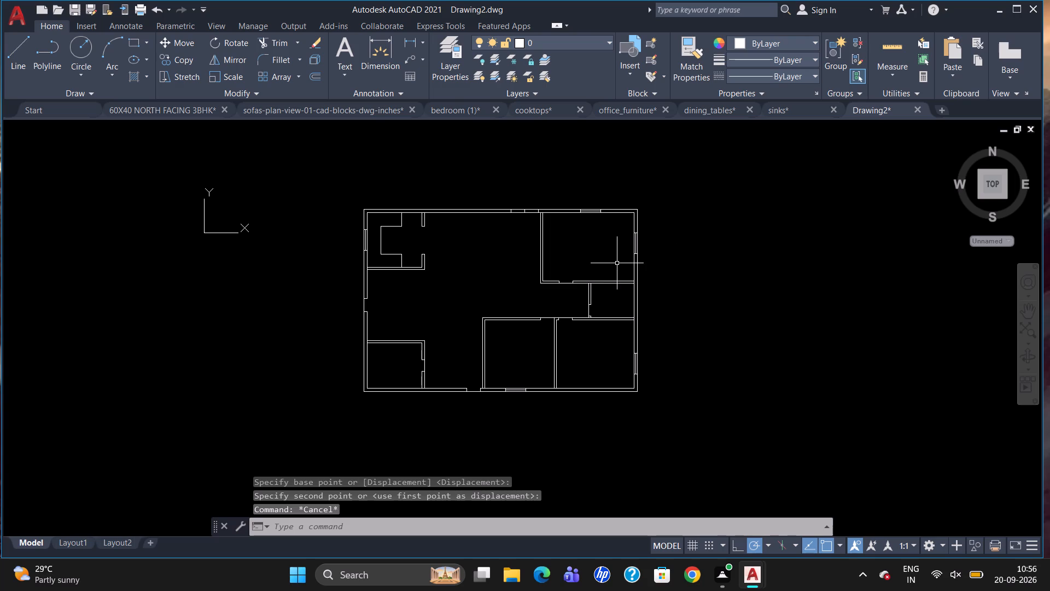
pyautogui.press('r')
pyautogui.write('EC')
pyautogui.press('Return')
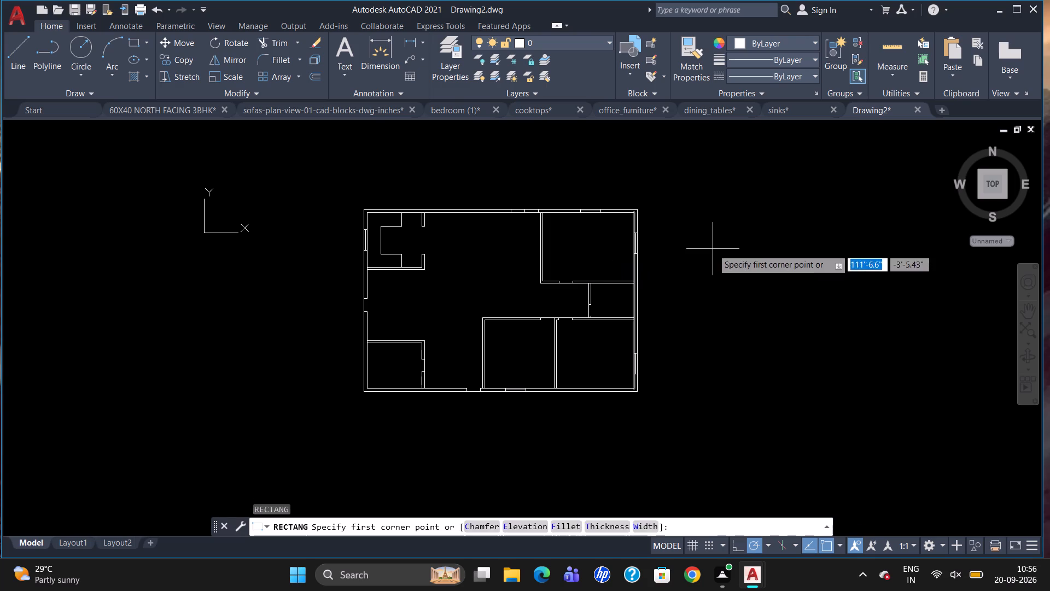
pyautogui.click(713, 248)
pyautogui.press('9')
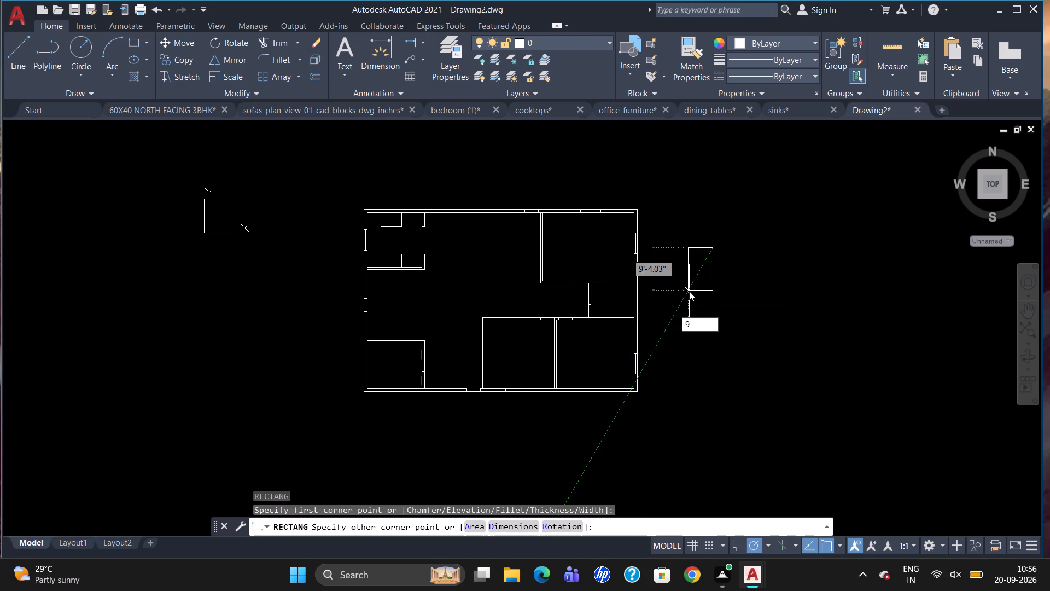
pyautogui.press('Tab')
pyautogui.write('34')
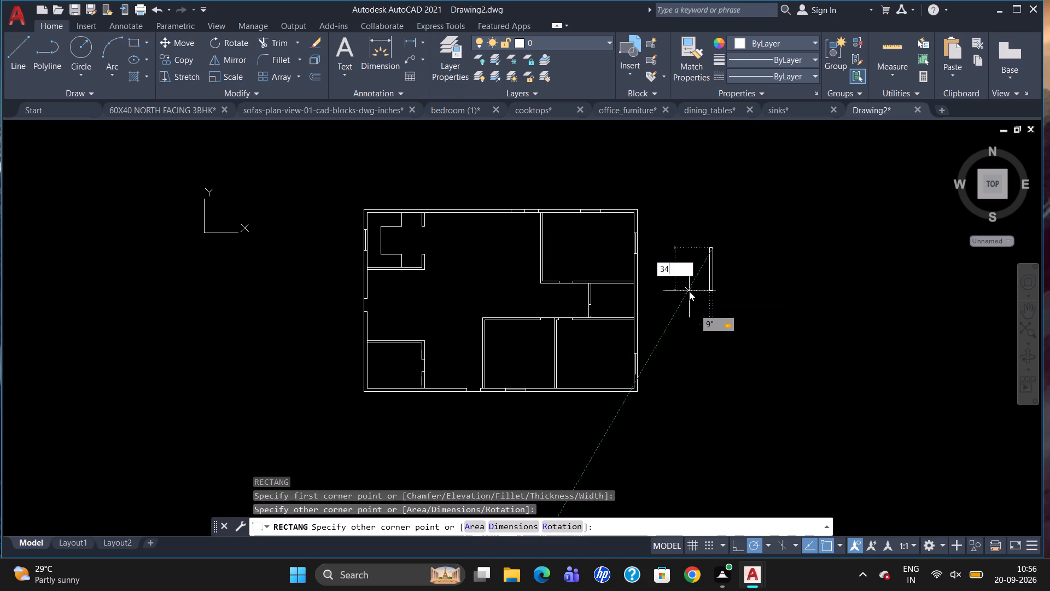
pyautogui.press('Return')
# Draw a vertical centre line through the new rectangle between the midpoints of its top and bottom edges.
pyautogui.press('l')
pyautogui.press('Return')
pyautogui.scroll(2, 703, 259)
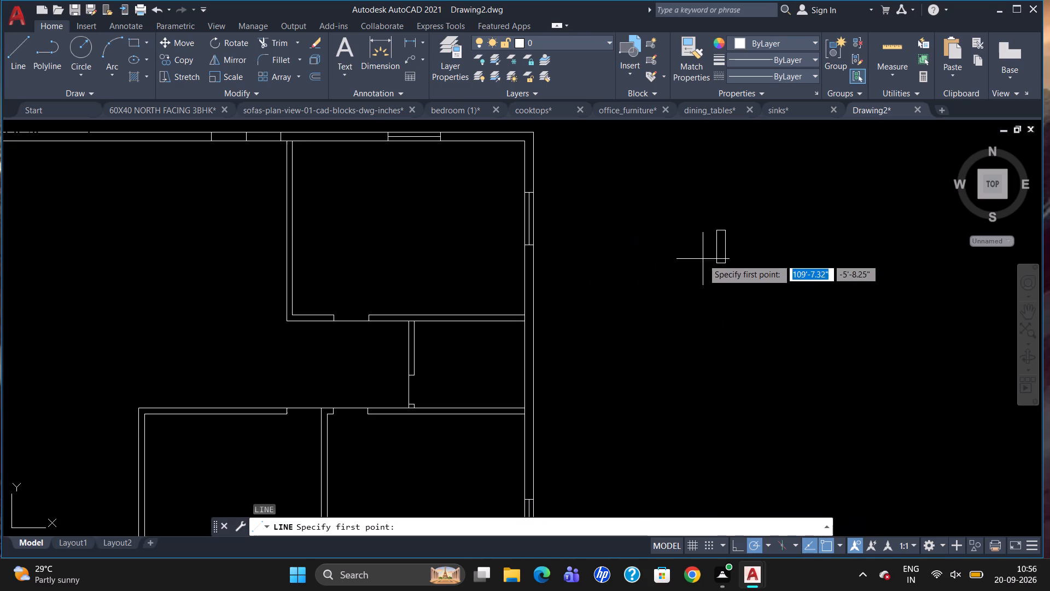
pyautogui.scroll(3, 726, 235)
pyautogui.moveTo(701, 217); pyautogui.dragTo(702, 229)
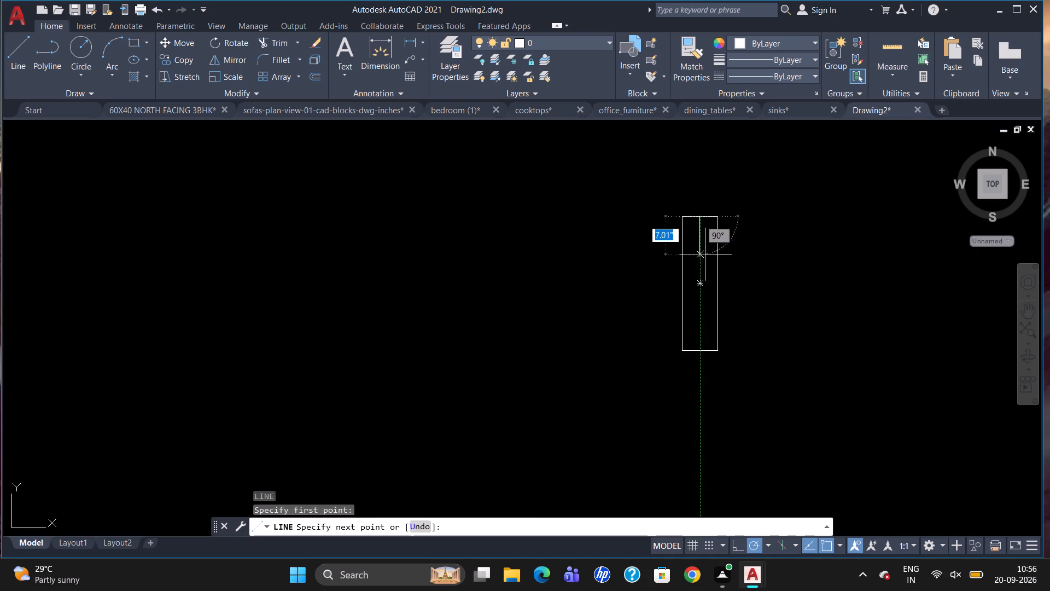
pyautogui.click(698, 350)
pyautogui.press('Escape')
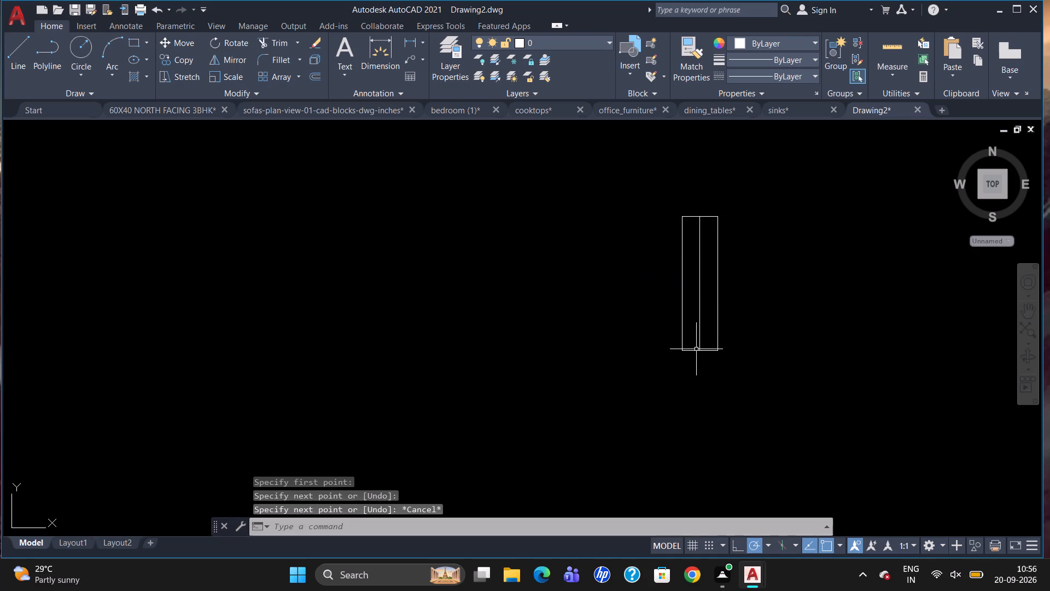
# Group the rectangle and its centre line into one window symbol.
pyautogui.moveTo(762, 337); pyautogui.dragTo(604, 334)
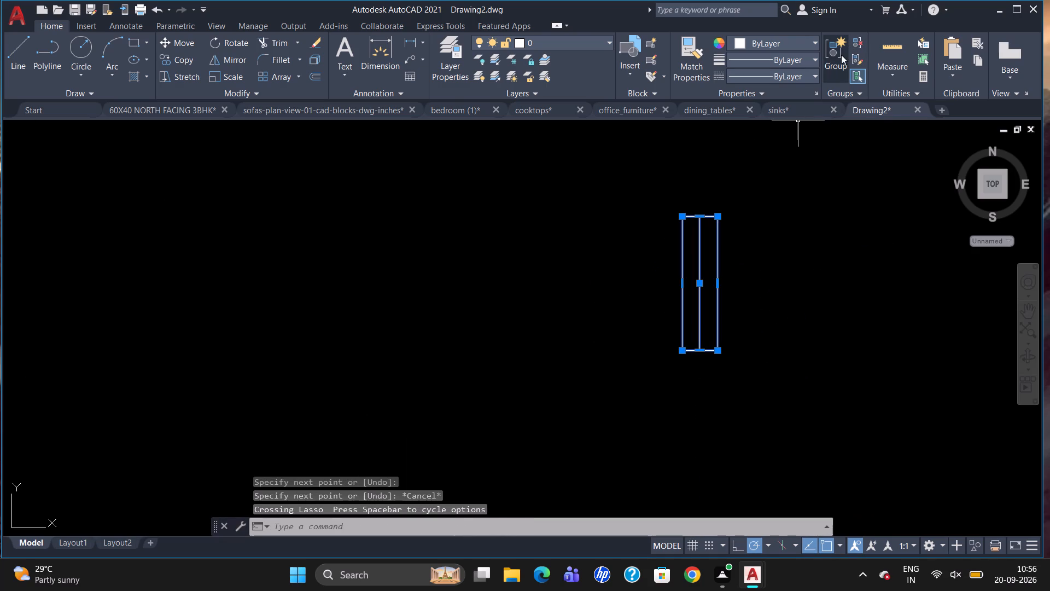
pyautogui.click(841, 55)
# Move the grouped small window symbol onto the lower-left room's left outer wall.
pyautogui.scroll(-2, 674, 342)
pyautogui.scroll(-1, 725, 289)
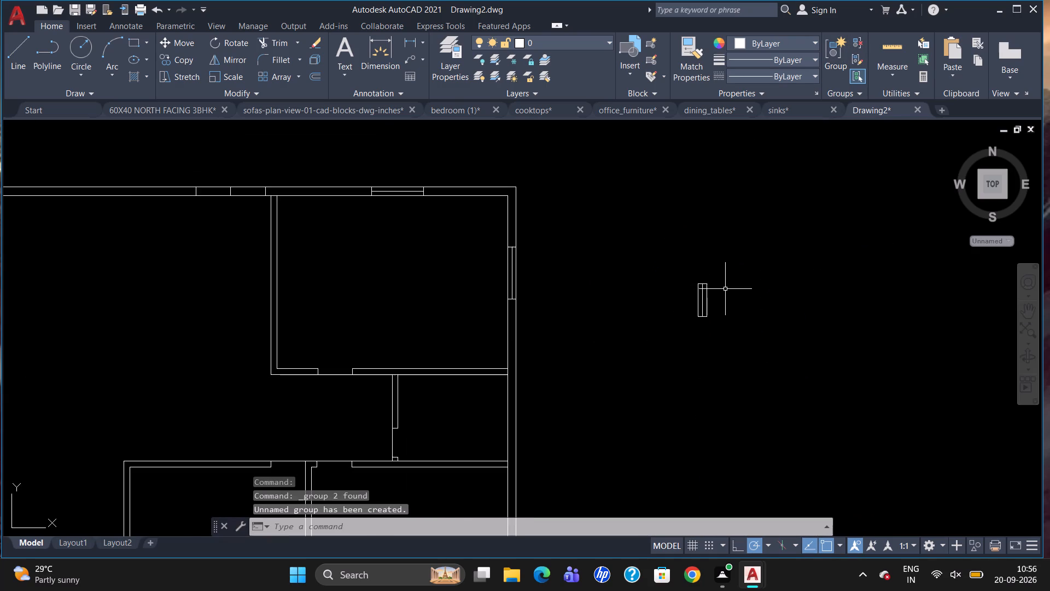
pyautogui.scroll(-2, 725, 289)
pyautogui.click(716, 296)
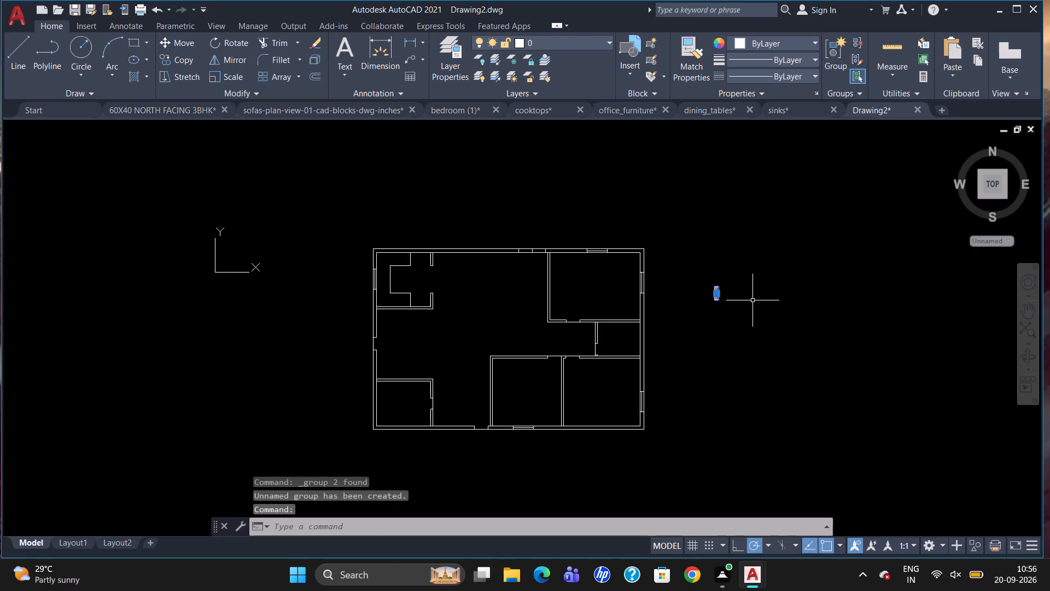
pyautogui.press('m')
pyautogui.press('Return')
pyautogui.moveTo(720, 283); pyautogui.dragTo(719, 283)
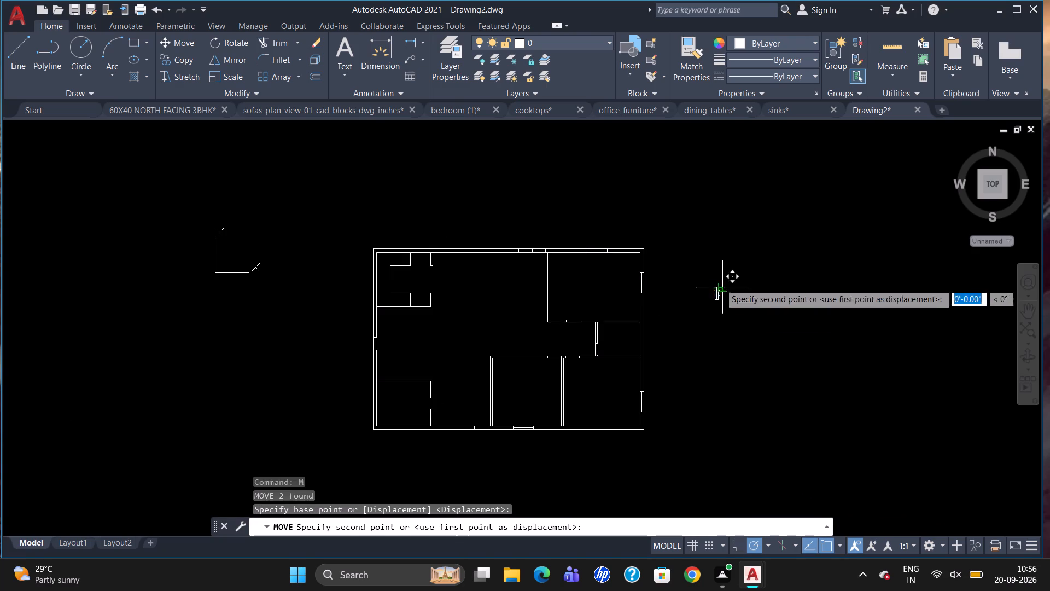
pyautogui.moveTo(719, 283); pyautogui.dragTo(714, 288)
pyautogui.scroll(4, 374, 403)
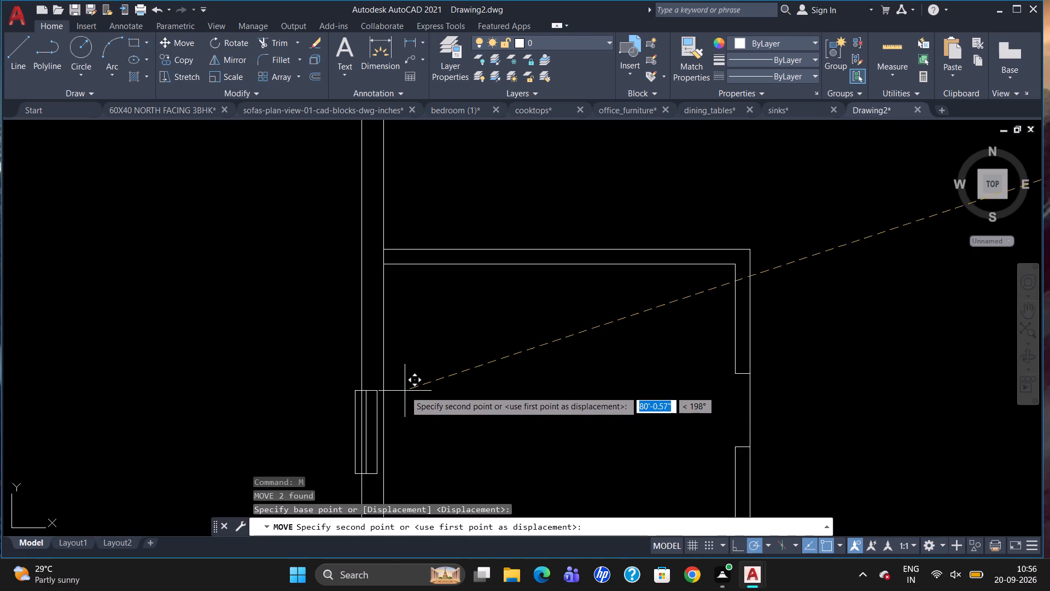
pyautogui.click(413, 384)
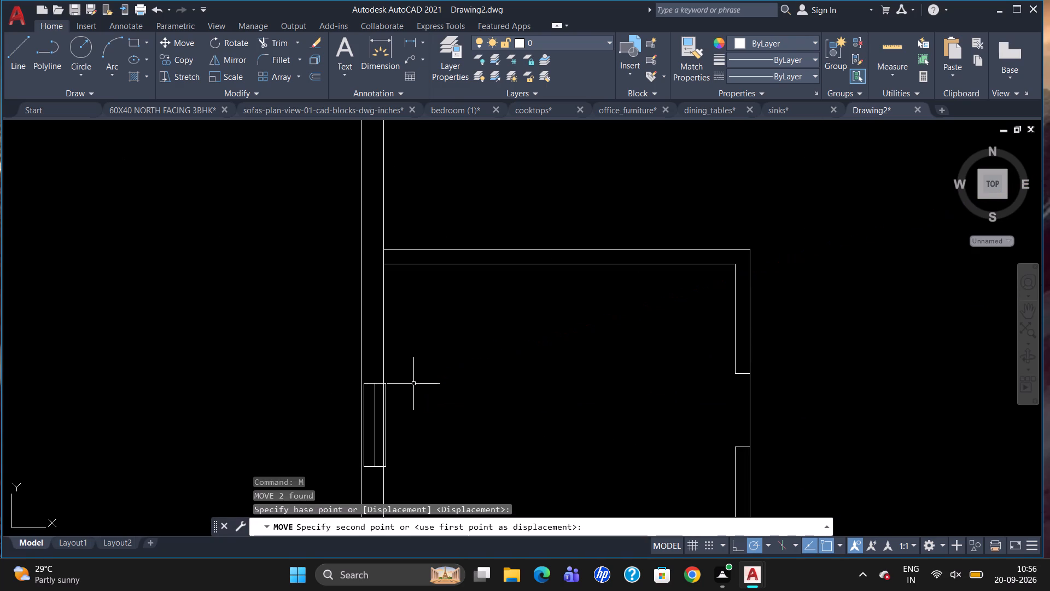
# Move the small window symbol so its upper-right corner sits on the inner face of the lower-left room's left outer wall.
pyautogui.press('Escape')
pyautogui.click(383, 383)
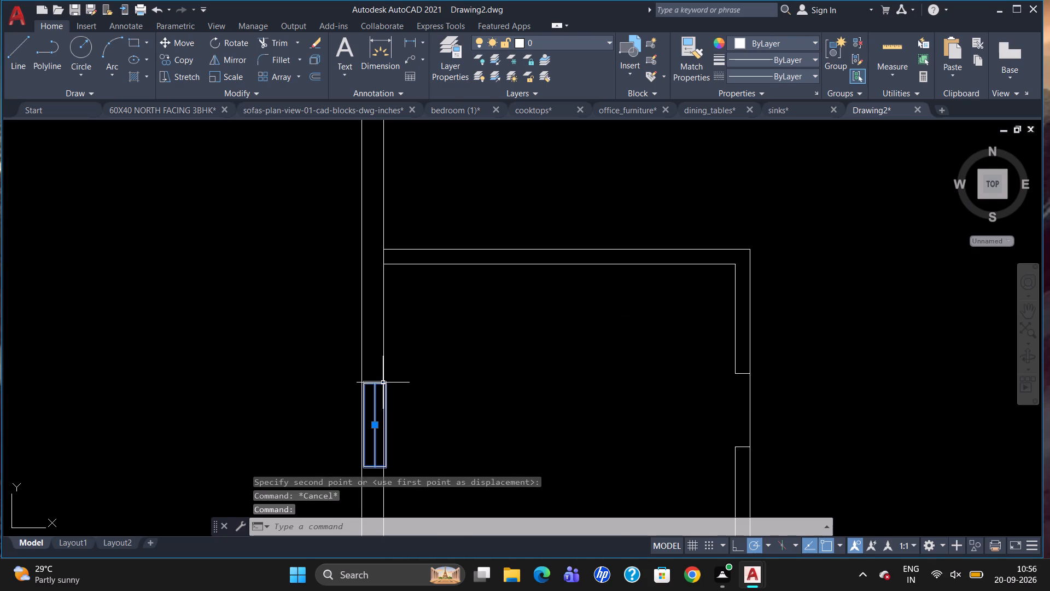
pyautogui.press('m')
pyautogui.press('Return')
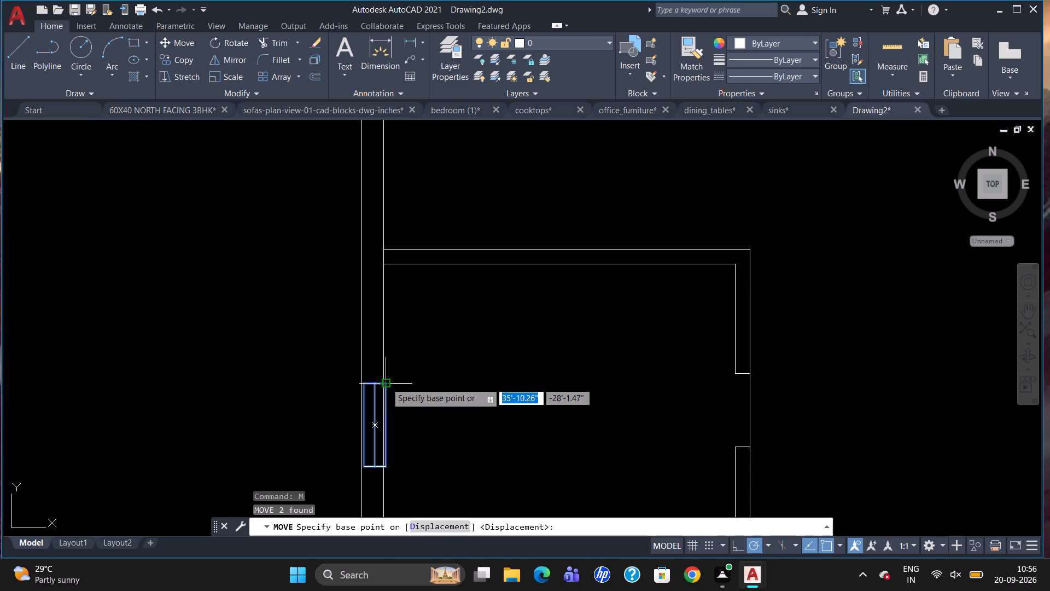
pyautogui.click(390, 384)
pyautogui.click(383, 382)
# Copy the small window symbol from the lower-left room to just outside the top outer wall, above the upper-left room.
pyautogui.scroll(-2, 463, 348)
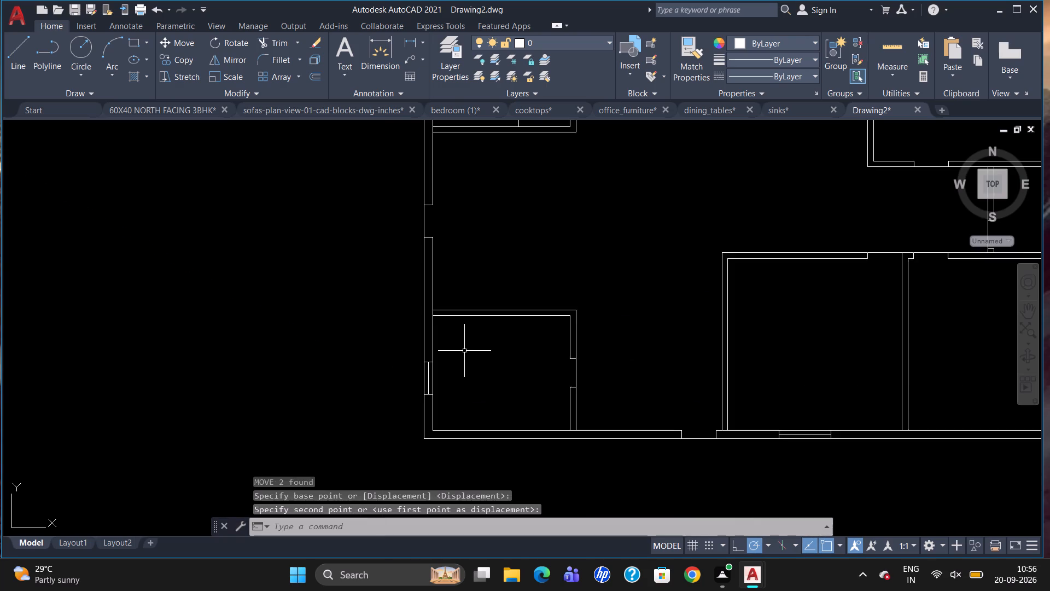
pyautogui.scroll(-1, 464, 351)
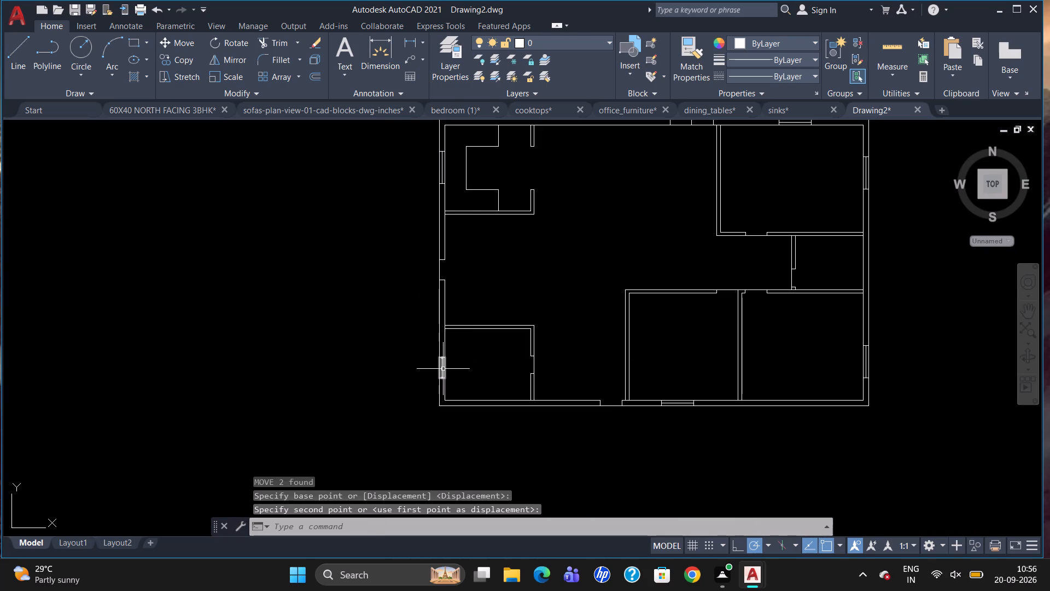
pyautogui.scroll(-1, 449, 377)
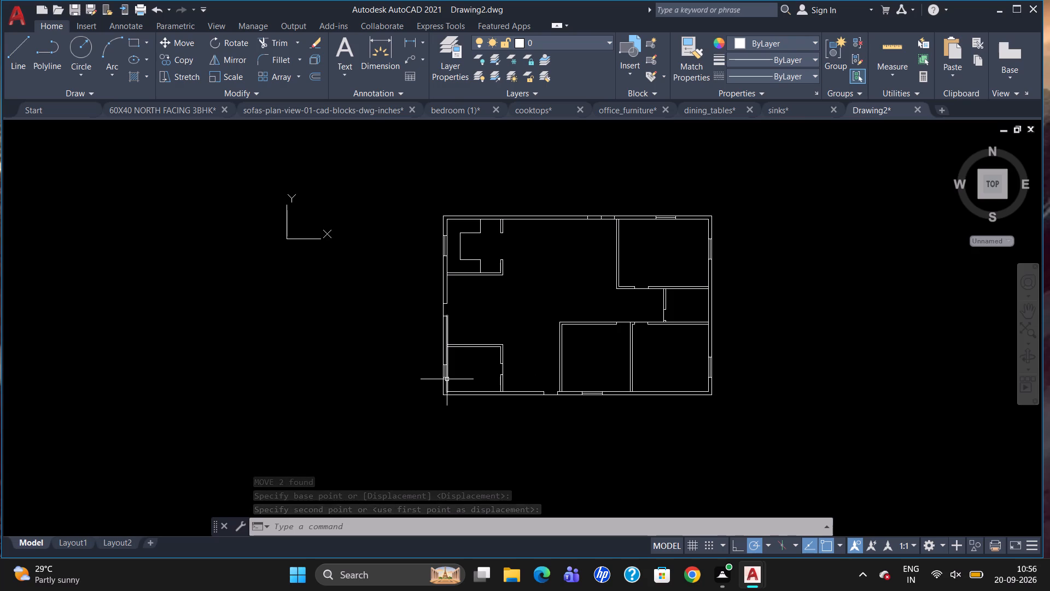
pyautogui.click(444, 372)
pyautogui.write('CO')
pyautogui.press('Return')
pyautogui.click(448, 373)
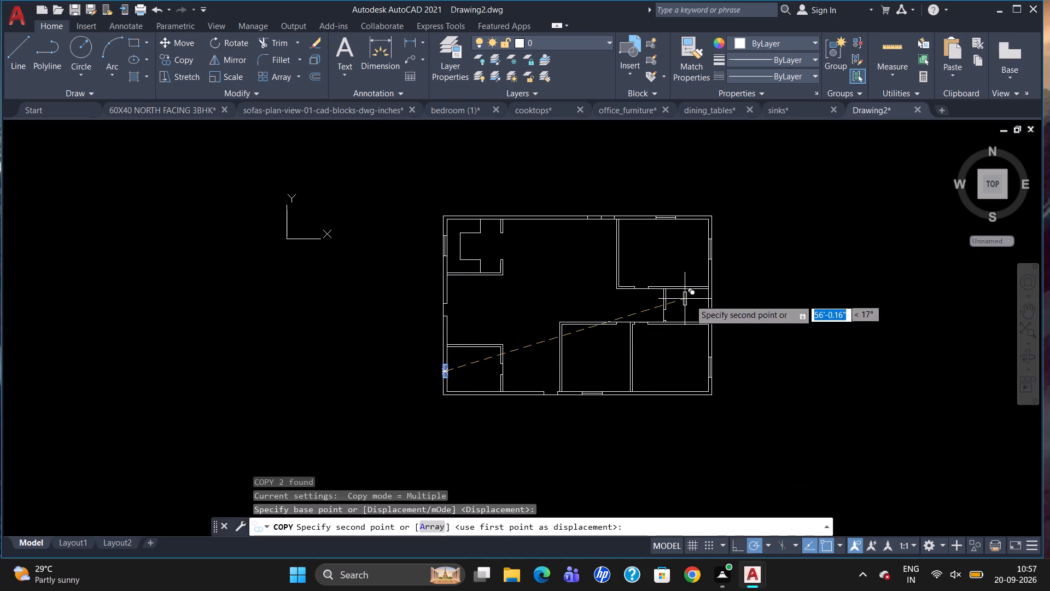
pyautogui.scroll(1, 710, 303)
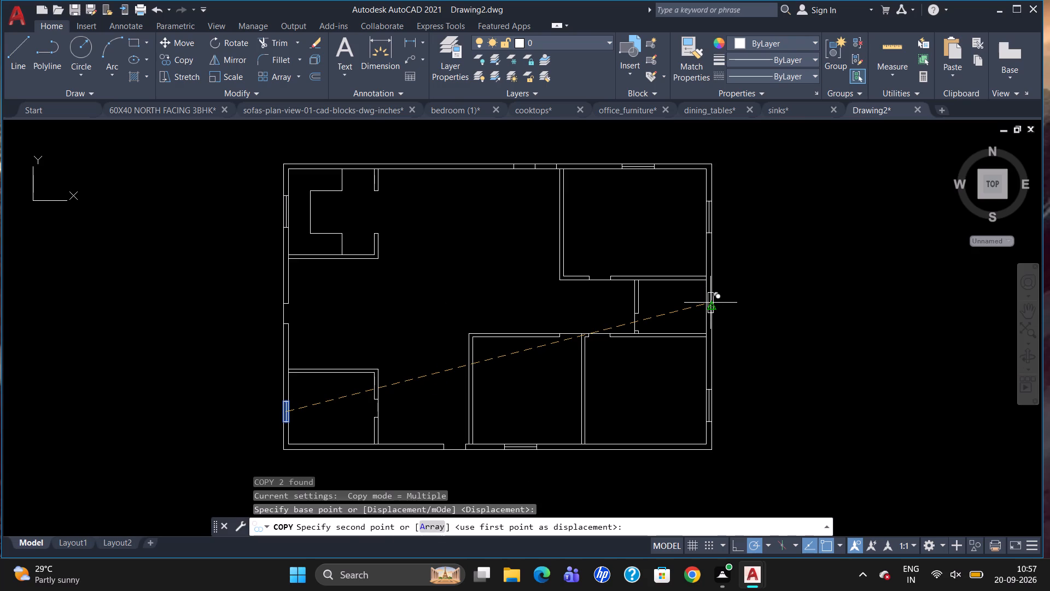
pyautogui.scroll(2, 323, 145)
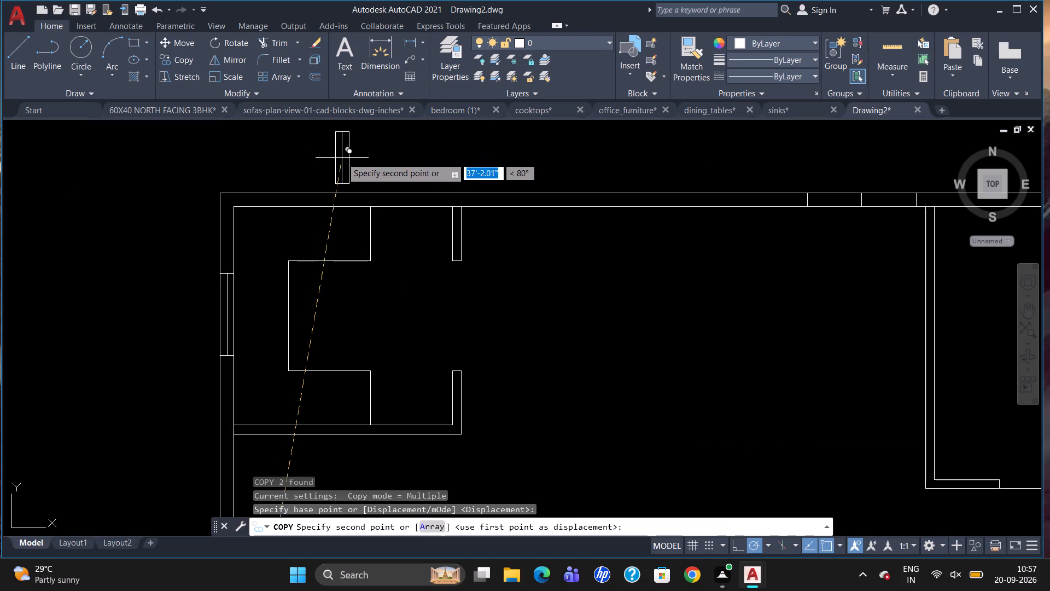
pyautogui.click(343, 158)
pyautogui.scroll(-1, 512, 219)
pyautogui.press('Escape')
# Rotate the copied window symbol to 270° about its upper-right corner so that it lies horizontally.
pyautogui.click(408, 178)
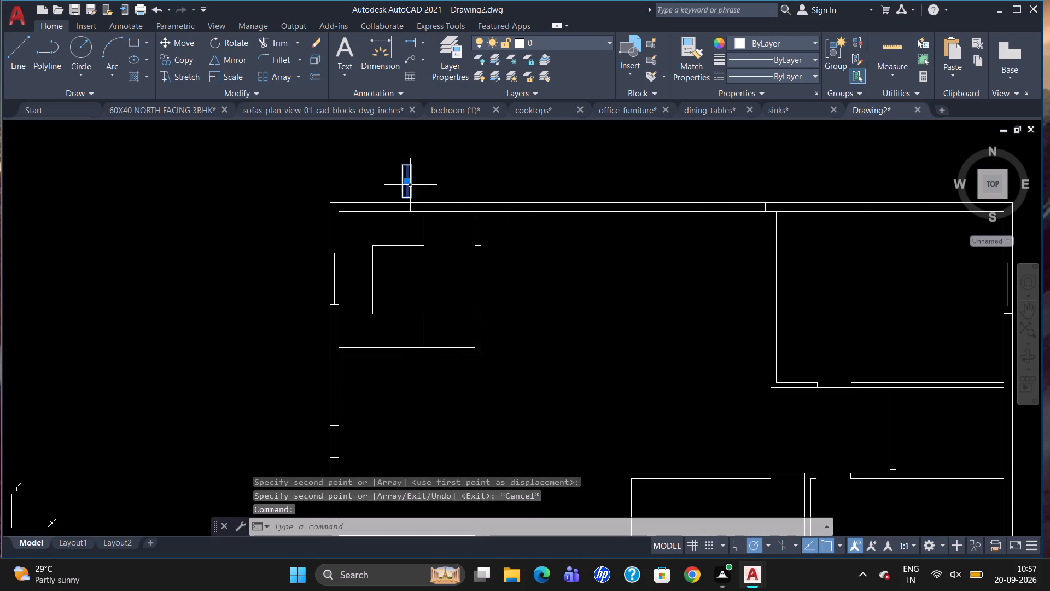
pyautogui.press('r')
pyautogui.press('o')
pyautogui.press('Return')
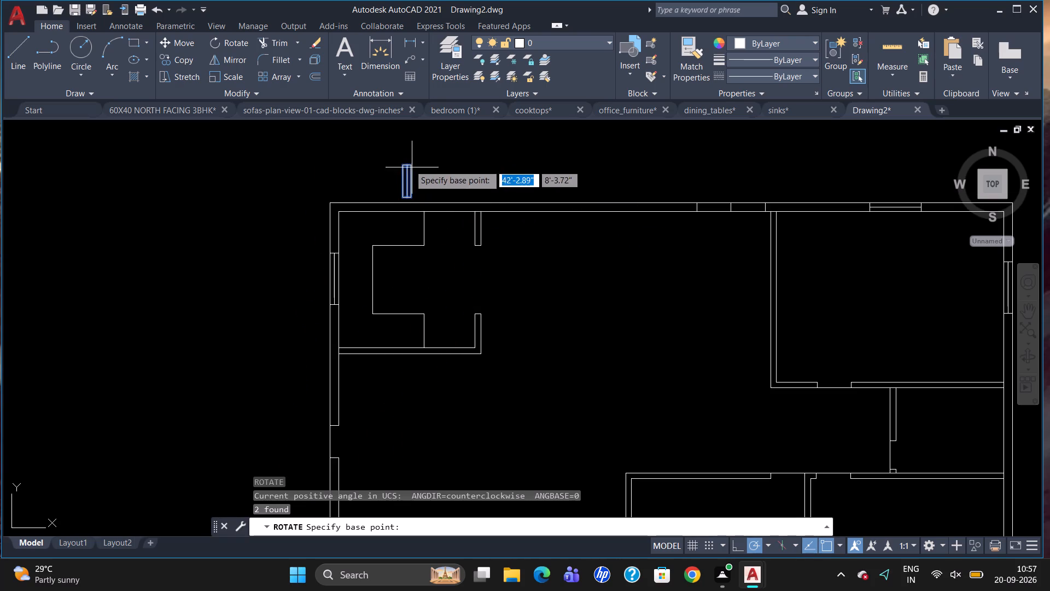
pyautogui.moveTo(411, 163); pyautogui.dragTo(419, 173)
pyautogui.click(411, 235)
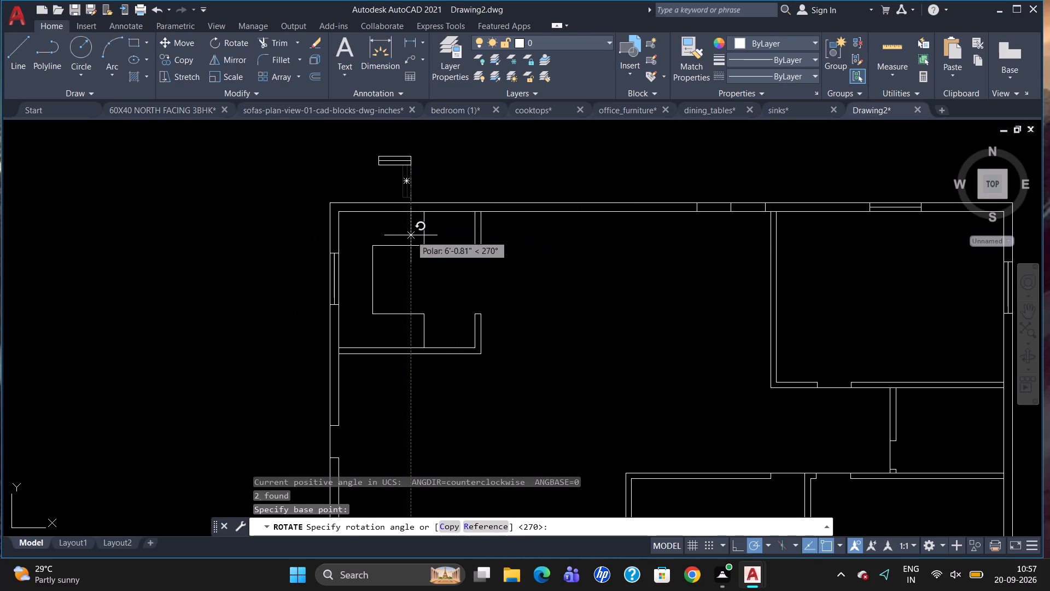
# Move the horizontal window symbol by the midpoint of its lower edge into the top outer wall of the upper-left room.
pyautogui.click(407, 165)
pyautogui.press('m')
pyautogui.press('Return')
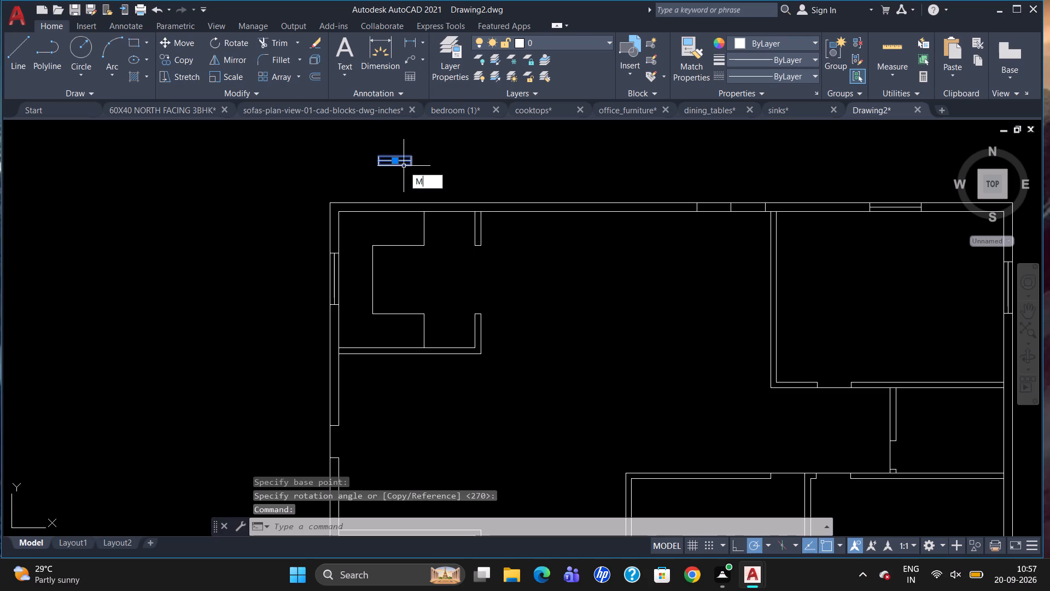
pyautogui.moveTo(401, 167); pyautogui.dragTo(411, 183)
pyautogui.scroll(2, 411, 204)
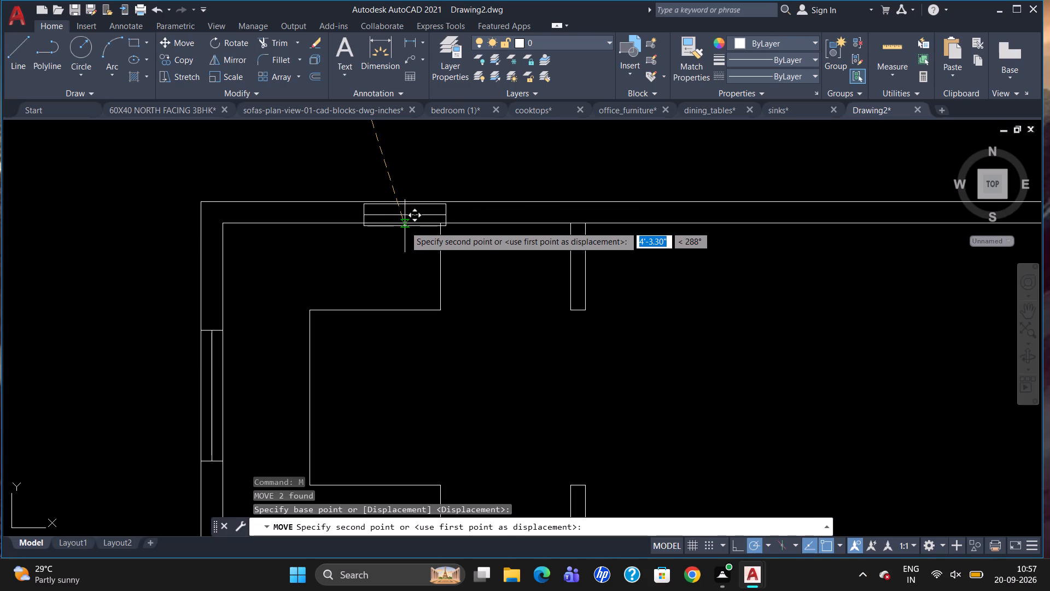
pyautogui.click(408, 224)
# Offset the left jamb of the bottom outer wall's door opening 34" to the left to mark a window width.
pyautogui.scroll(-5, 442, 190)
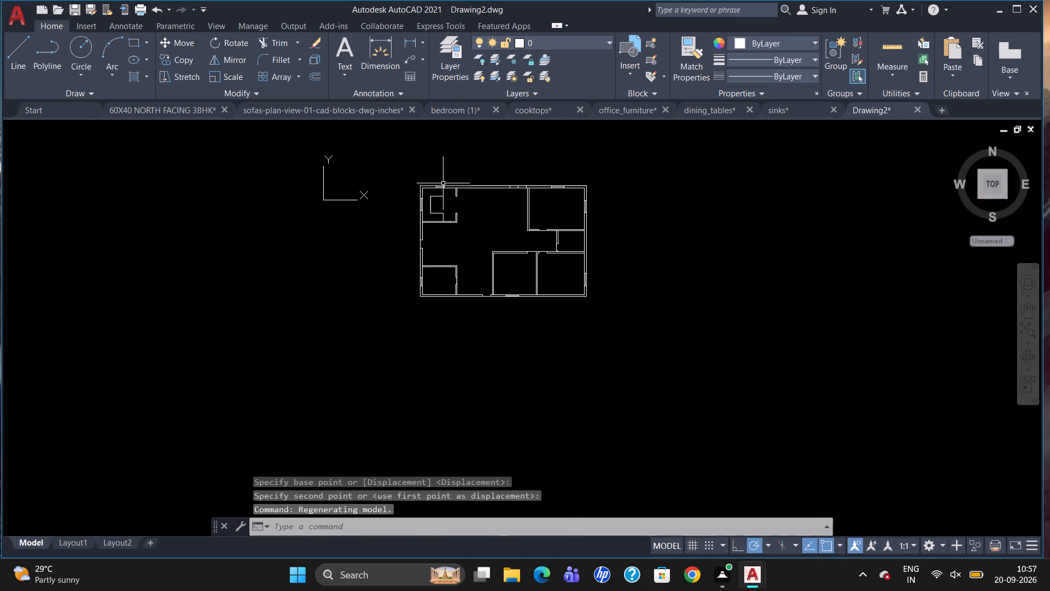
pyautogui.scroll(2, 470, 267)
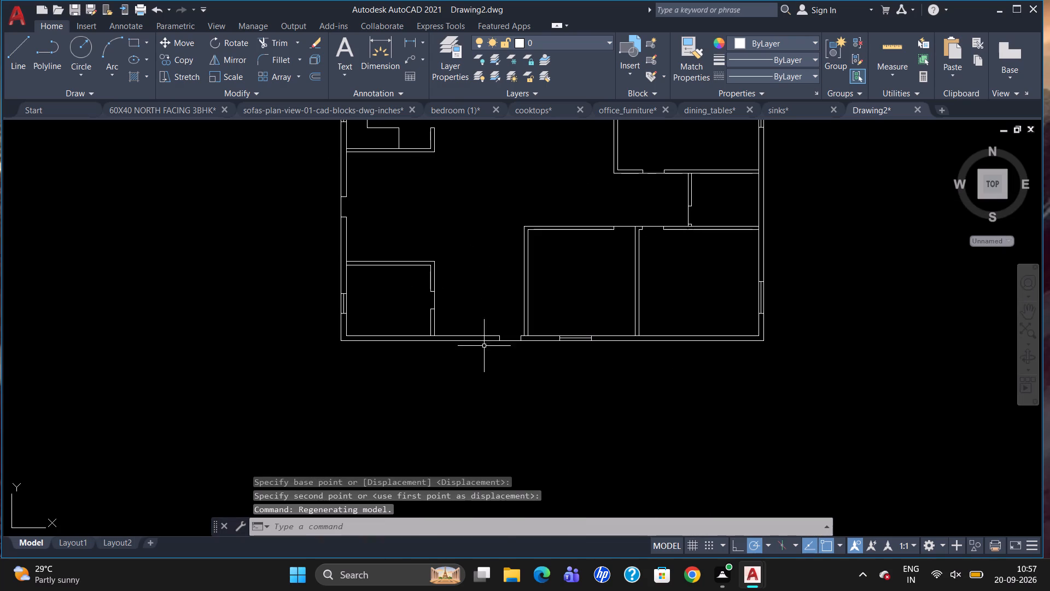
pyautogui.scroll(1, 508, 342)
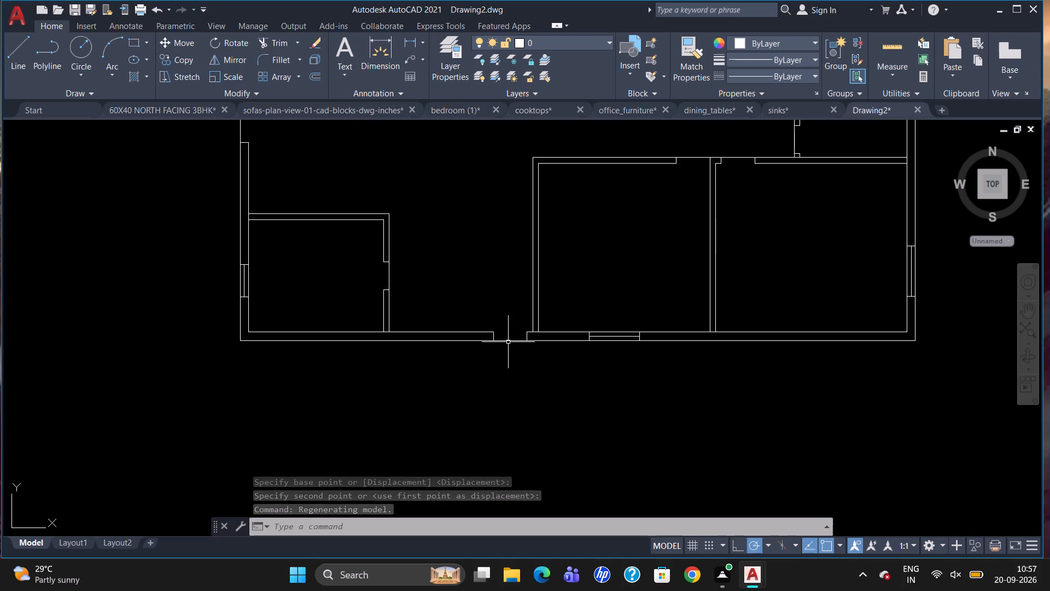
pyautogui.scroll(-1, 517, 376)
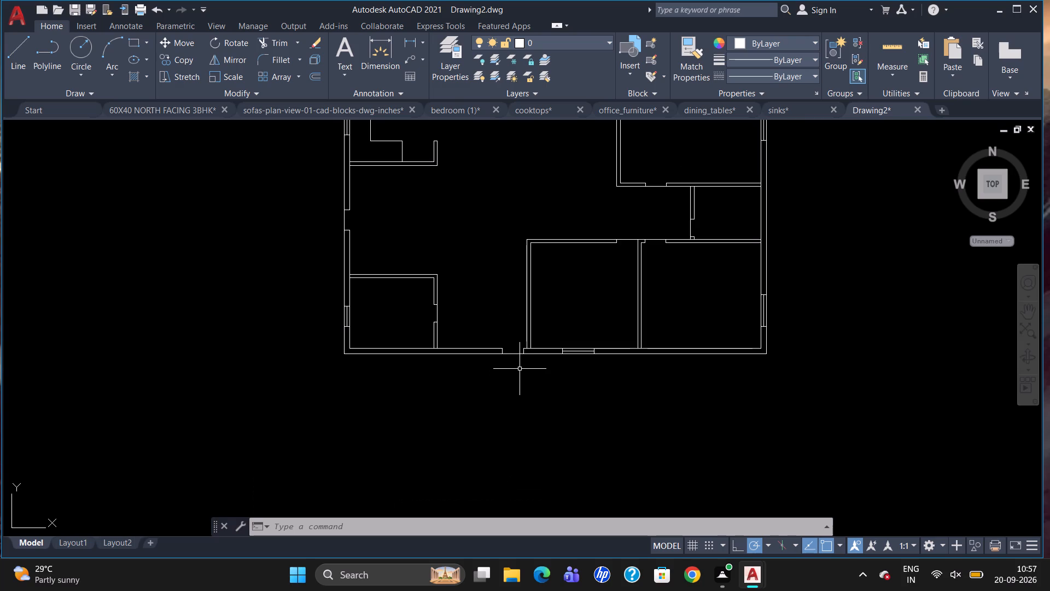
pyautogui.scroll(-1, 525, 373)
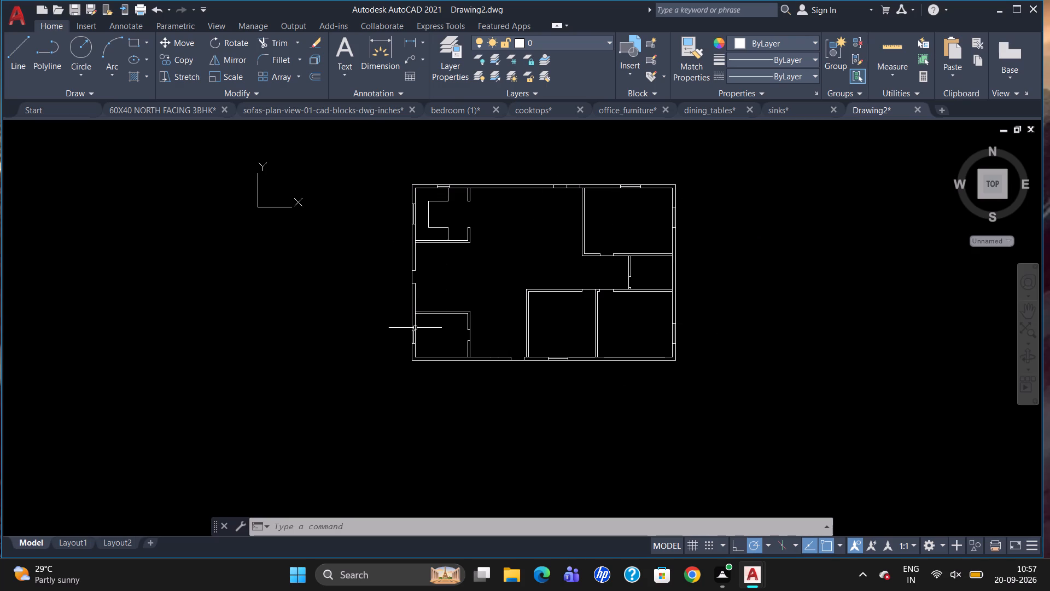
pyautogui.scroll(2, 489, 372)
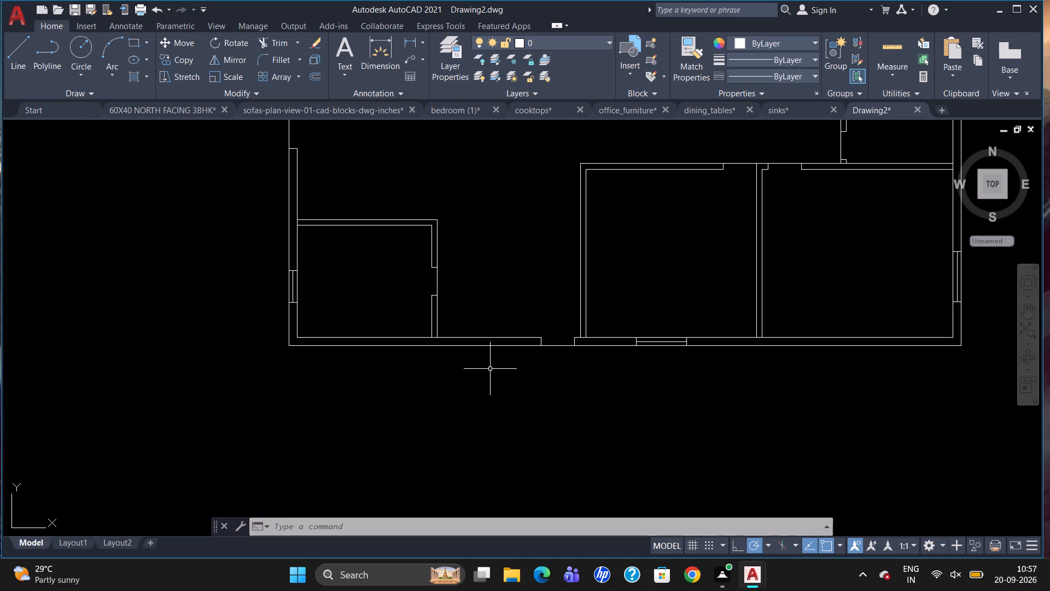
pyautogui.press('o')
pyautogui.press('Return')
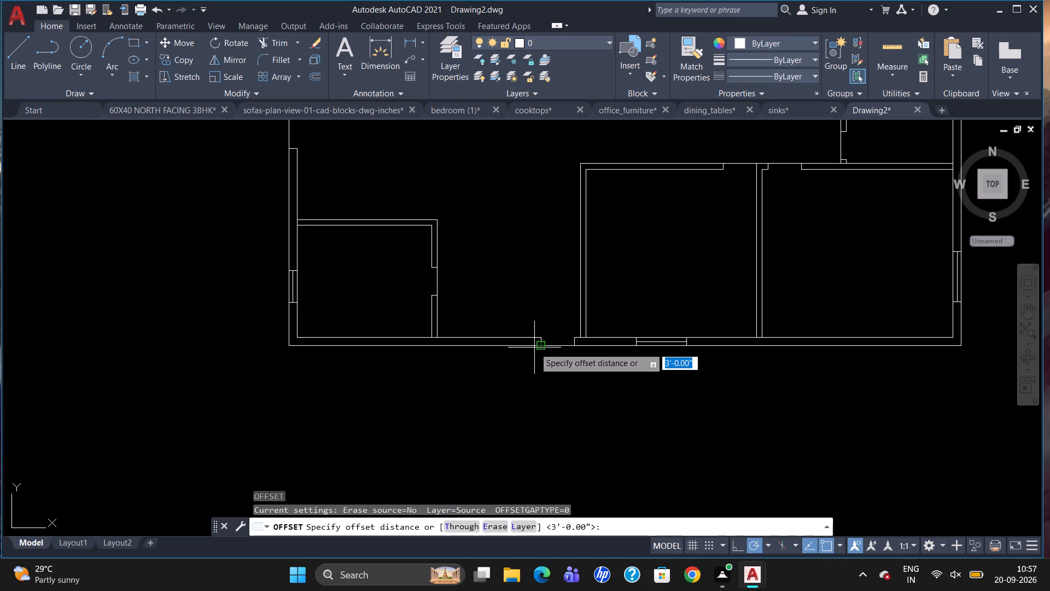
pyautogui.write('34')
pyautogui.press('Return')
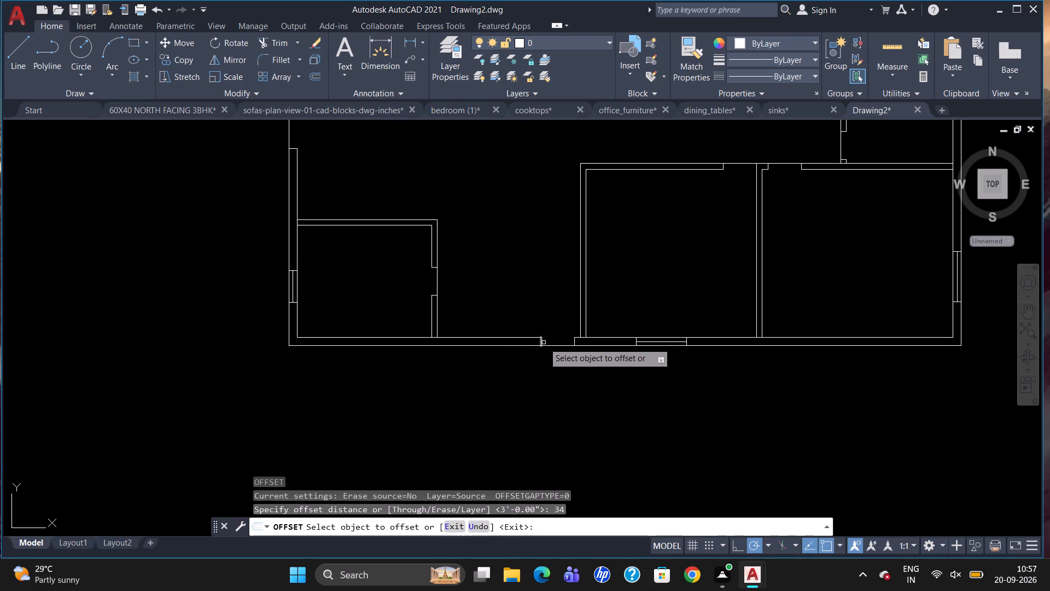
pyautogui.moveTo(539, 341); pyautogui.dragTo(533, 344)
pyautogui.click(471, 352)
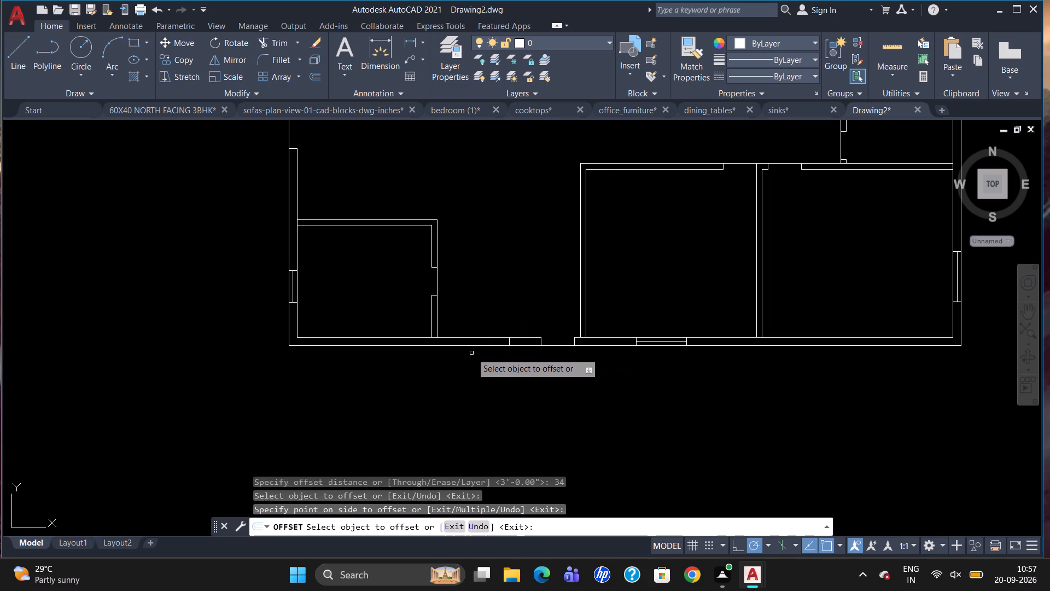
# Draw a horizontal centre line between the midpoints of the door jamb and its offset line in the bottom outer wall.
pyautogui.press('l')
pyautogui.press('Return')
pyautogui.scroll(1, 597, 329)
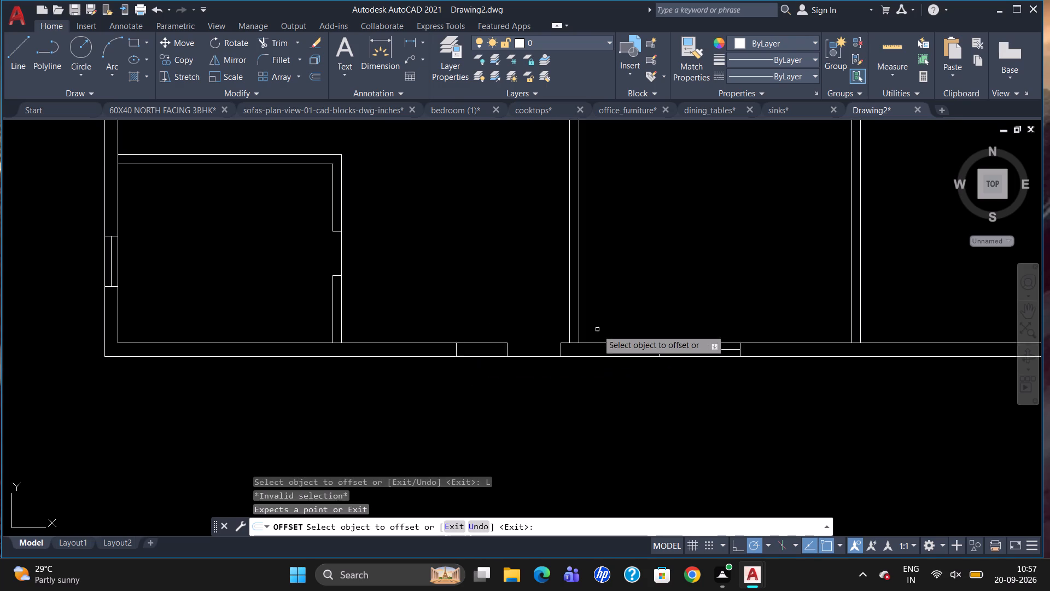
pyautogui.scroll(2, 597, 329)
pyautogui.press('Escape')
pyautogui.press('l')
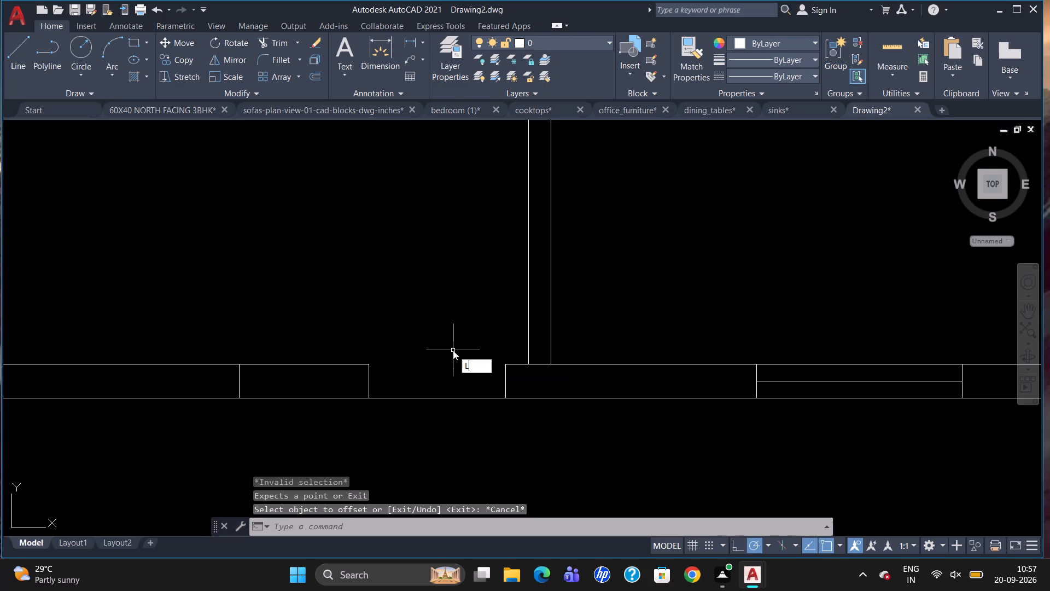
pyautogui.press('Return')
pyautogui.click(367, 383)
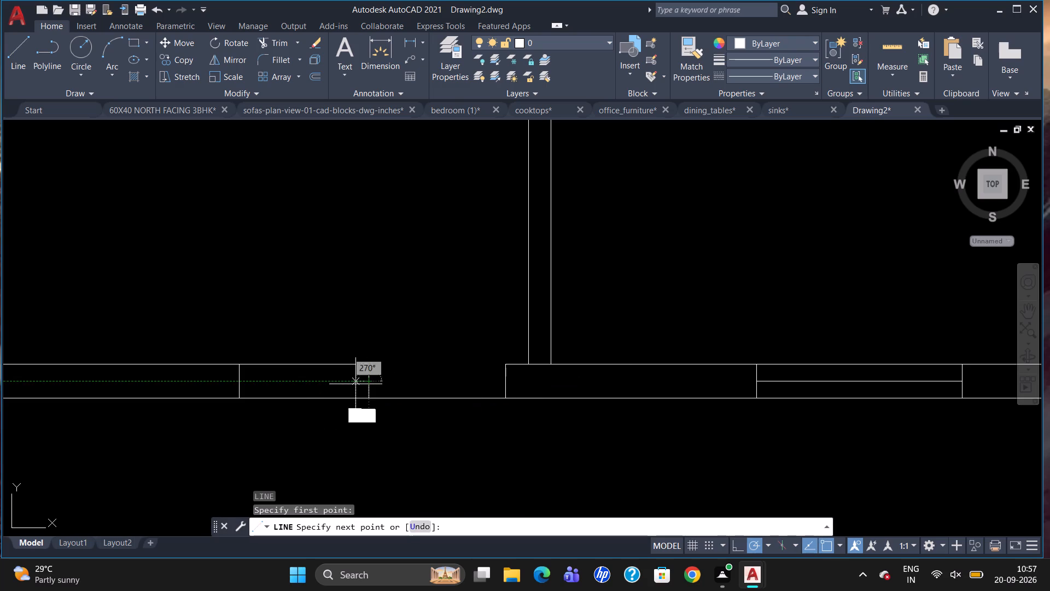
pyautogui.click(241, 380)
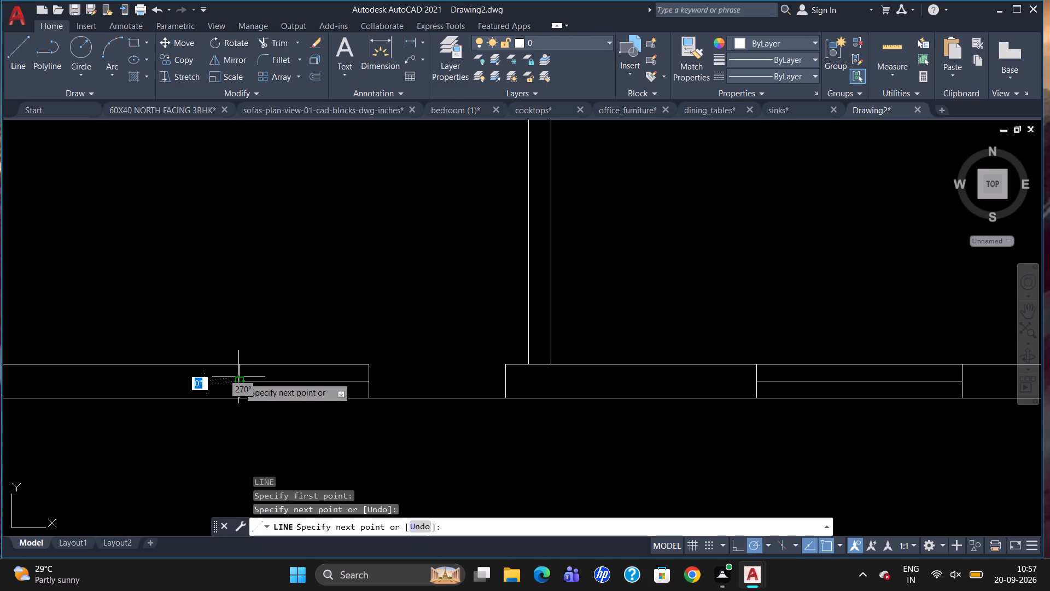
pyautogui.press('Escape')
# Insert the Door - Imperial and Toilet - Imperial sample blocks outside the plan, east of the right outer wall.
pyautogui.scroll(-5, 392, 346)
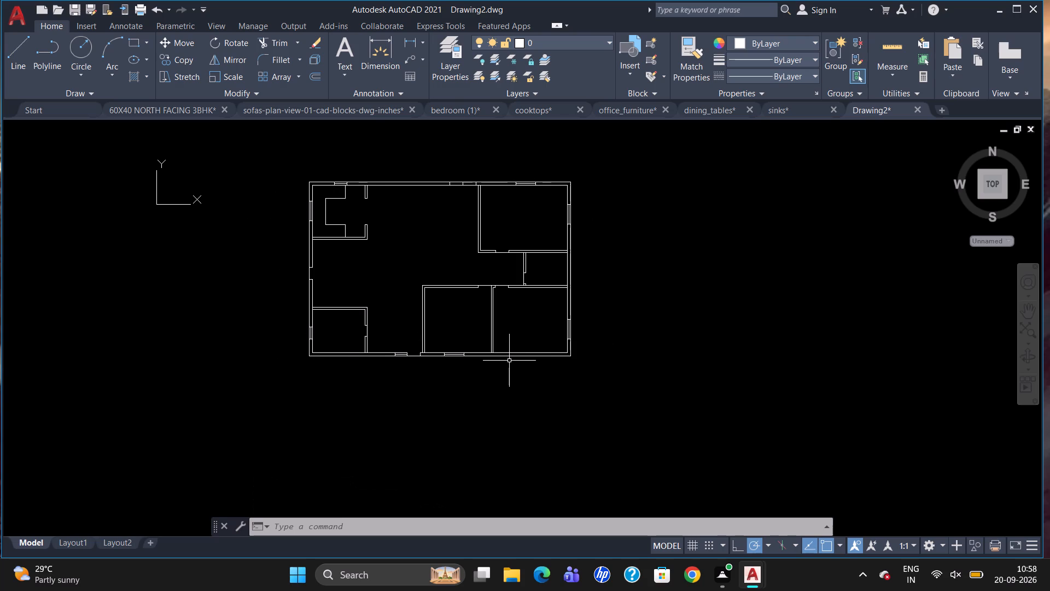
pyautogui.scroll(-1, 524, 216)
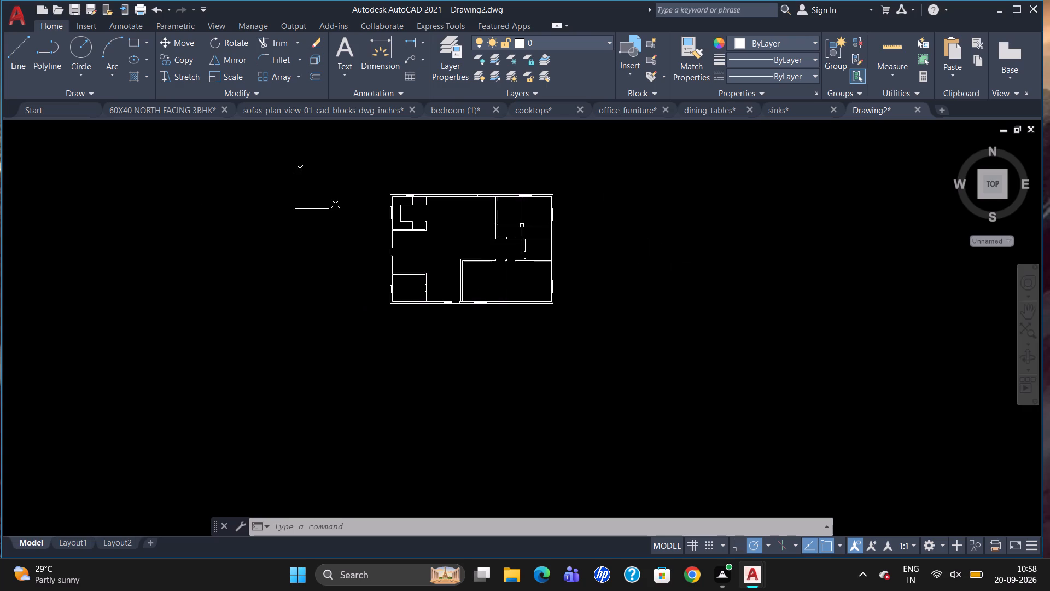
pyautogui.scroll(2, 321, 207)
pyautogui.scroll(-1, 561, 222)
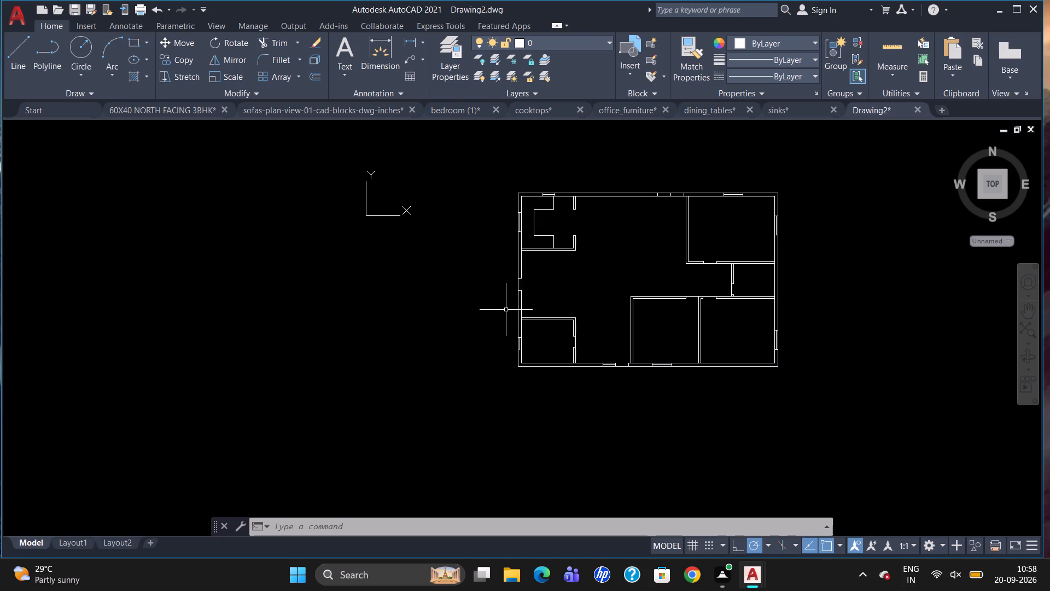
pyautogui.hotkey('ctrl', '3')
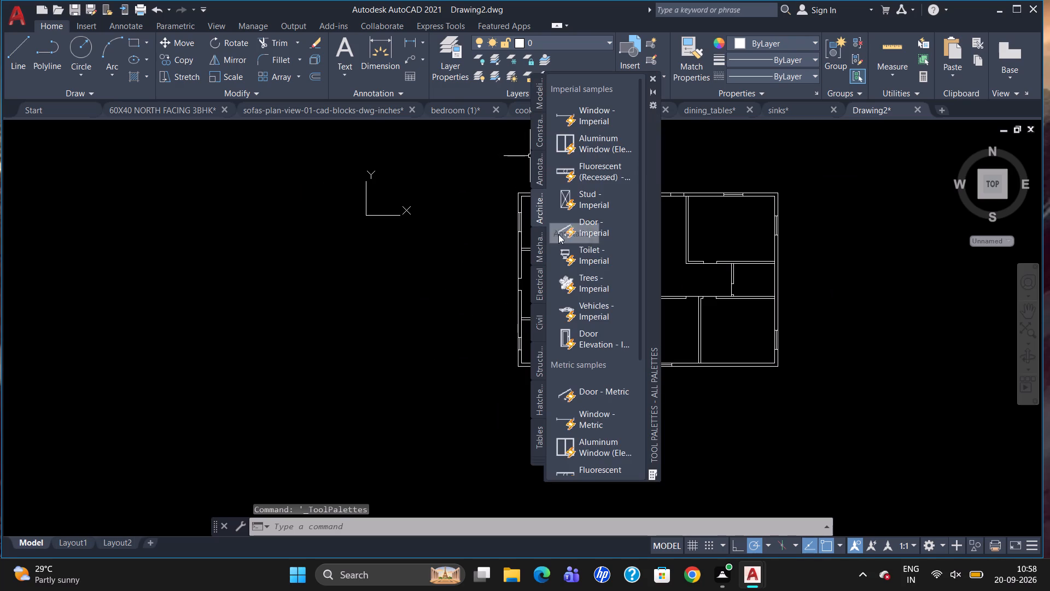
pyautogui.moveTo(558, 231); pyautogui.dragTo(843, 244)
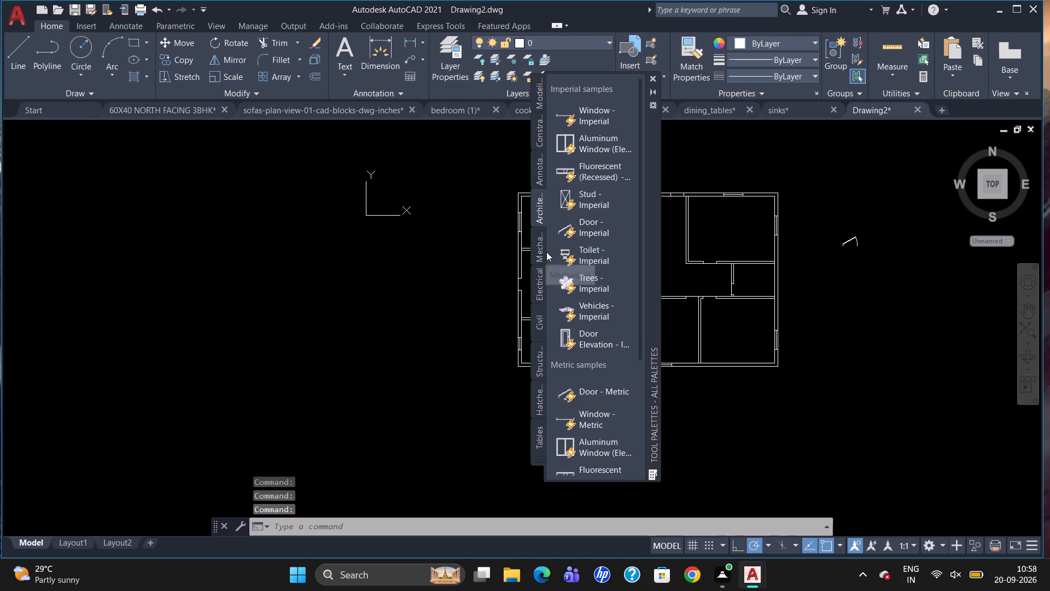
pyautogui.moveTo(570, 254); pyautogui.dragTo(874, 300)
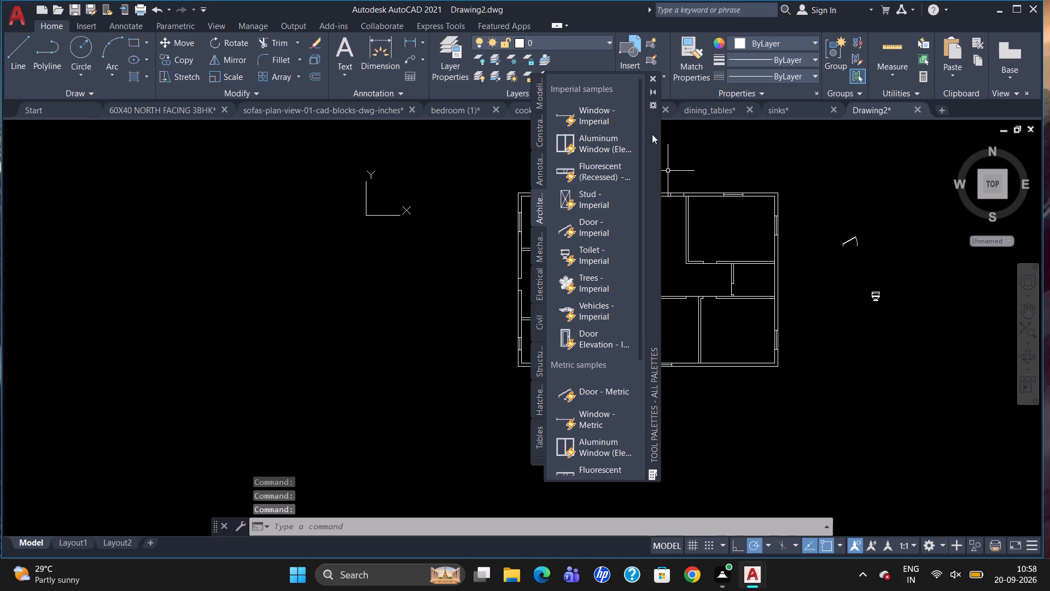
pyautogui.click(656, 79)
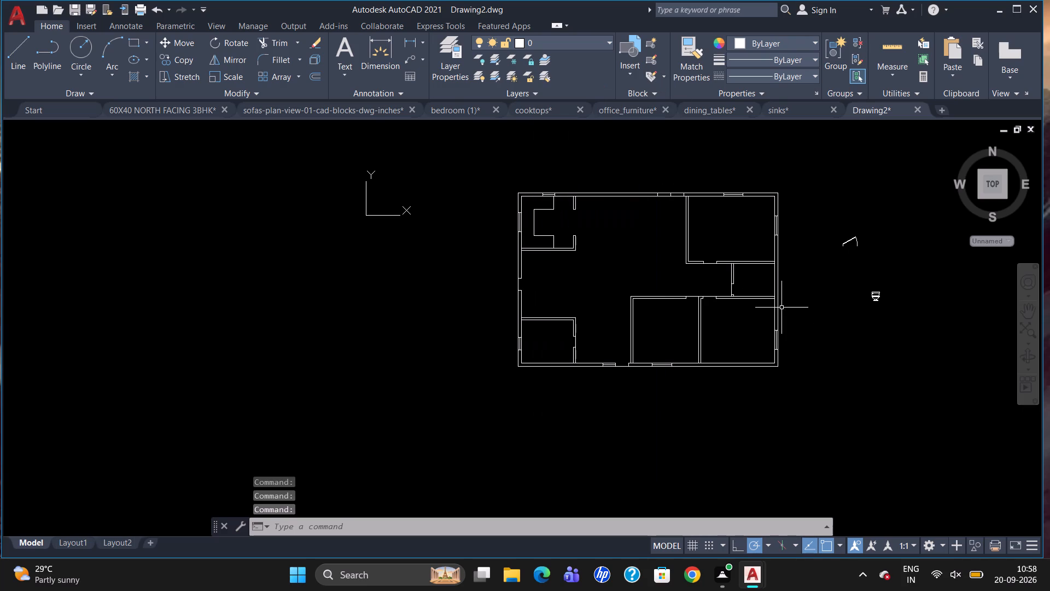
pyautogui.scroll(1, 736, 218)
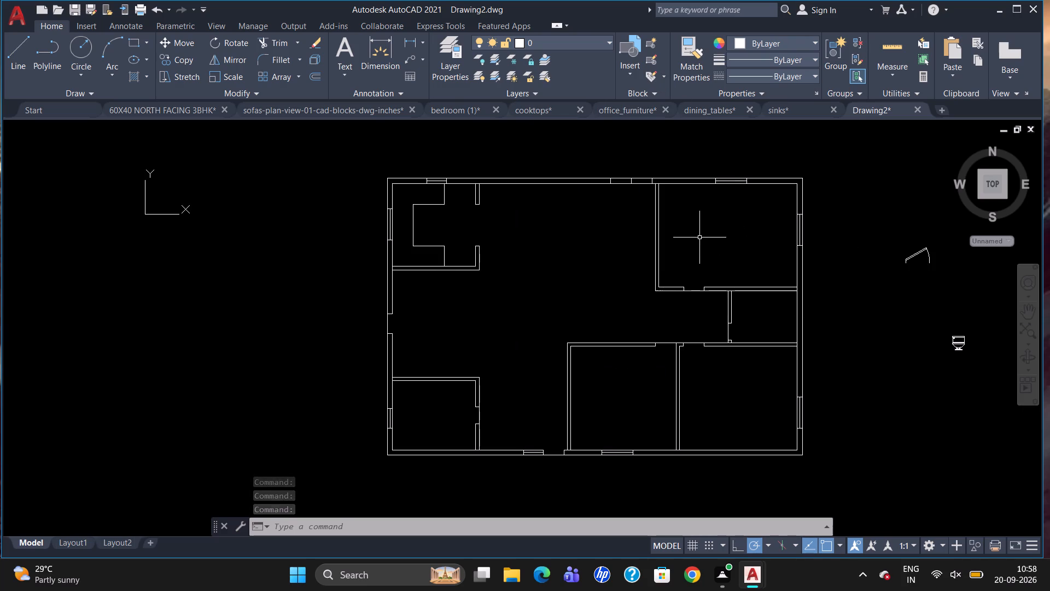
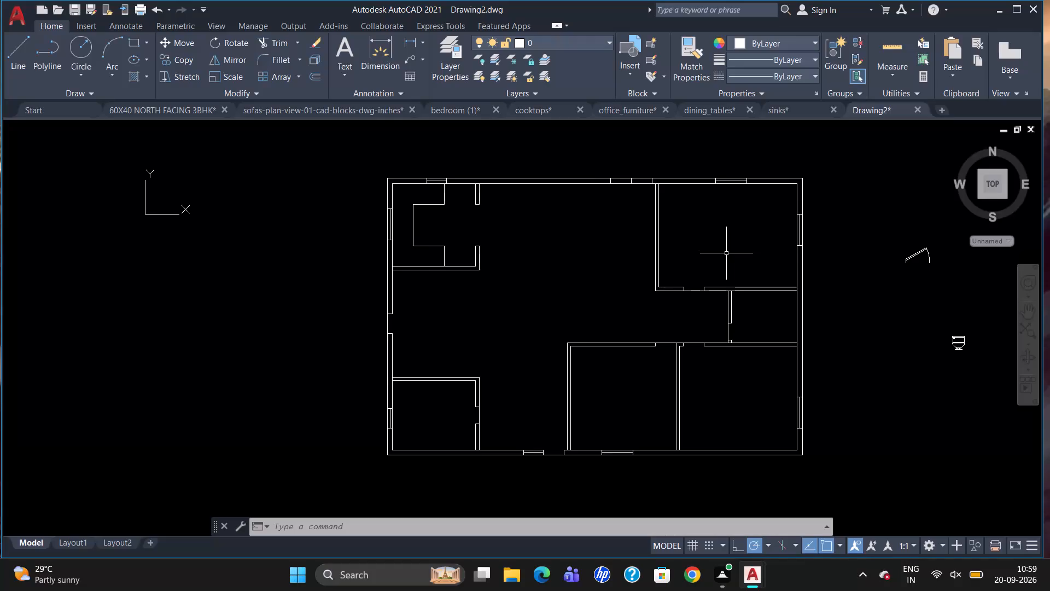
# Draw the outline of a 7'6" by 7'6" enclosure in the upper-right room's outer corner, starting 7'6" left of the inner wall corner.
pyautogui.scroll(1, 796, 190)
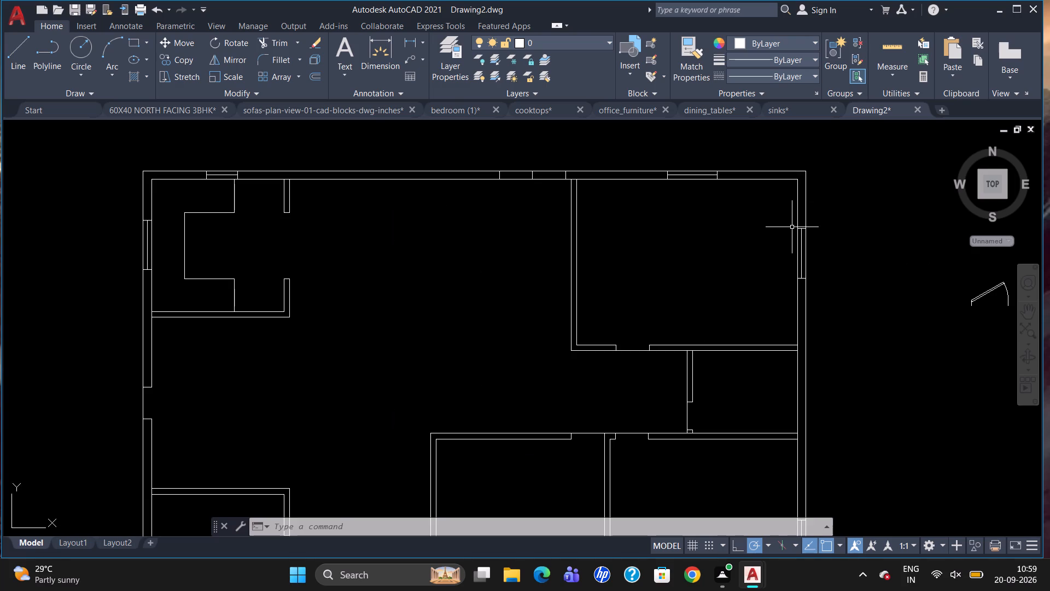
pyautogui.press('l')
pyautogui.press('Return')
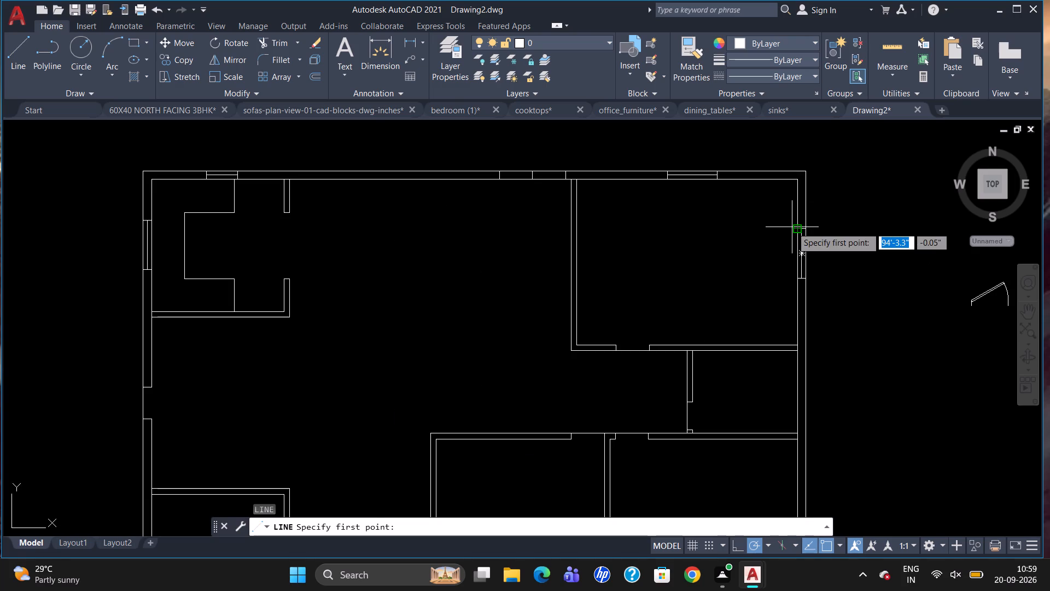
pyautogui.write('TK')
pyautogui.press('Return')
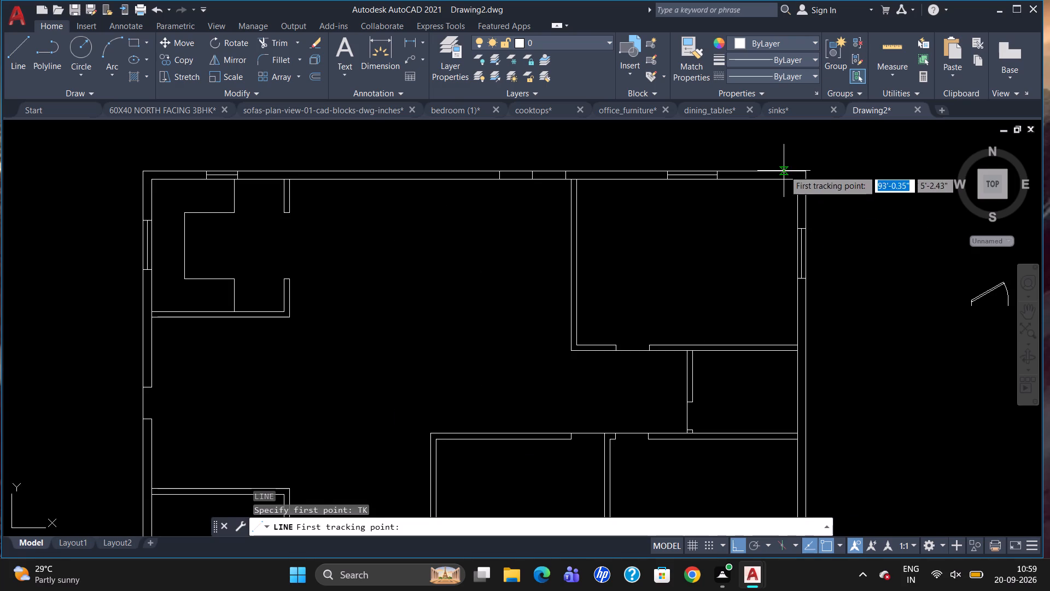
pyautogui.click(797, 179)
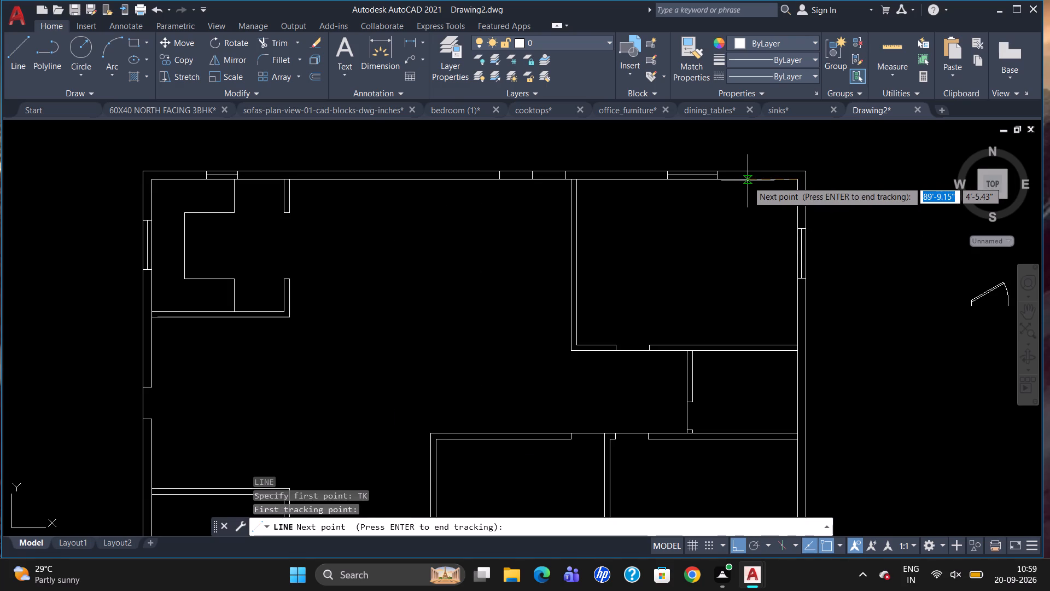
pyautogui.write("7'")
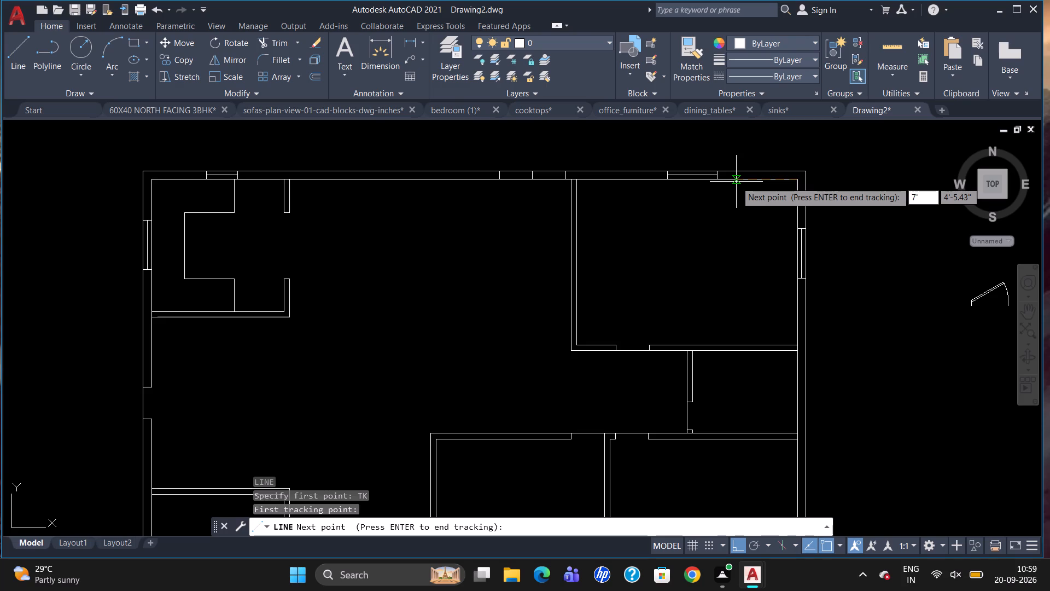
pyautogui.press('6')
pyautogui.hotkey('shift', '"')
pyautogui.press('Return')
pyautogui.press('Return')
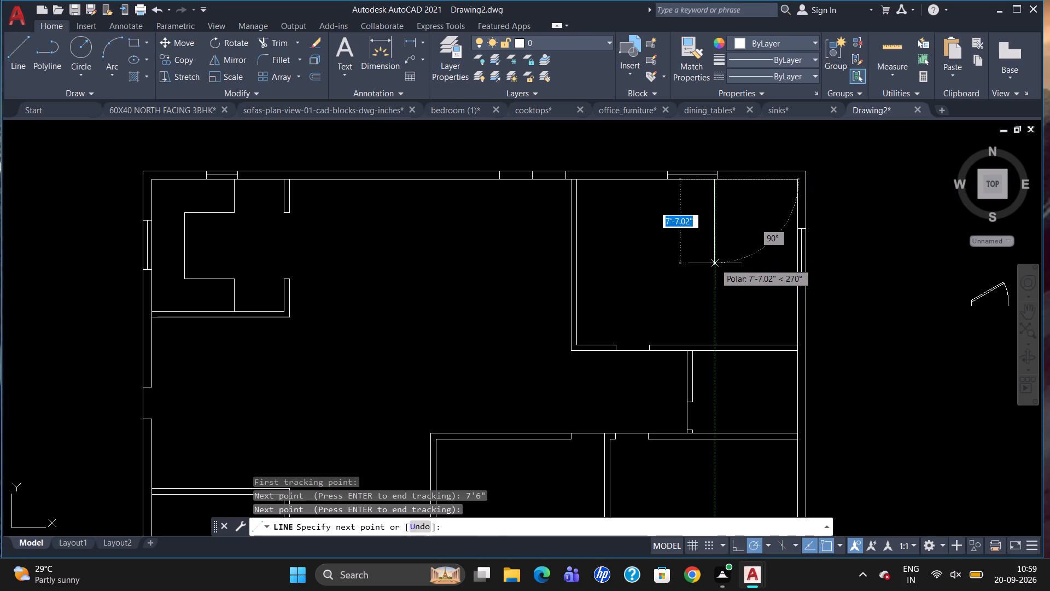
pyautogui.write('7\'6"')
pyautogui.press('Return')
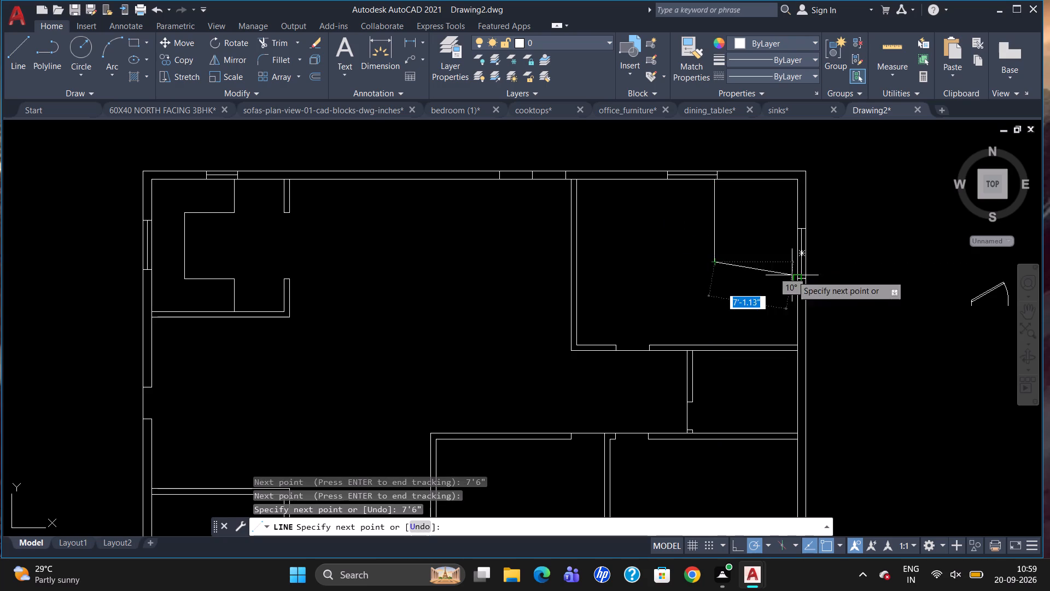
pyautogui.click(794, 260)
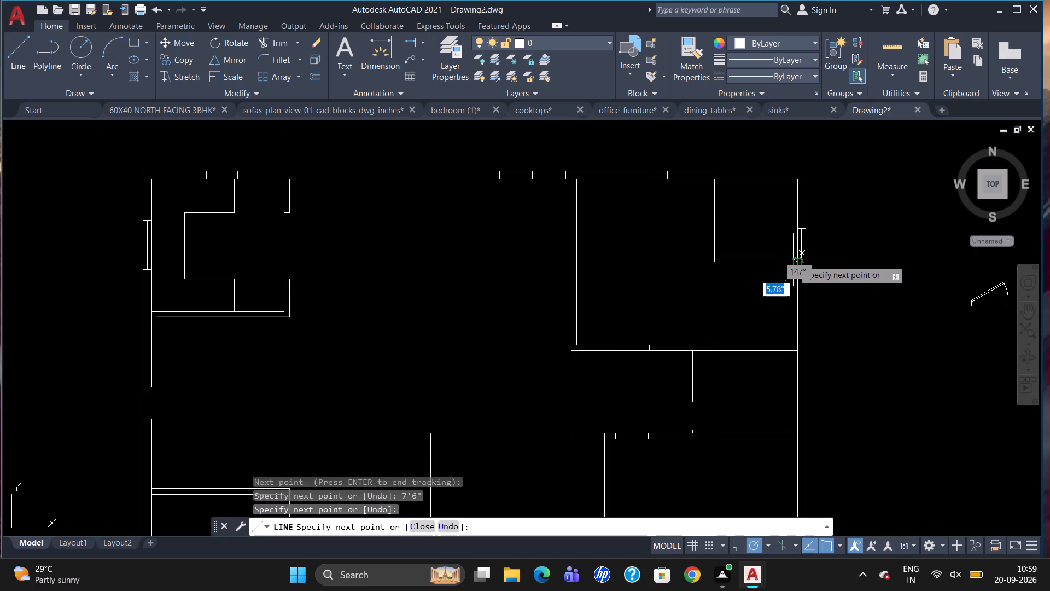
pyautogui.press('Escape')
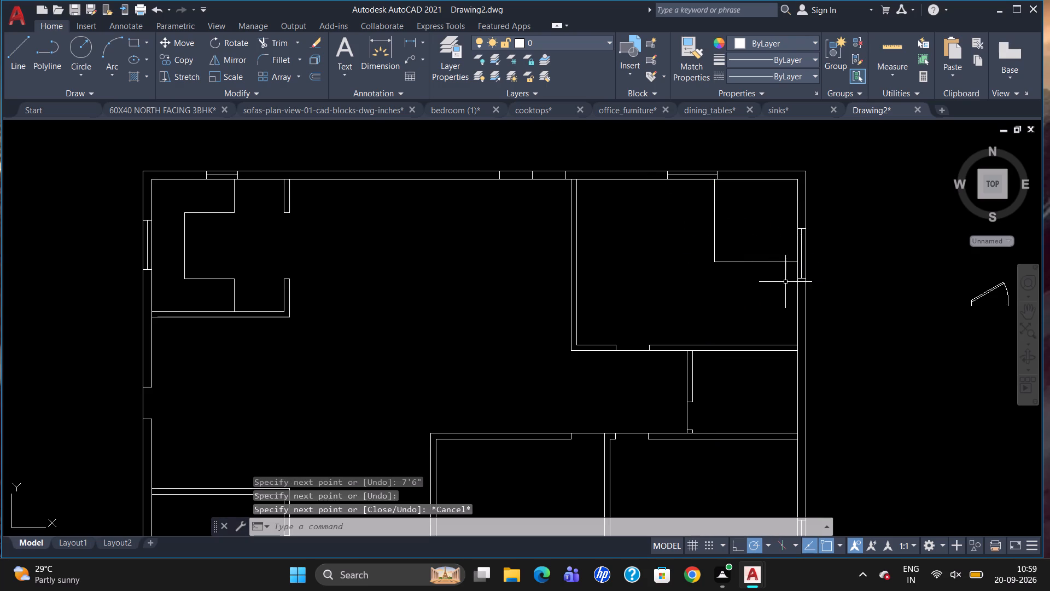
# Move the upper window symbol in the right outer wall about 4'6" down along the wall, below the new enclosure.
pyautogui.click(801, 258)
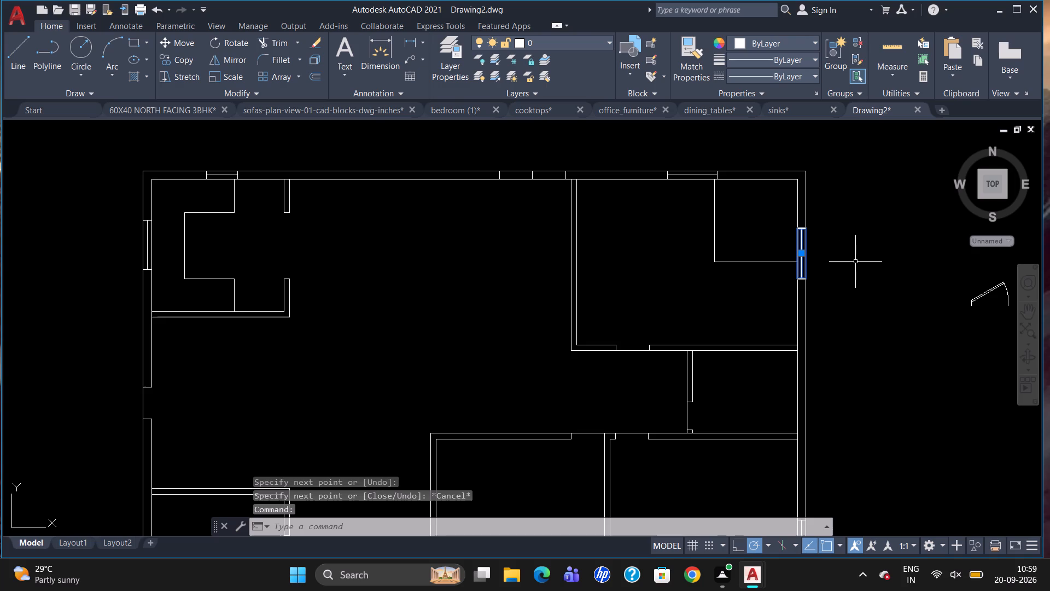
pyautogui.scroll(-1, 835, 232)
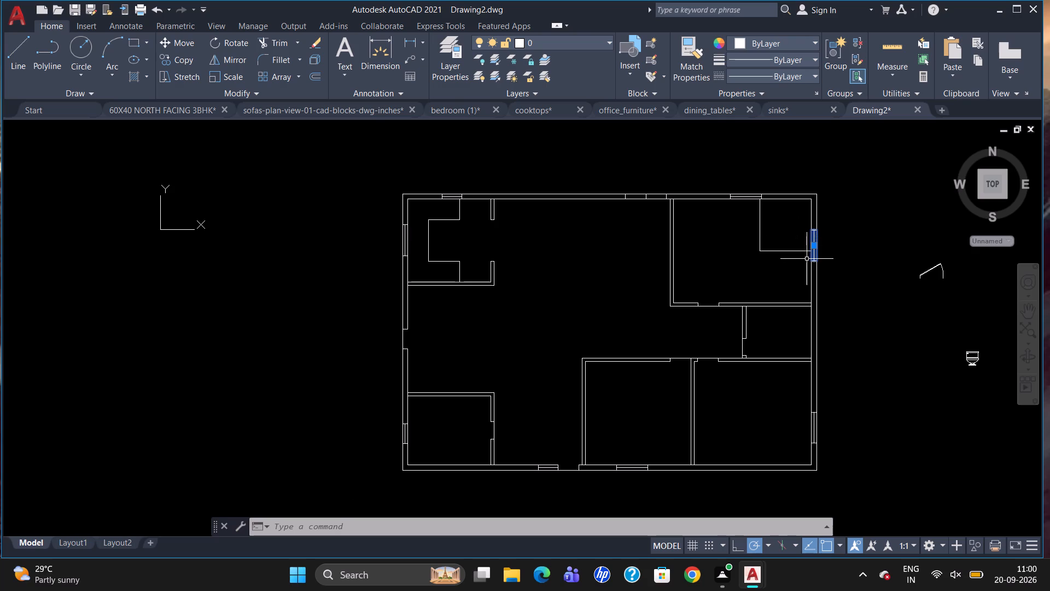
pyautogui.press('m')
pyautogui.press('Return')
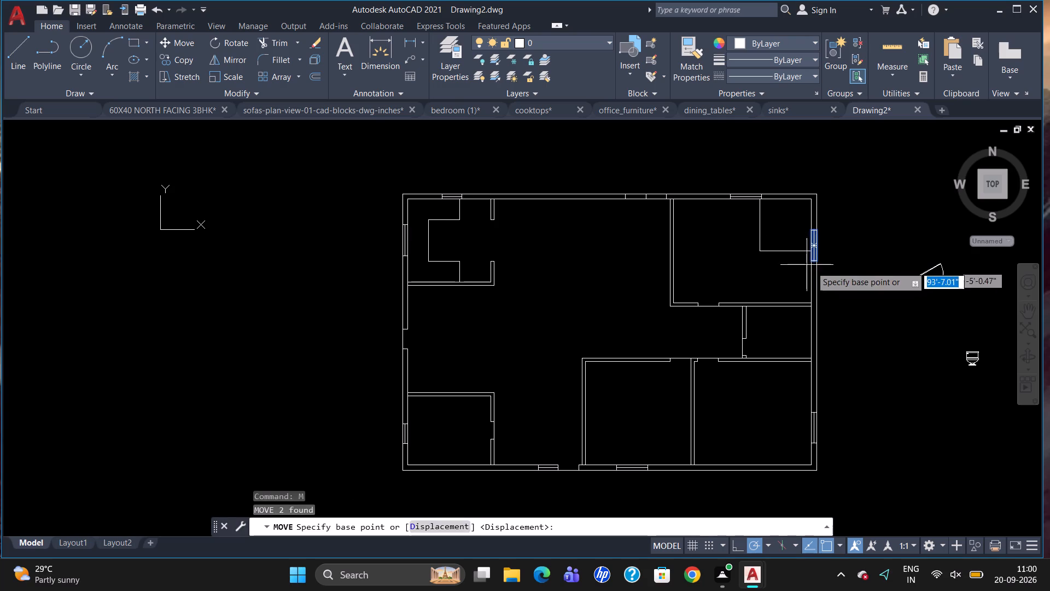
pyautogui.click(811, 266)
pyautogui.scroll(3, 811, 291)
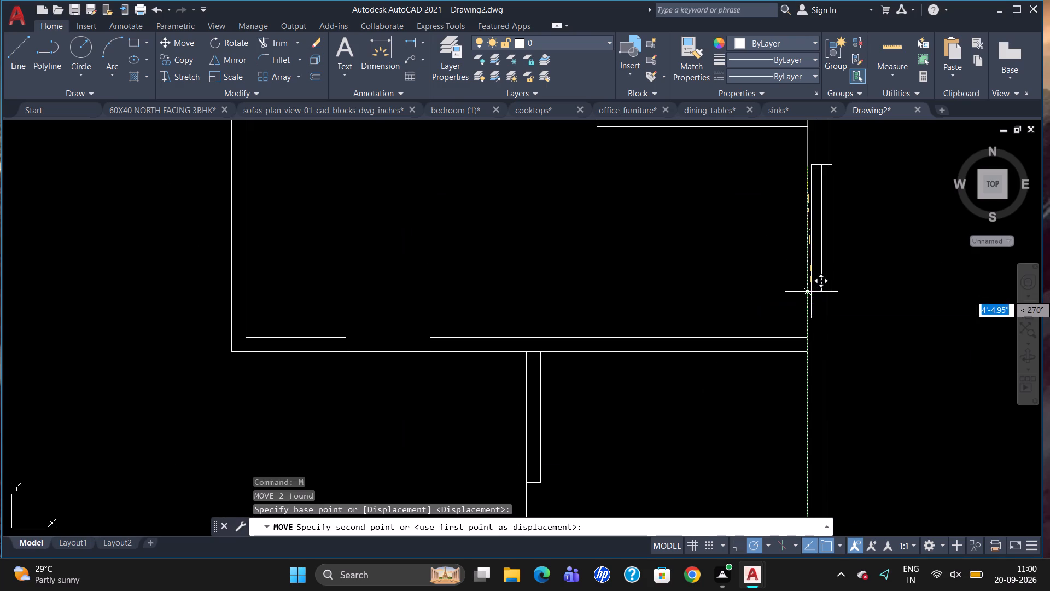
pyautogui.click(808, 296)
# Move the window symbol in the top outer wall of the upper-right room about 5'2" to the left, clear of the new enclosure.
pyautogui.scroll(-1, 859, 276)
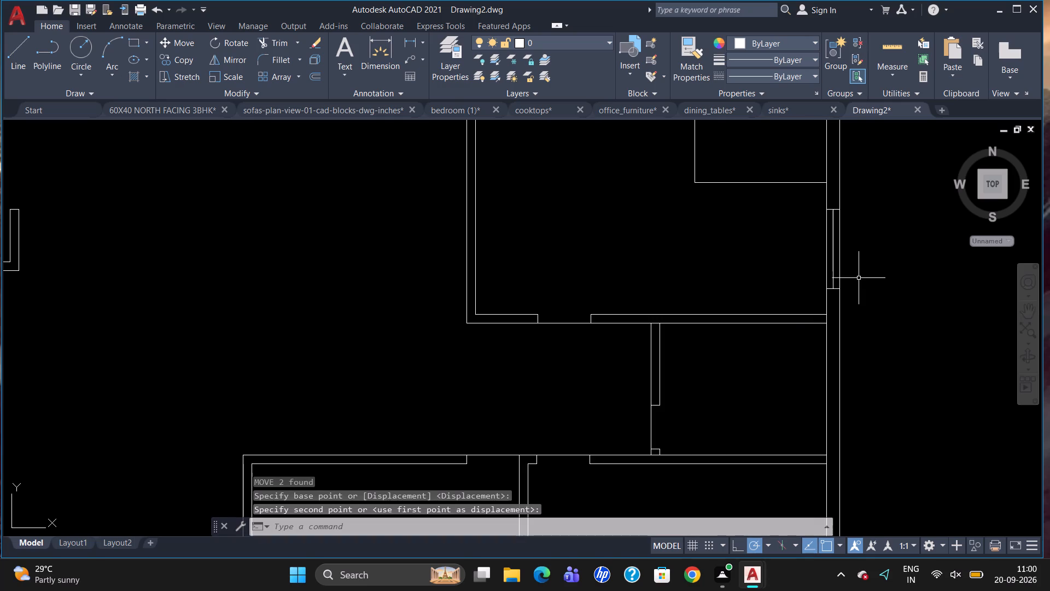
pyautogui.scroll(-1, 825, 270)
pyautogui.scroll(-1, 748, 179)
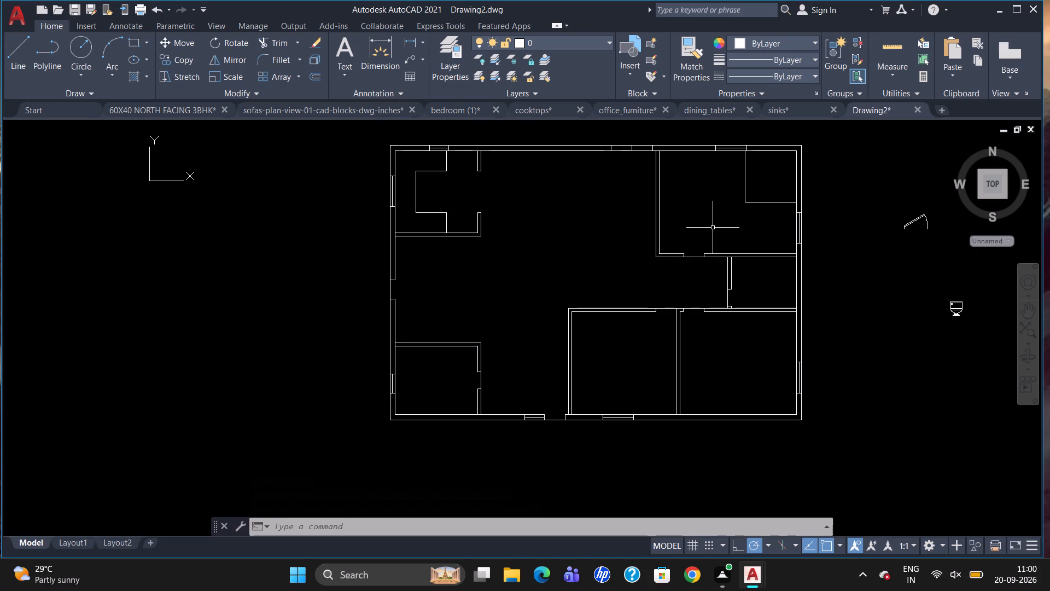
pyautogui.click(732, 150)
pyautogui.scroll(-1, 732, 198)
pyautogui.scroll(1, 731, 143)
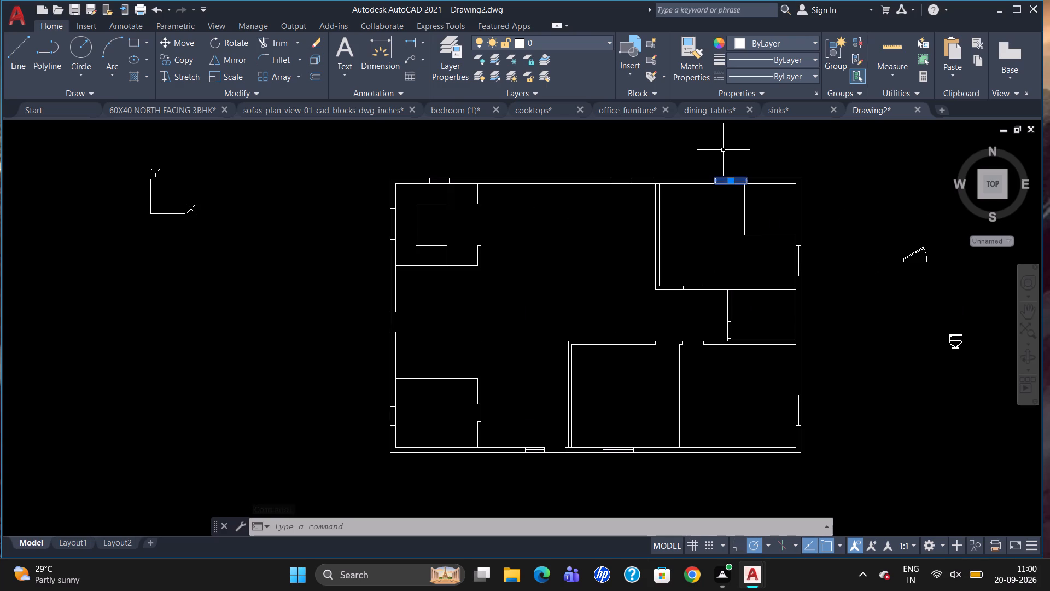
pyautogui.press('m')
pyautogui.press('Return')
pyautogui.click(729, 177)
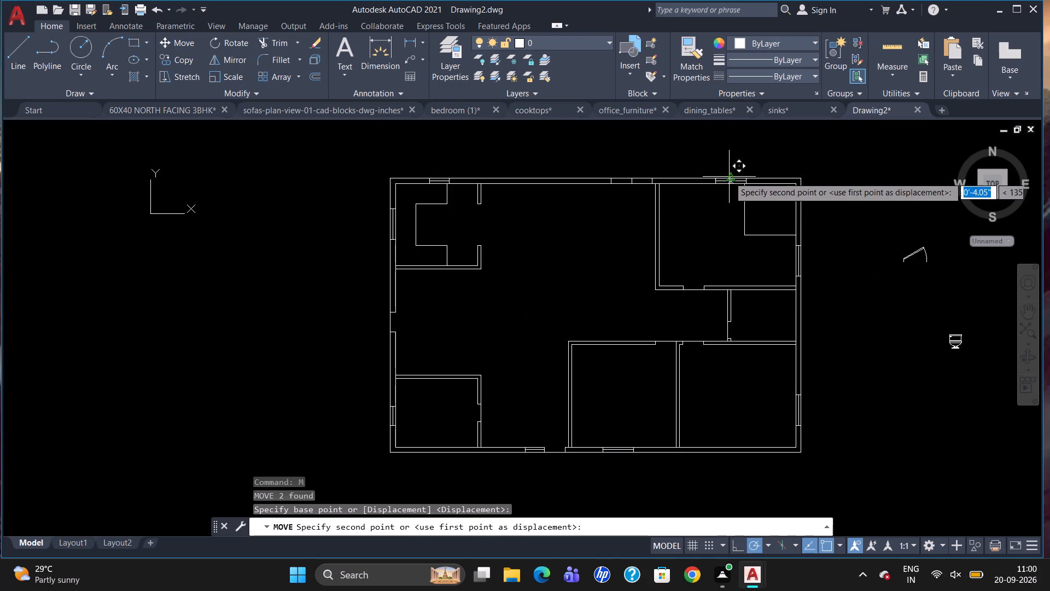
pyautogui.scroll(3, 695, 180)
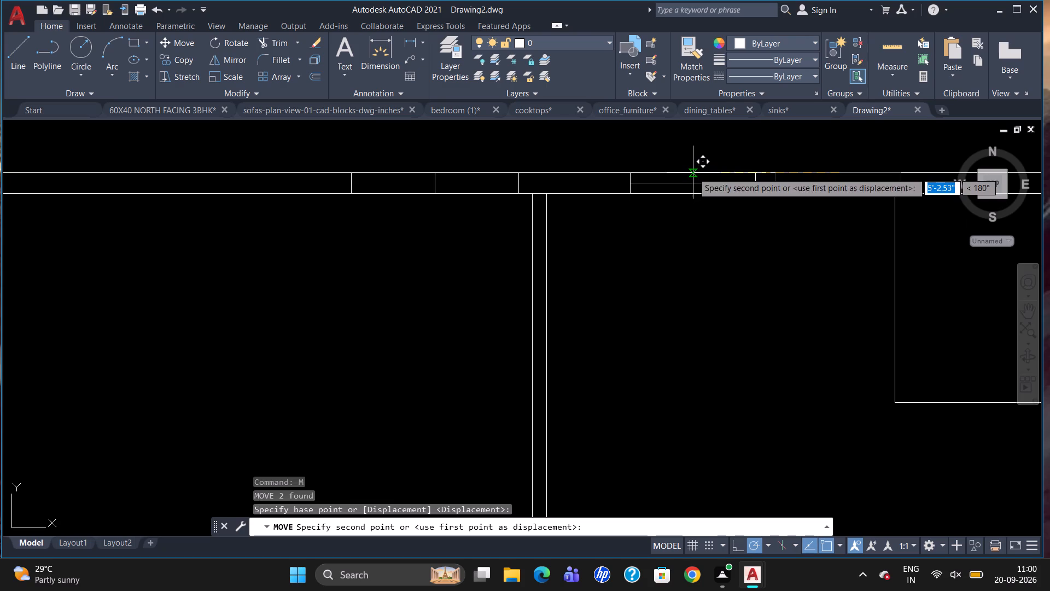
pyautogui.click(693, 172)
# Offset the enclosure's horizontal line downward and its vertical line to the left by 6" to form the partitions.
pyautogui.scroll(-1, 784, 187)
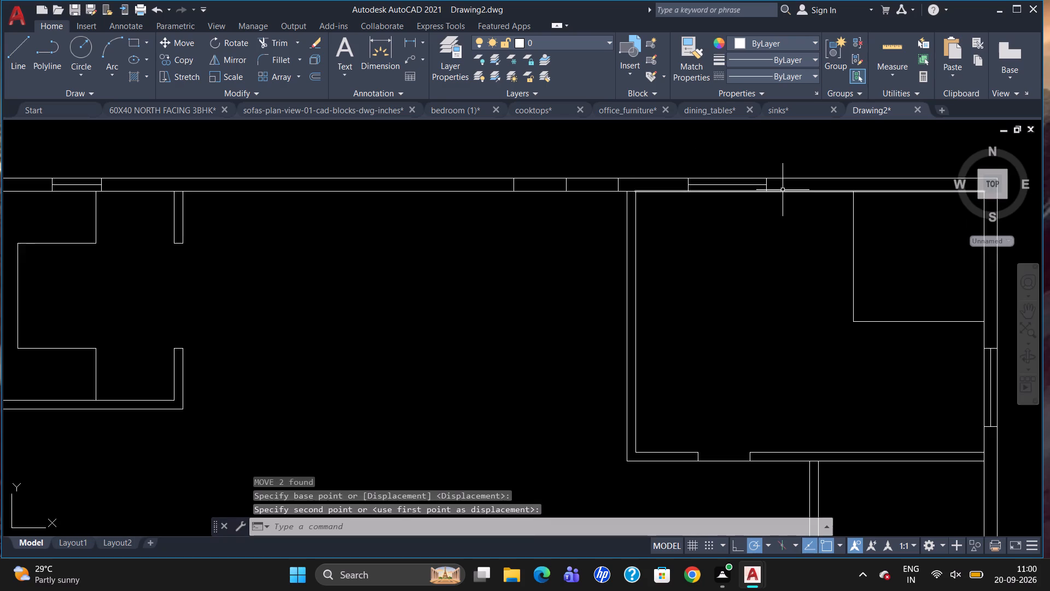
pyautogui.scroll(-2, 782, 190)
pyautogui.press('o')
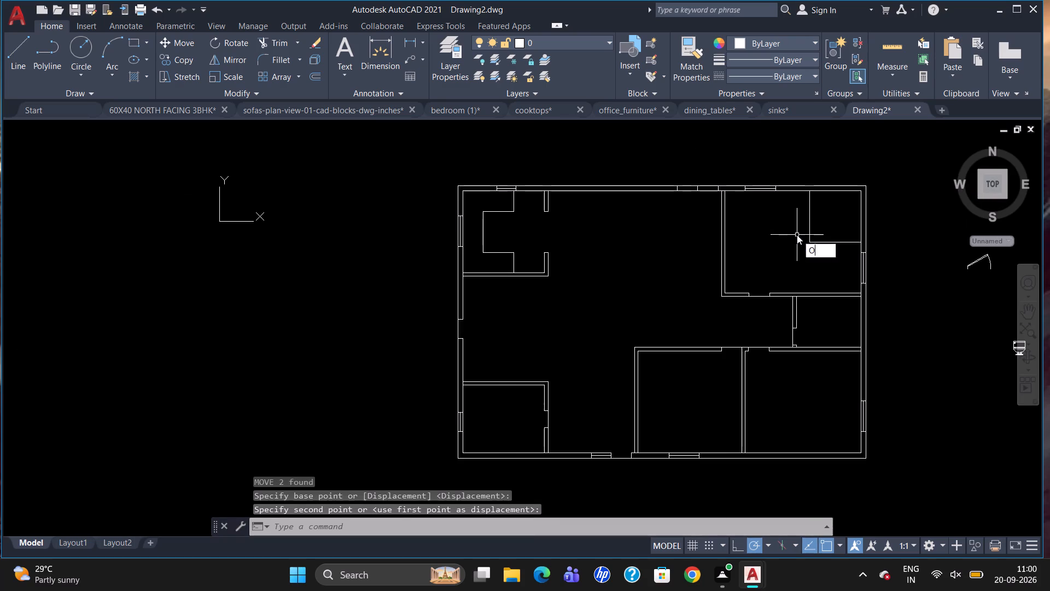
pyautogui.press('Return')
pyautogui.press('6')
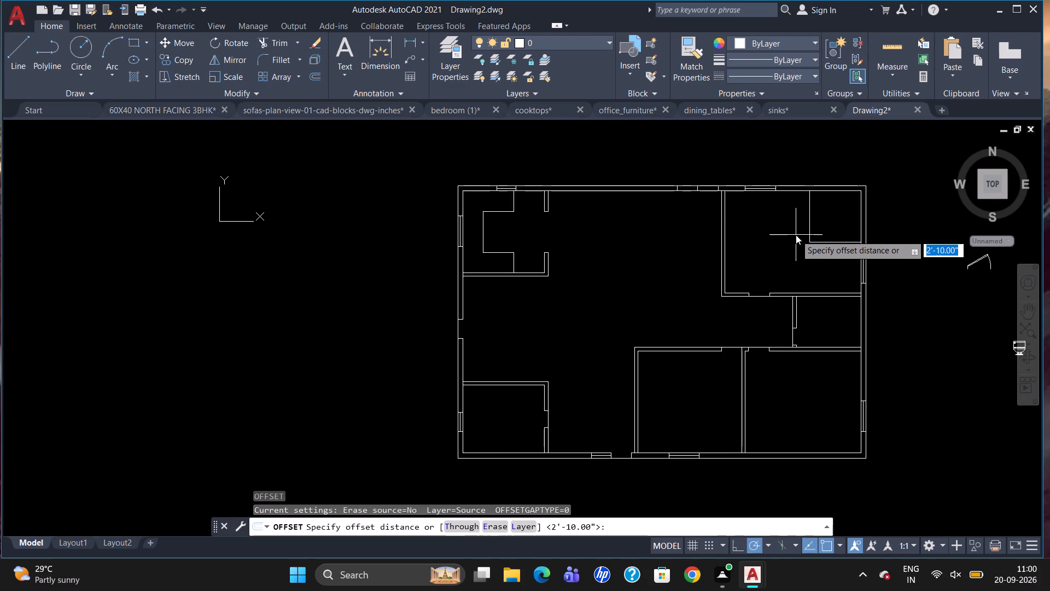
pyautogui.press('Return')
pyautogui.moveTo(820, 242); pyautogui.dragTo(824, 251)
pyautogui.click(826, 259)
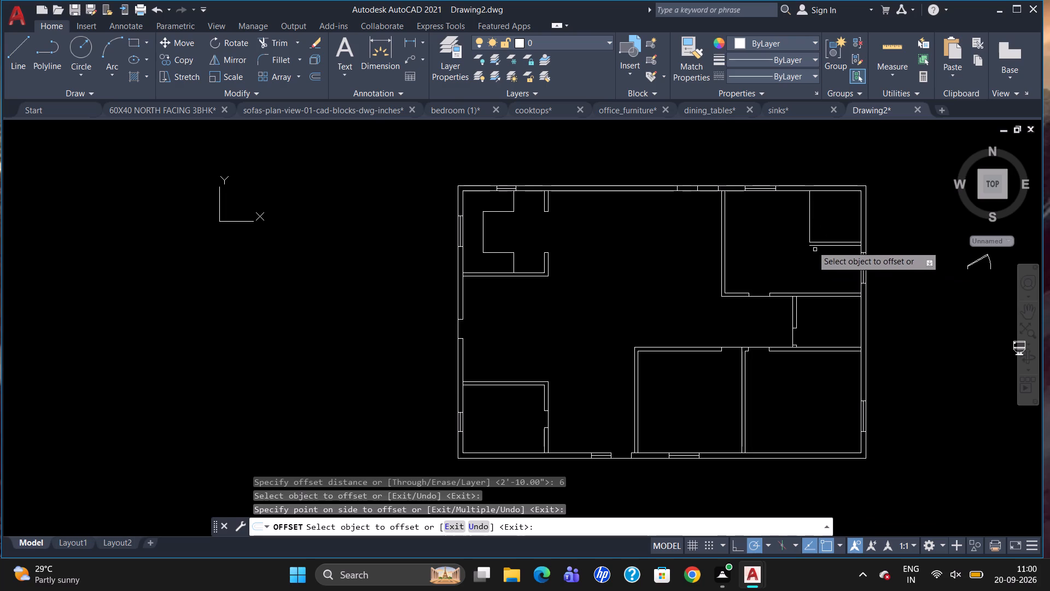
pyautogui.moveTo(809, 222); pyautogui.dragTo(802, 227)
pyautogui.click(798, 228)
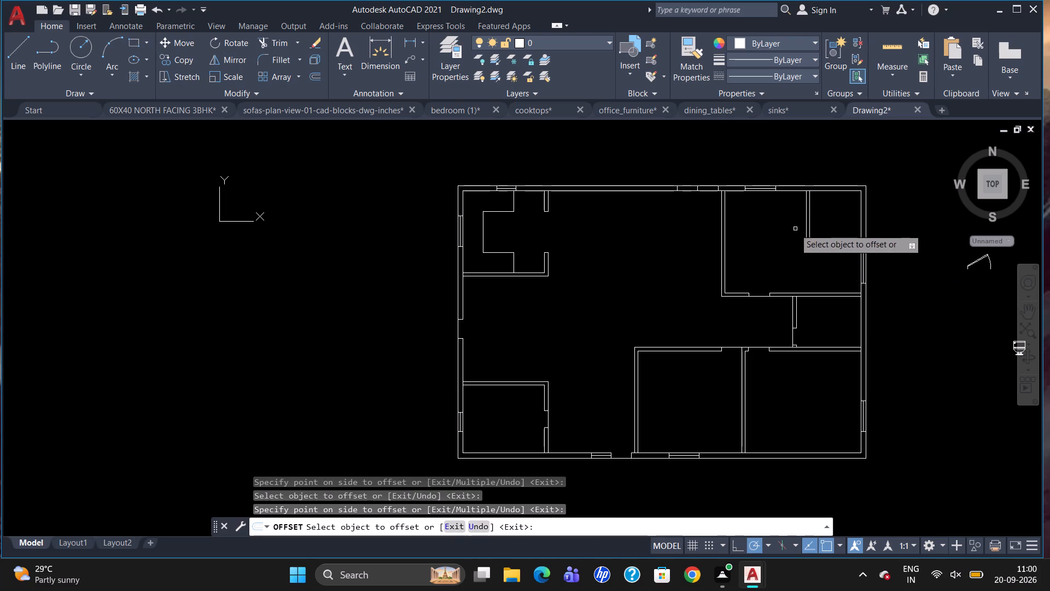
pyautogui.press('Escape')
# Draw a short vertical line down from the outer partition line's lower end and extend the lower horizontal partition line to it.
pyautogui.scroll(1, 826, 259)
pyautogui.press('l')
pyautogui.press('Return')
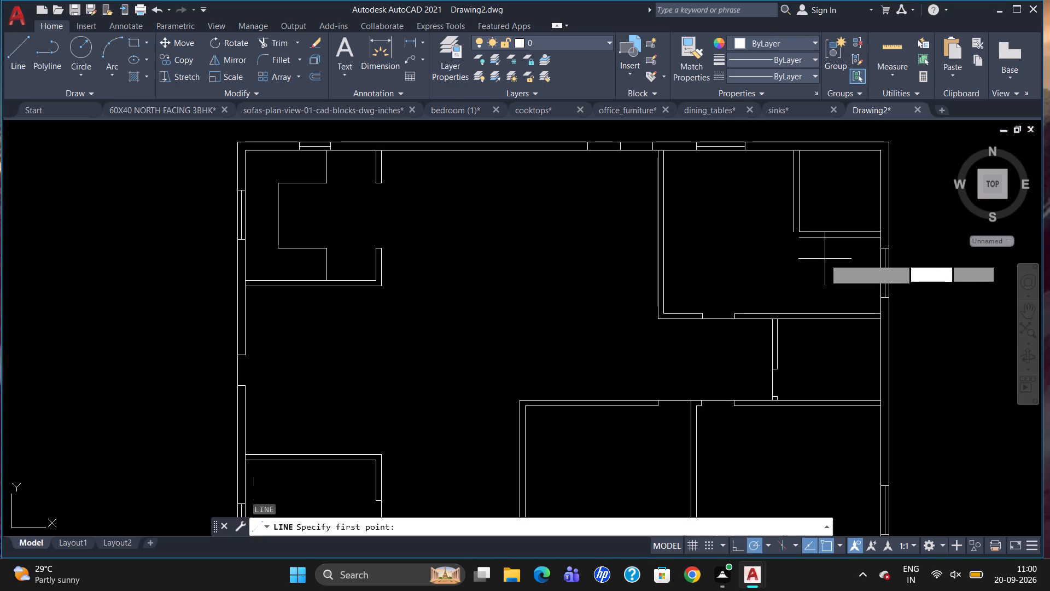
pyautogui.moveTo(791, 235); pyautogui.dragTo(793, 244)
pyautogui.click(791, 257)
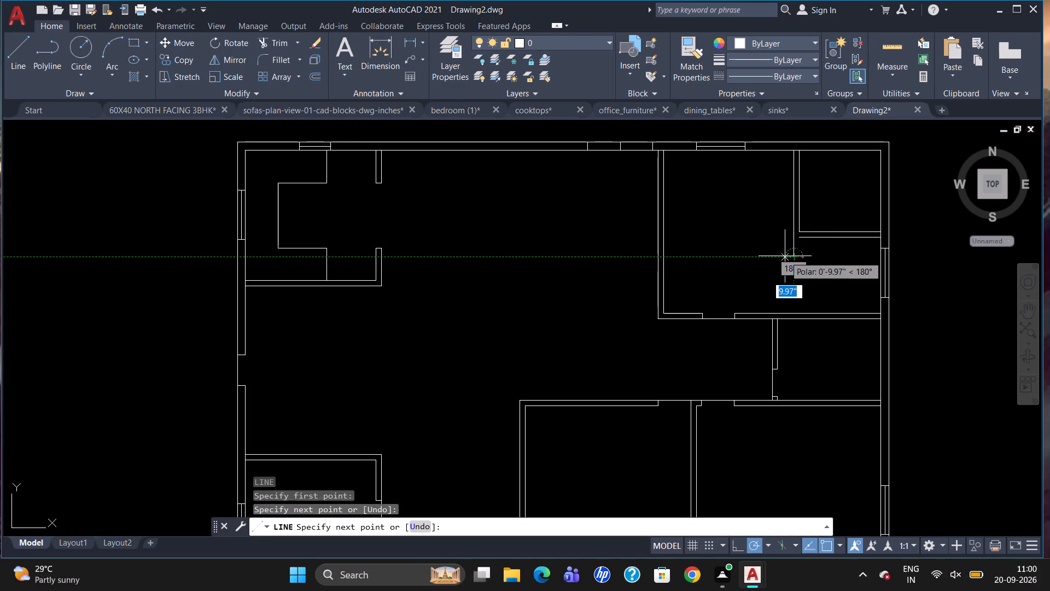
pyautogui.press('Escape')
pyautogui.write('EX')
pyautogui.press('Return')
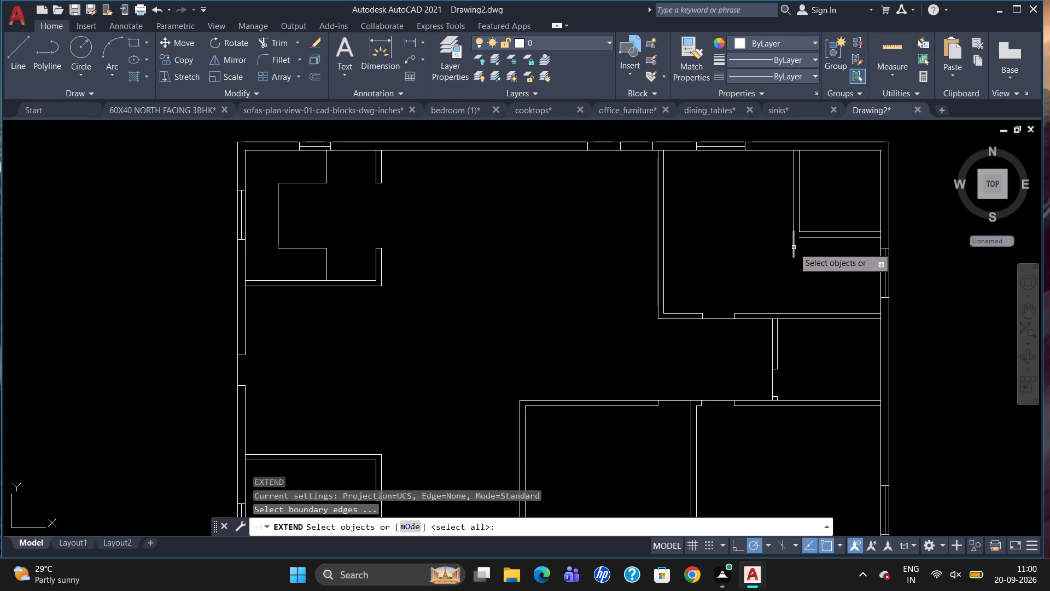
pyautogui.click(794, 247)
pyautogui.press('Return')
pyautogui.click(807, 237)
pyautogui.press('Escape')
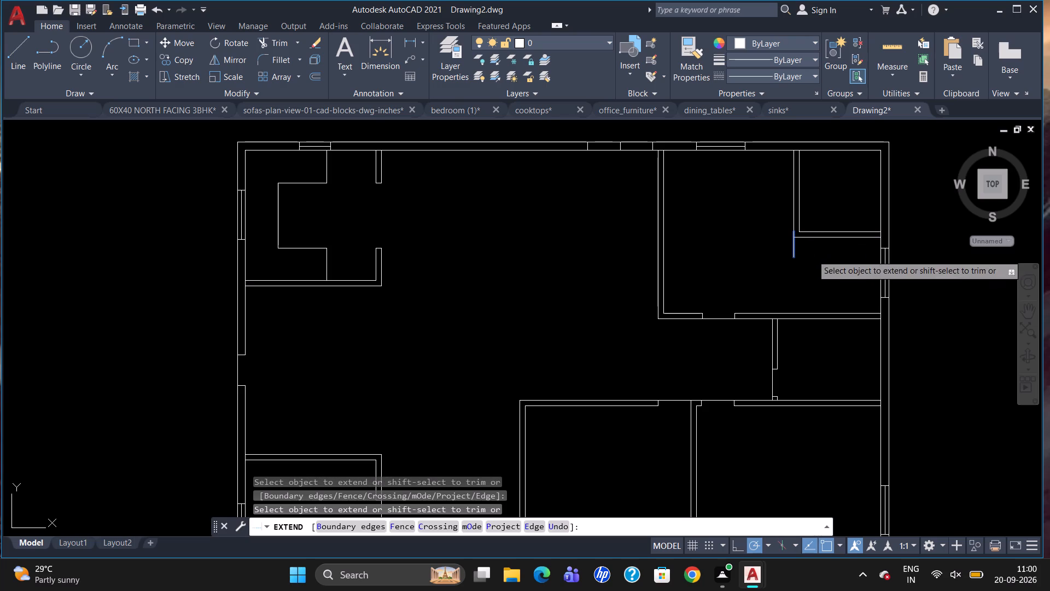
# Trim the vertical line's overhang below the enclosure's outer corner.
pyautogui.write('TR')
pyautogui.press('Return')
pyautogui.press('Return')
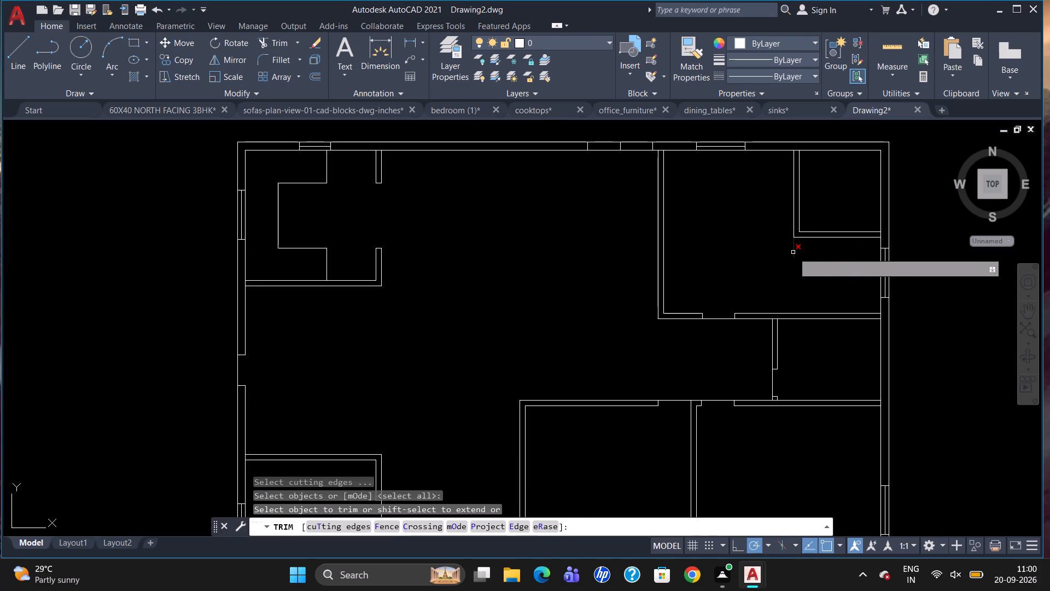
pyautogui.click(793, 251)
pyautogui.press('Escape')
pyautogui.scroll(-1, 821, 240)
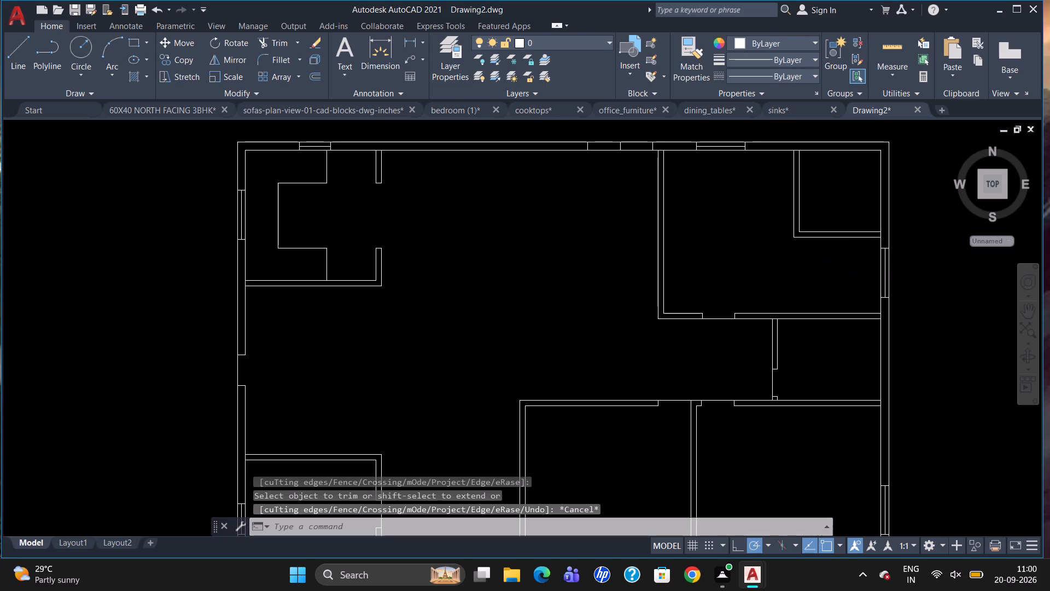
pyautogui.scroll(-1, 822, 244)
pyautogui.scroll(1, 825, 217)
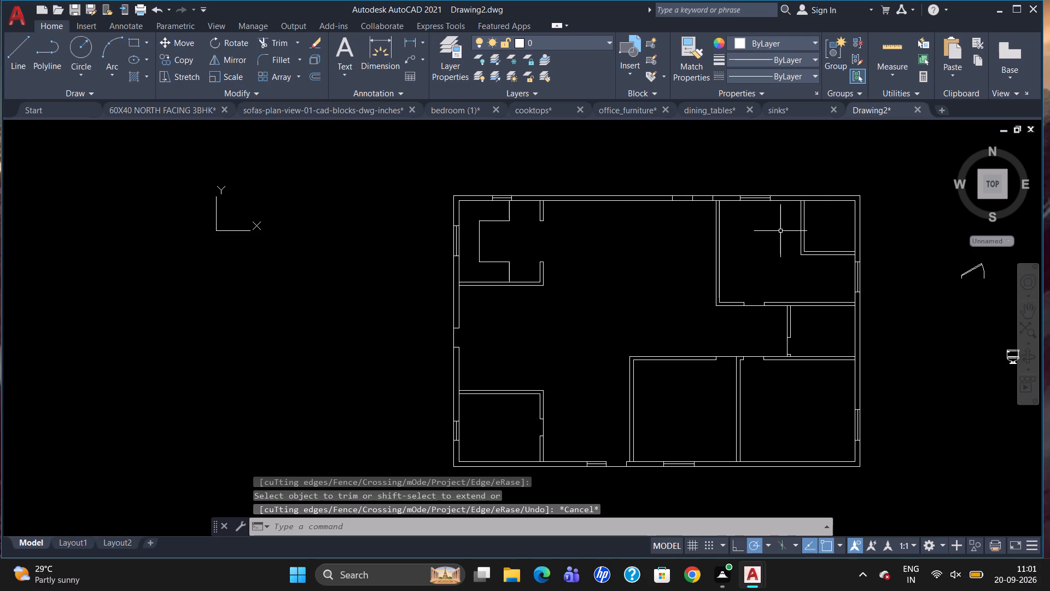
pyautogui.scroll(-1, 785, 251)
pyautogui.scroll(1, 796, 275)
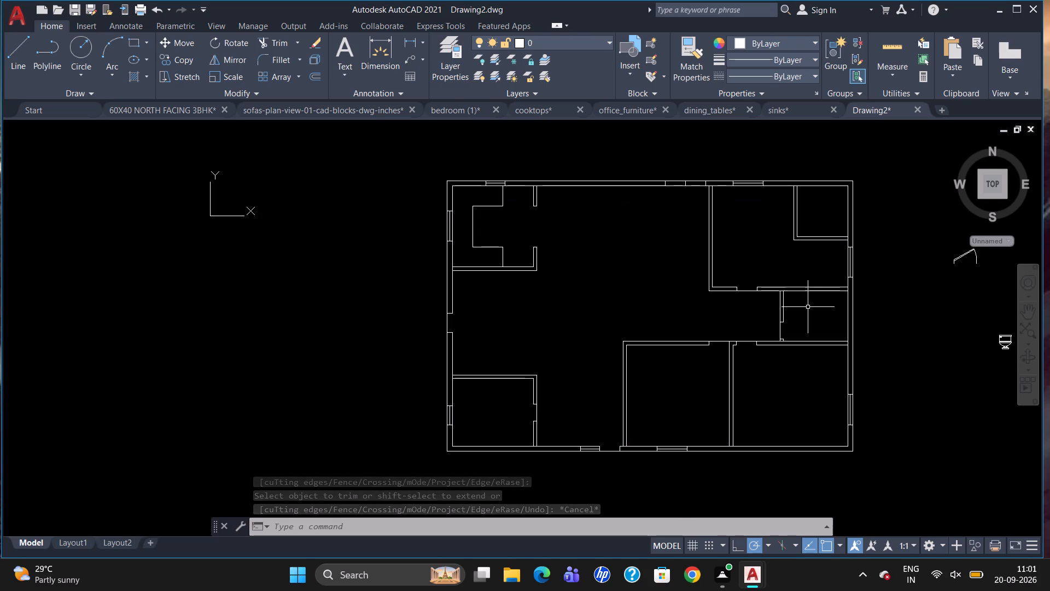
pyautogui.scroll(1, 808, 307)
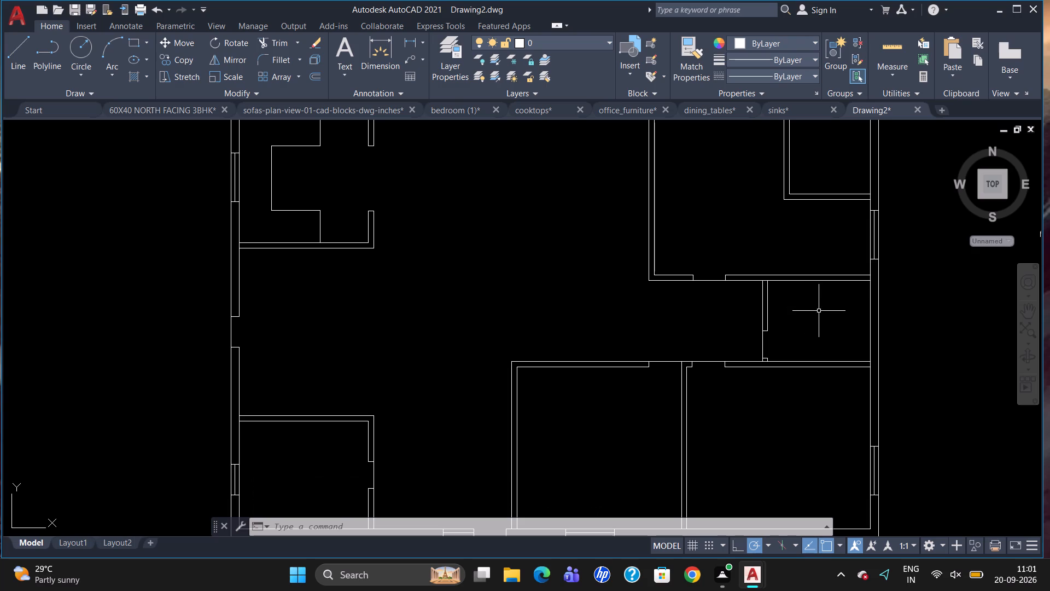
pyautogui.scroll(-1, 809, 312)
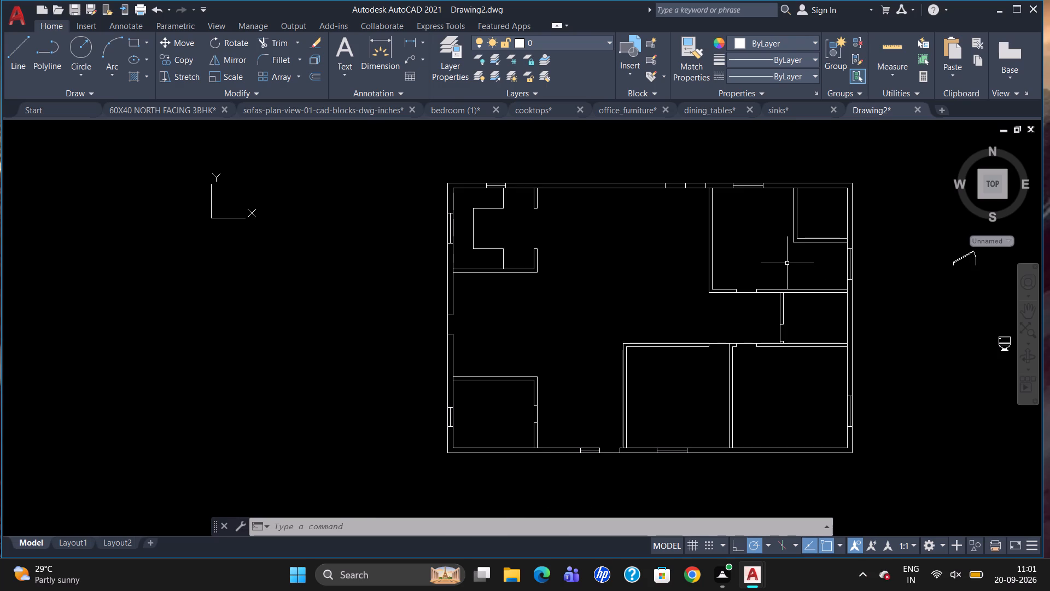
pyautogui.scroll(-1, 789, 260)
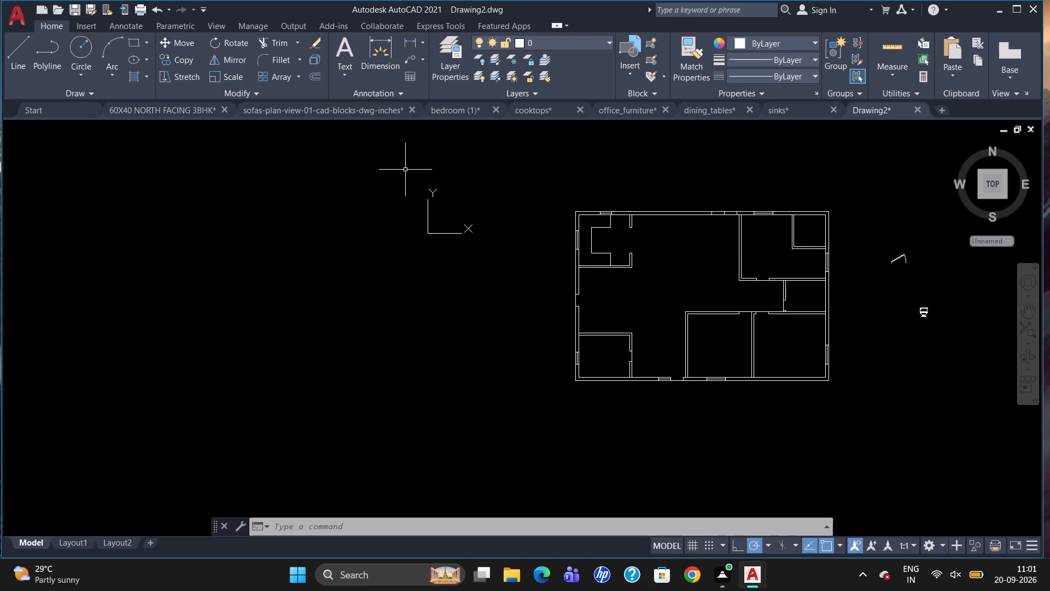
# Copy the plan-view double bed with two chairs drawn on it from the bedroom drawing and paste it into Drawing2's upper-right room.
pyautogui.click(476, 108)
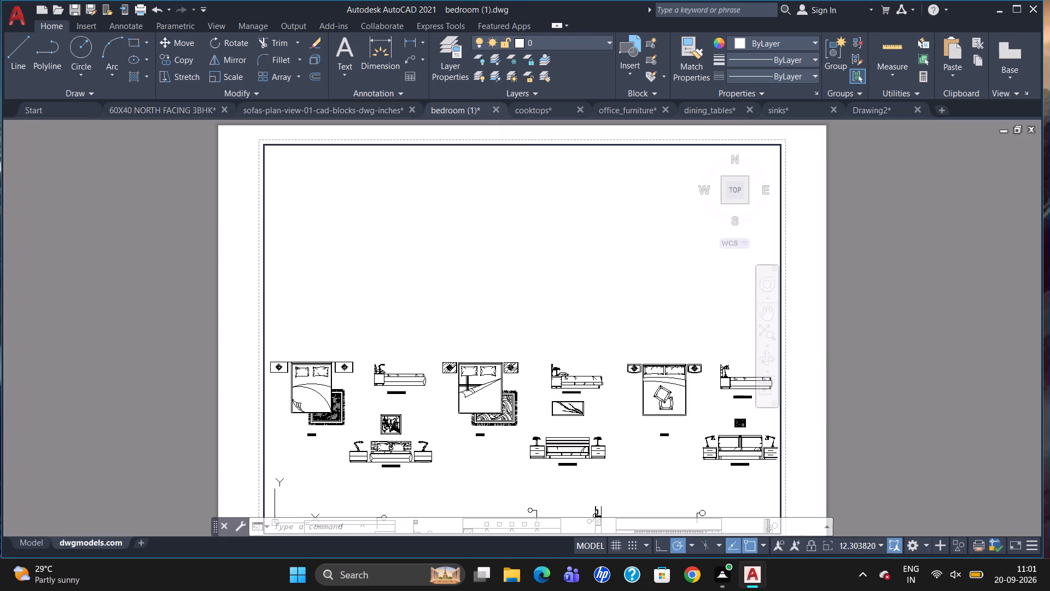
pyautogui.scroll(-1, 669, 285)
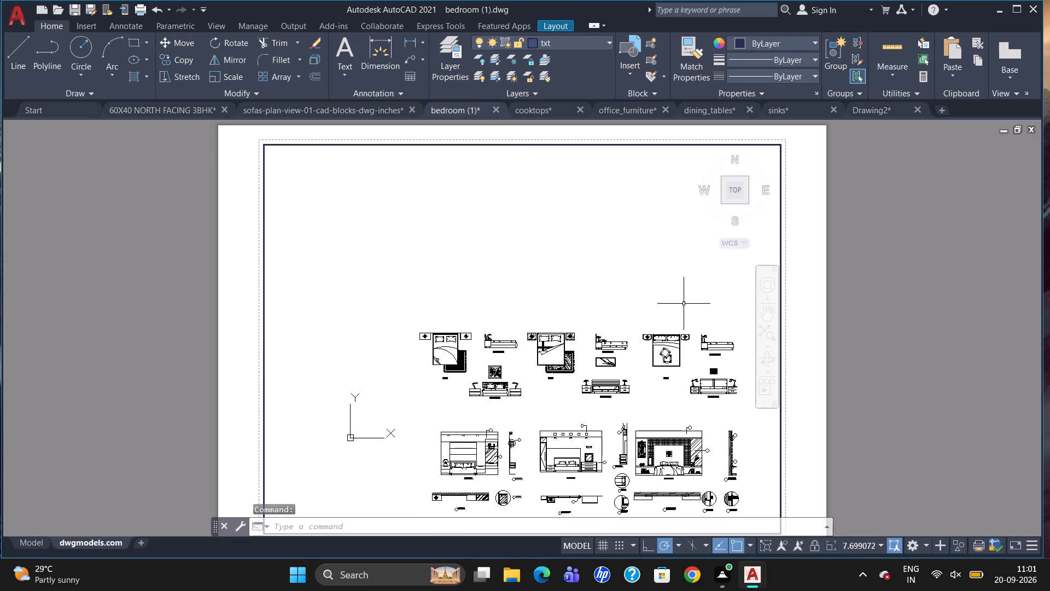
pyautogui.scroll(-2, 684, 299)
pyautogui.scroll(4, 687, 328)
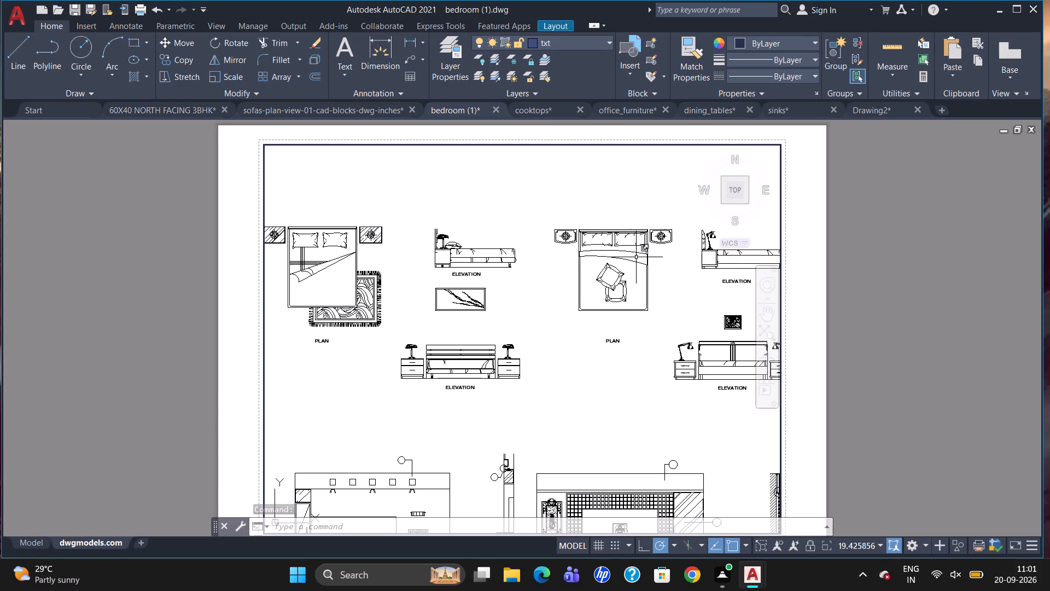
pyautogui.click(633, 236)
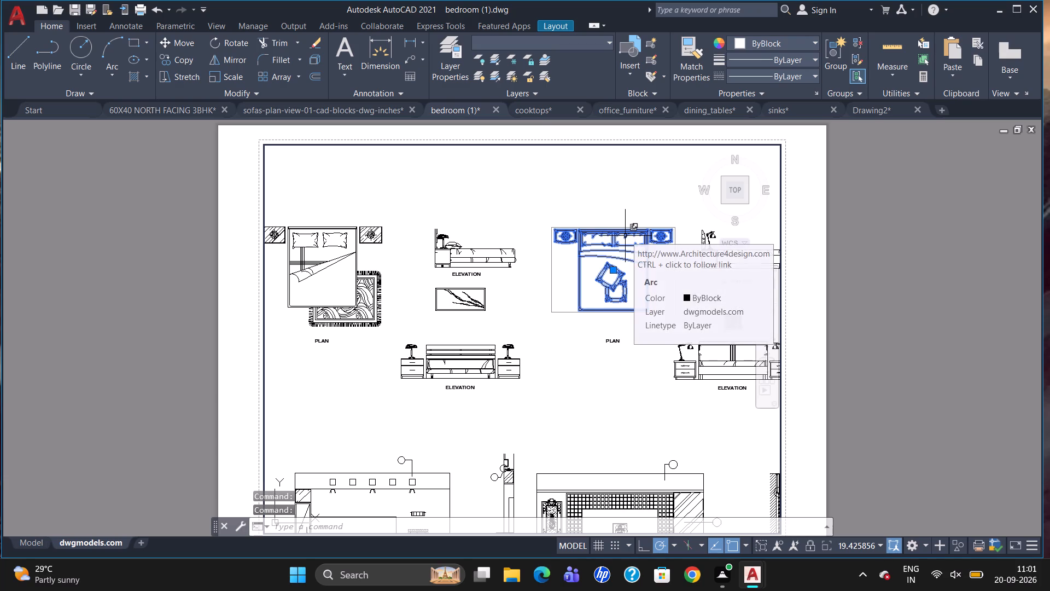
pyautogui.hotkey('ctrl', 'c')
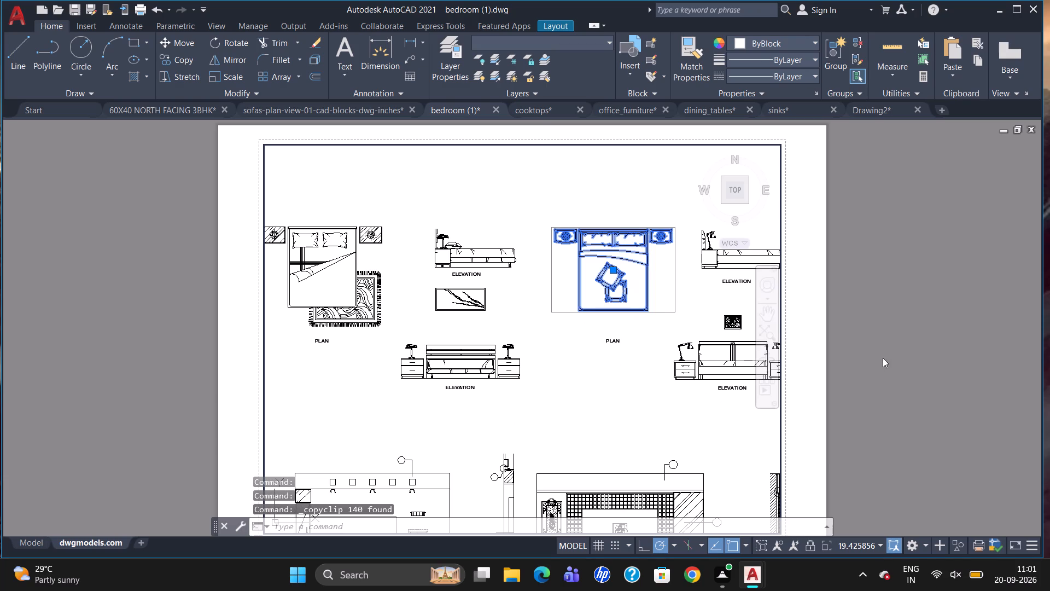
pyautogui.click(870, 115)
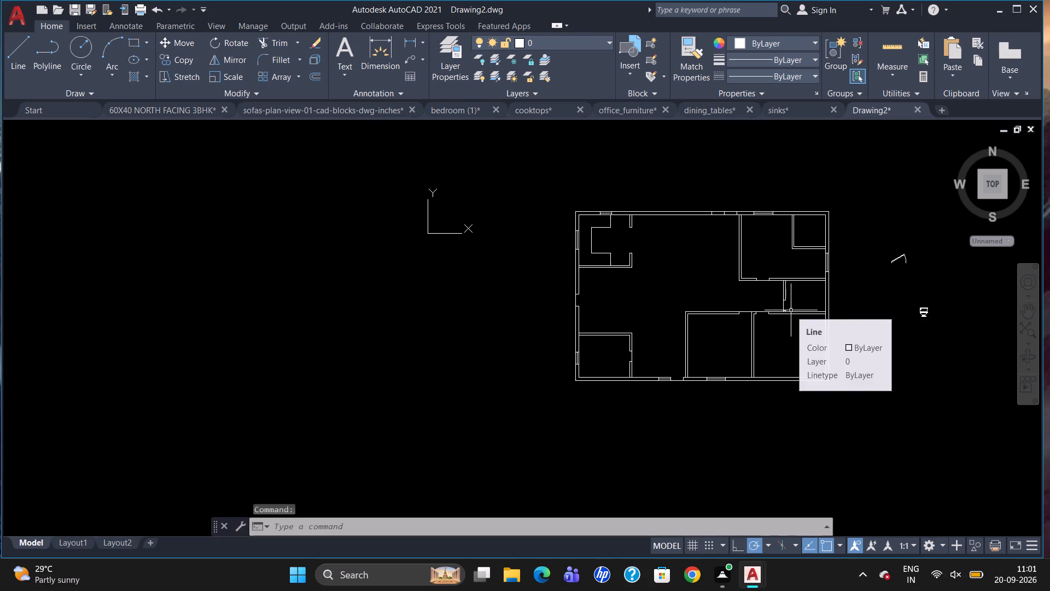
pyautogui.hotkey('ctrl', 'v')
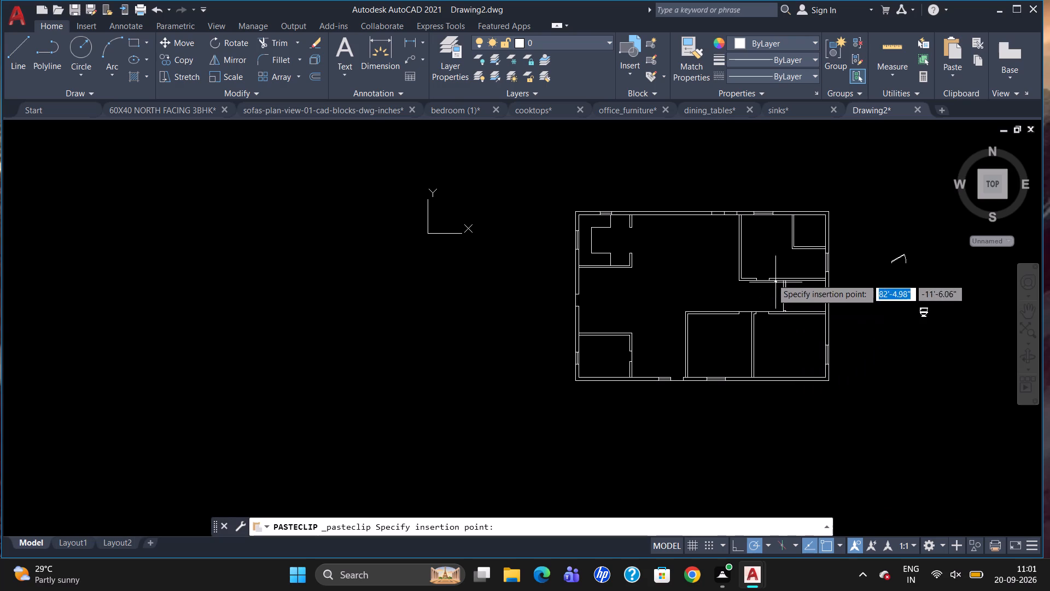
pyautogui.click(757, 240)
# Group all objects of the tiny pasted bed in the upper-right room.
pyautogui.scroll(2, 758, 257)
pyautogui.moveTo(772, 225); pyautogui.dragTo(771, 213)
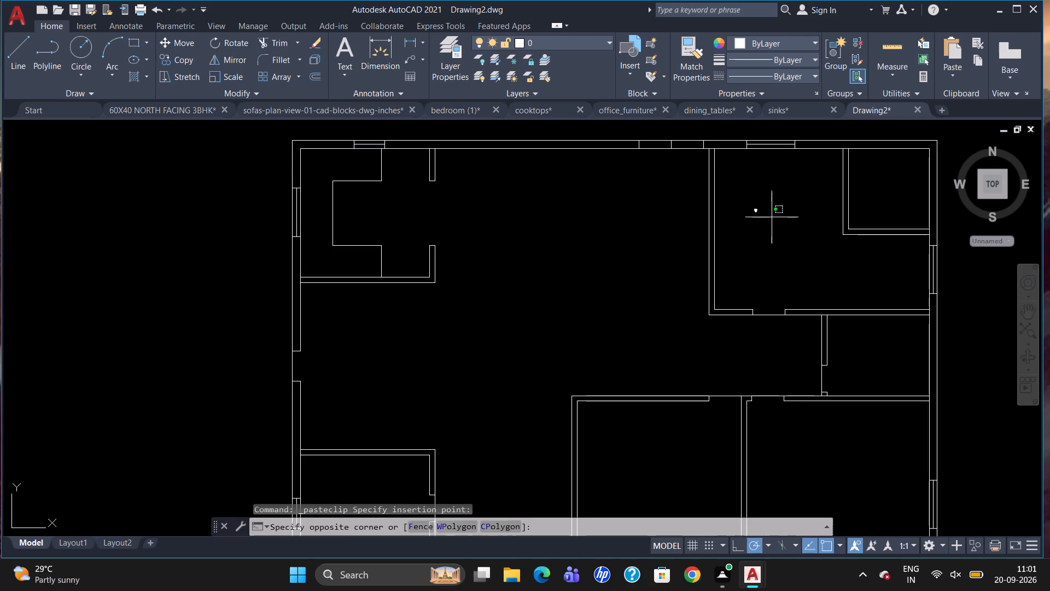
pyautogui.moveTo(771, 213); pyautogui.dragTo(733, 220)
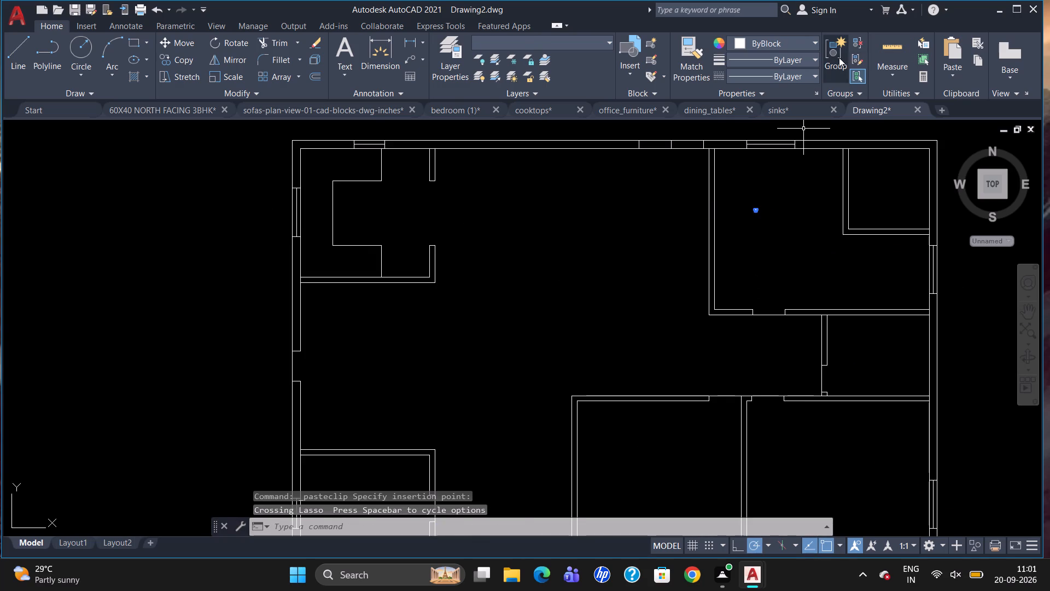
pyautogui.click(839, 57)
# Scale the grouped bed up freehand from a base point on it until it reads at furniture size.
pyautogui.click(754, 213)
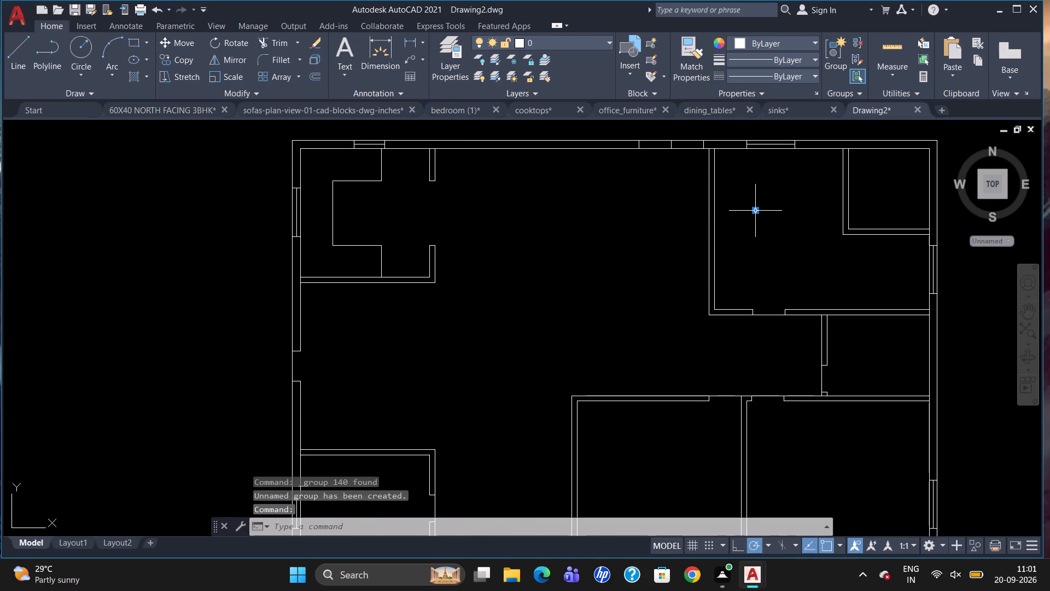
pyautogui.write('SC')
pyautogui.press('Return')
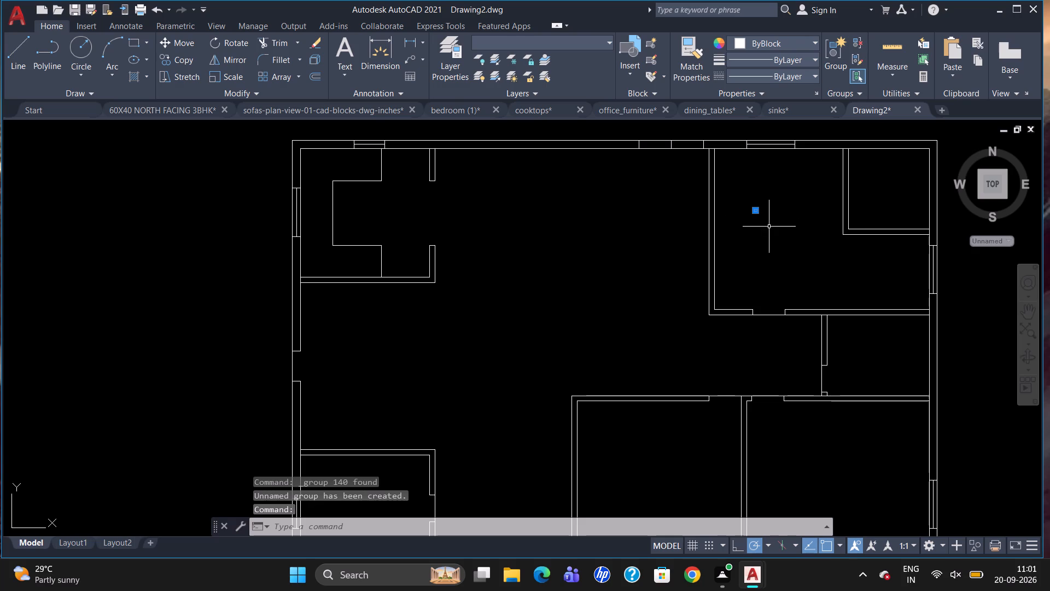
pyautogui.moveTo(759, 215); pyautogui.dragTo(765, 224)
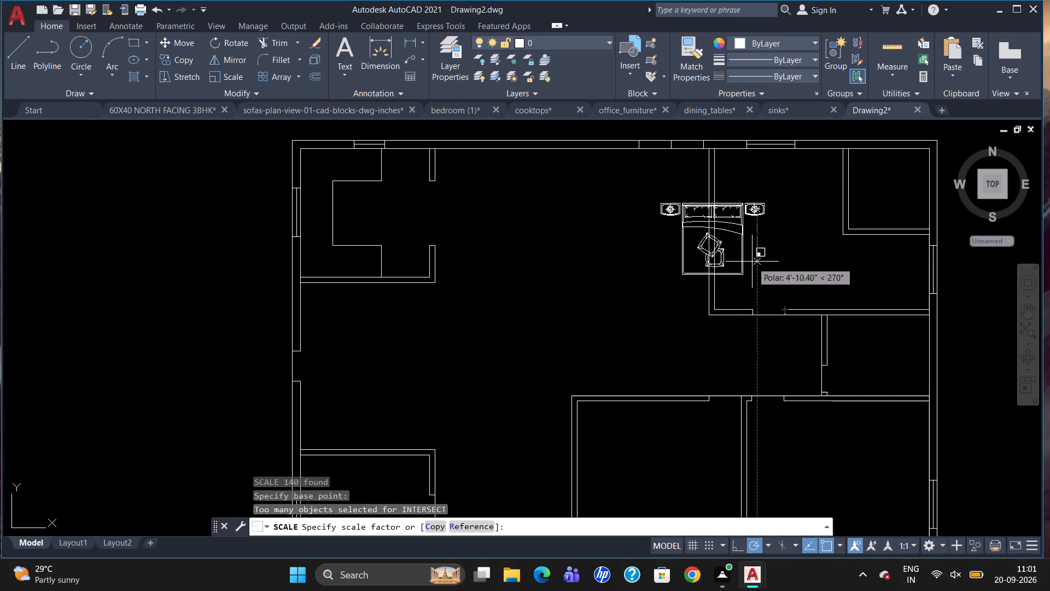
pyautogui.click(749, 247)
# Move the bed inside the upper-right room, with its headboard near the top outer wall below the window.
pyautogui.click(741, 215)
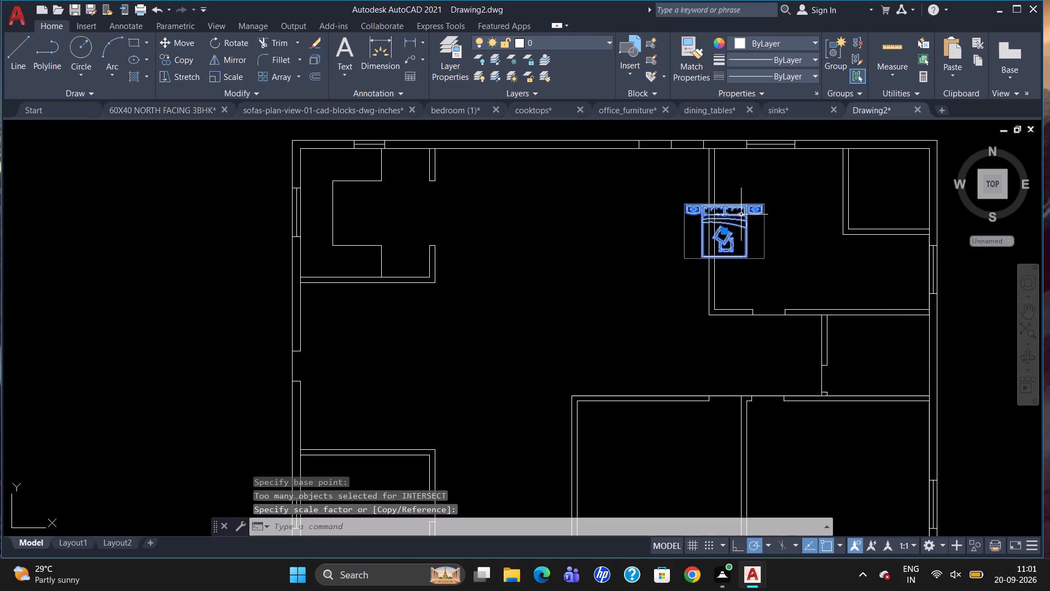
pyautogui.click(723, 231)
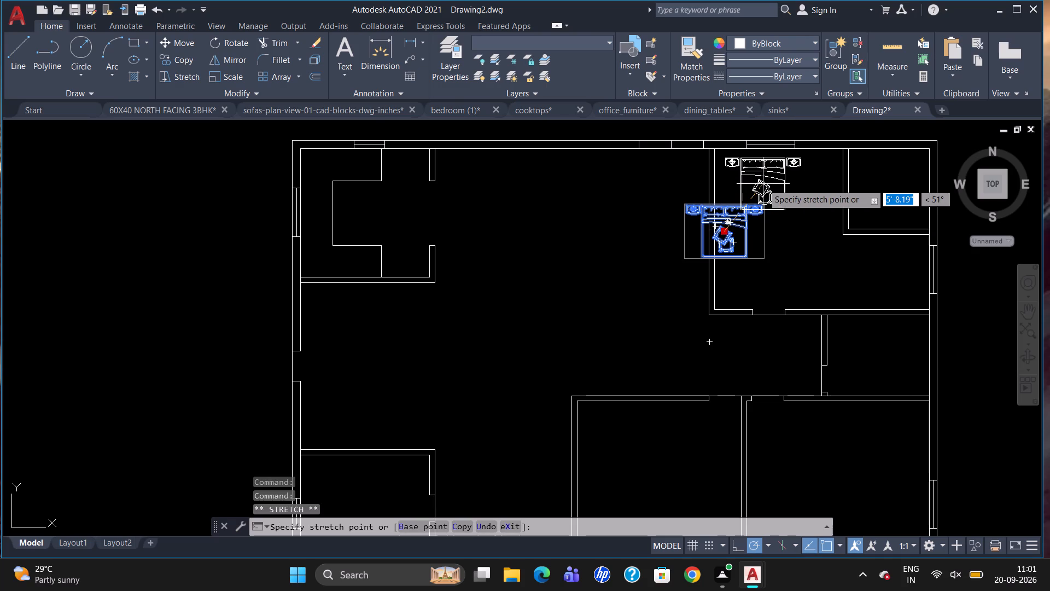
pyautogui.moveTo(763, 184); pyautogui.dragTo(766, 189)
pyautogui.press('Escape')
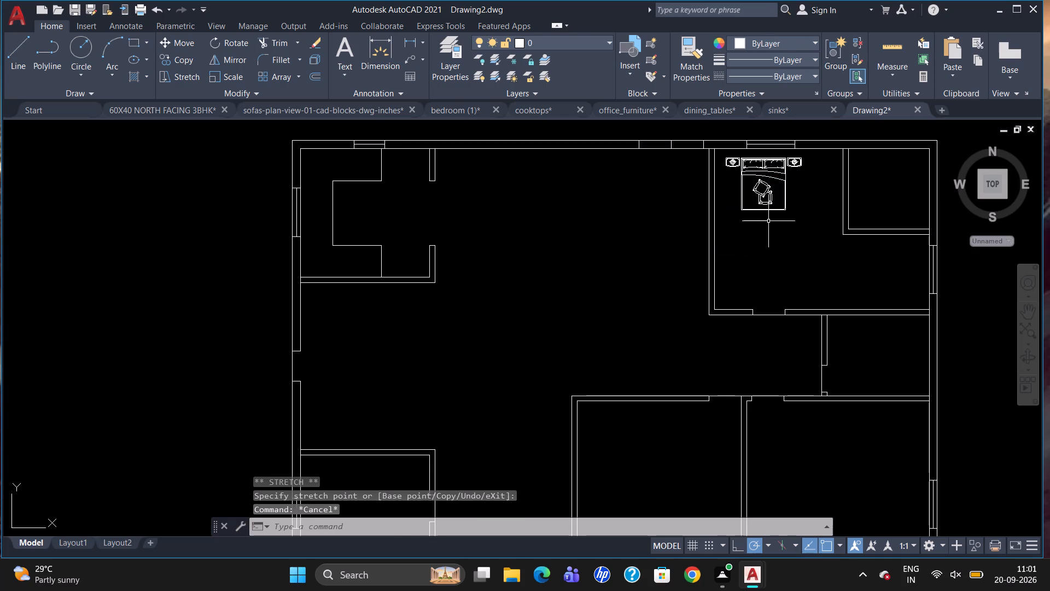
# Draw a rectangular outline along the upper-right room's lower partition from the outer wall, 2' deep and about 11'-11" long.
pyautogui.scroll(-1, 783, 230)
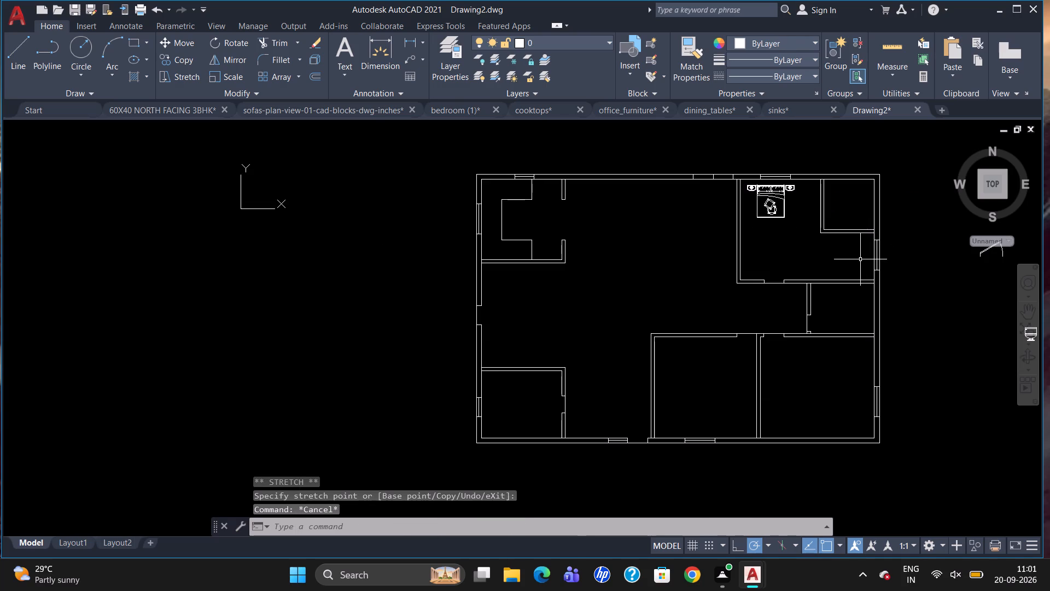
pyautogui.scroll(1, 860, 259)
pyautogui.scroll(-1, 859, 263)
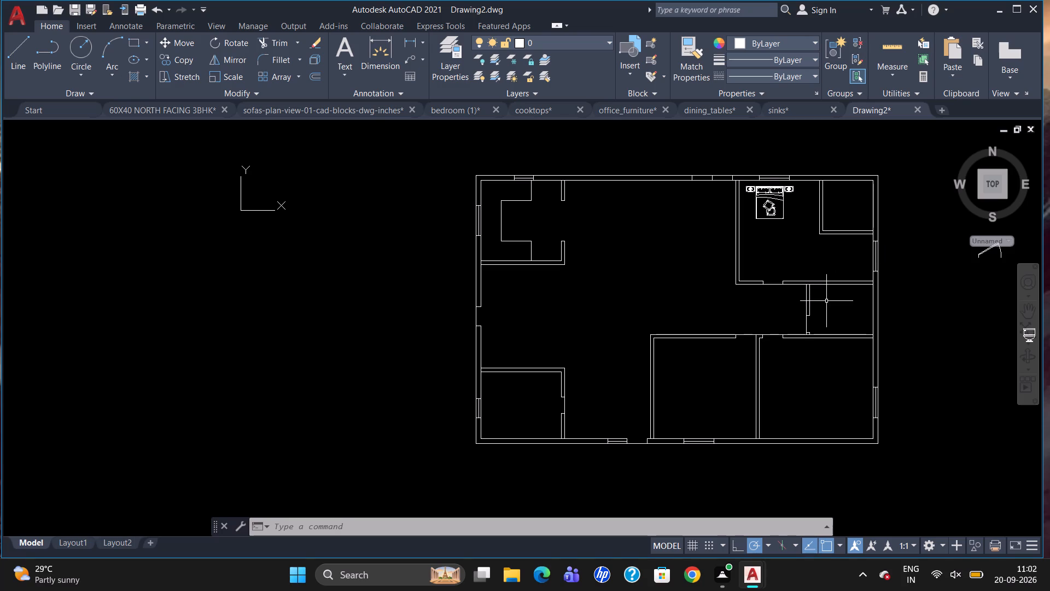
pyautogui.scroll(1, 817, 305)
pyautogui.scroll(-1, 818, 307)
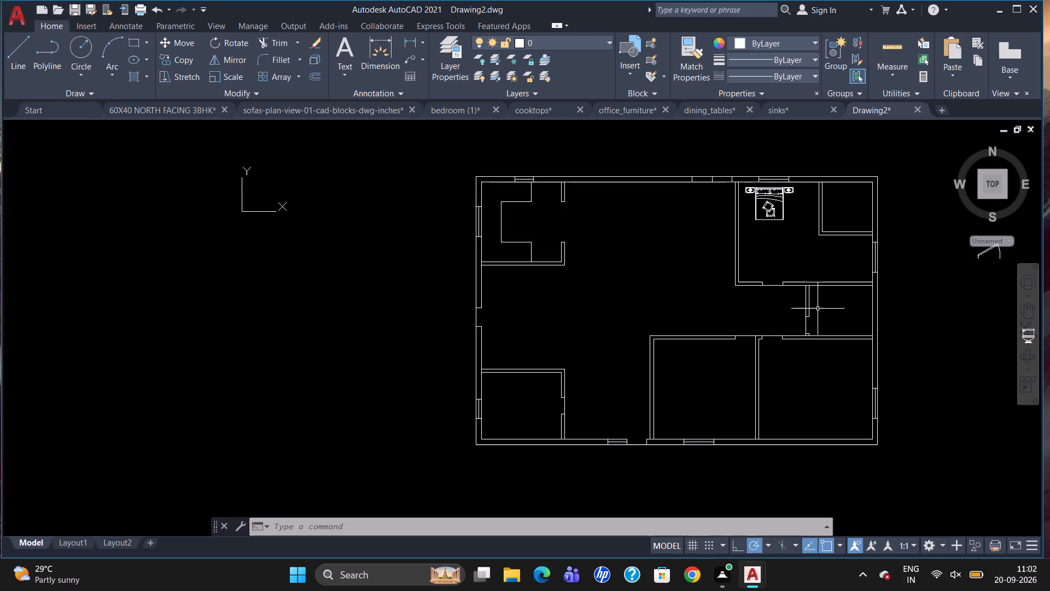
pyautogui.press('l')
pyautogui.press('Return')
pyautogui.write('TK')
pyautogui.press('Return')
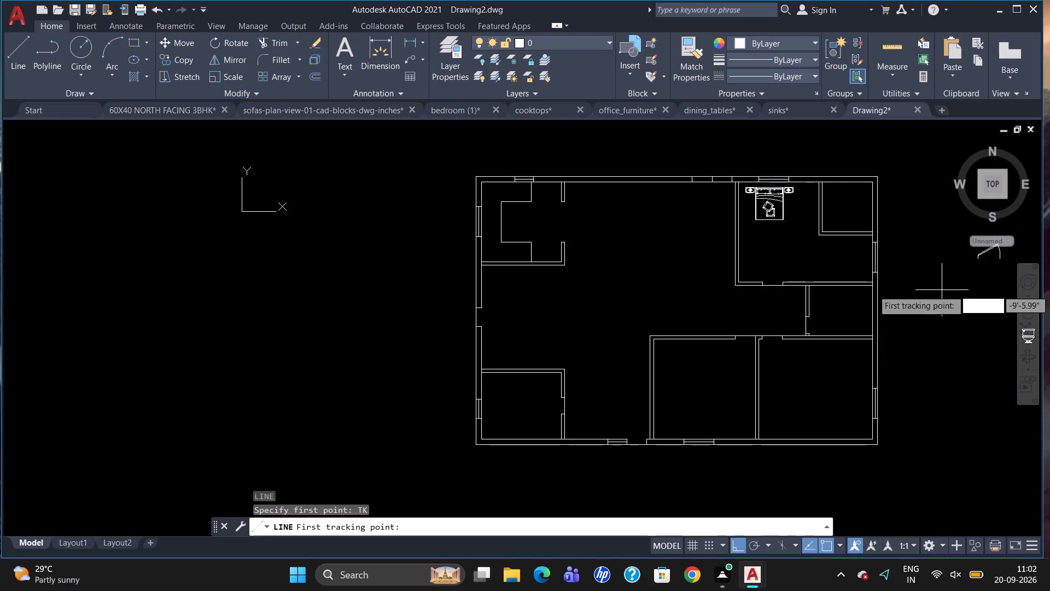
pyautogui.scroll(2, 890, 322)
pyautogui.moveTo(846, 225); pyautogui.dragTo(843, 213)
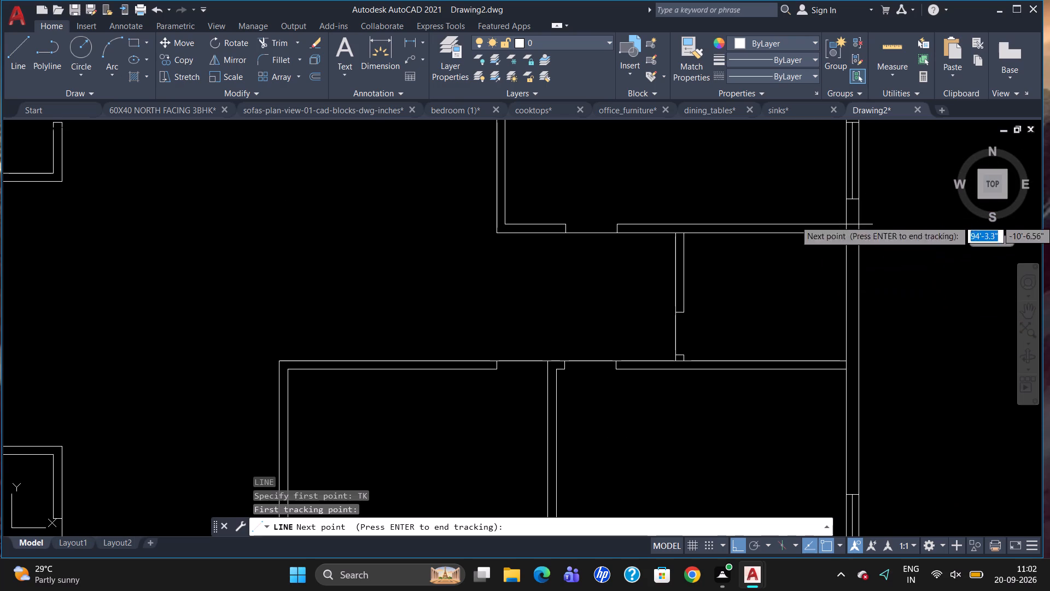
pyautogui.write("2'")
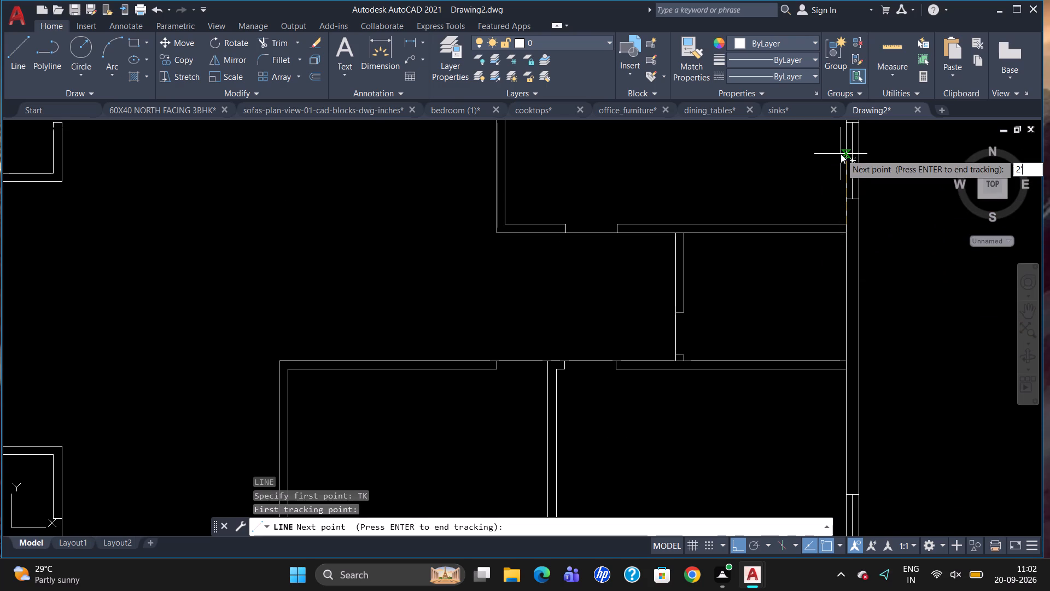
pyautogui.press('Return')
pyautogui.press('Return')
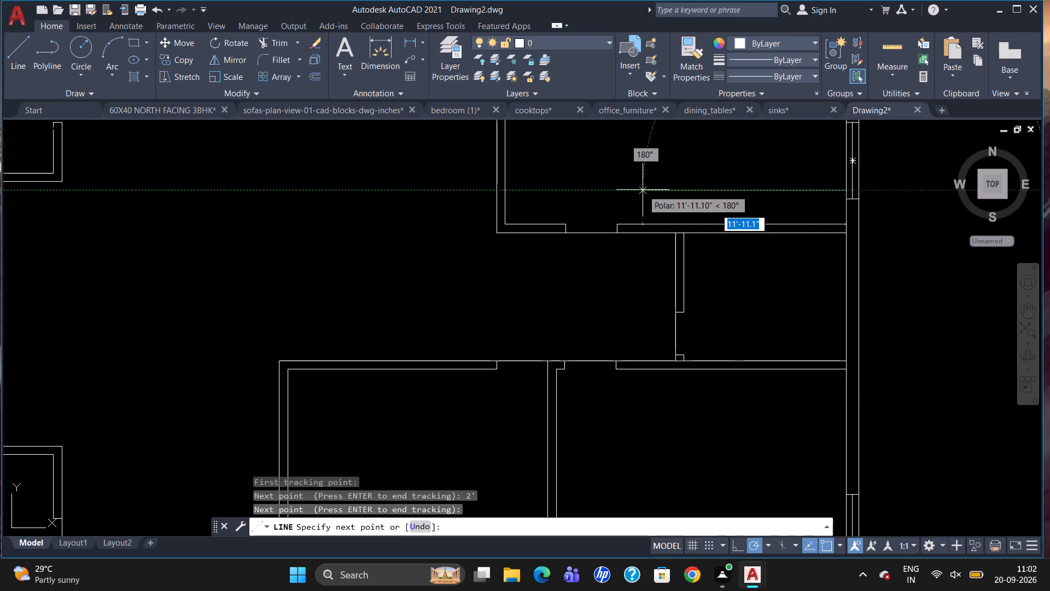
pyautogui.click(643, 190)
pyautogui.click(643, 222)
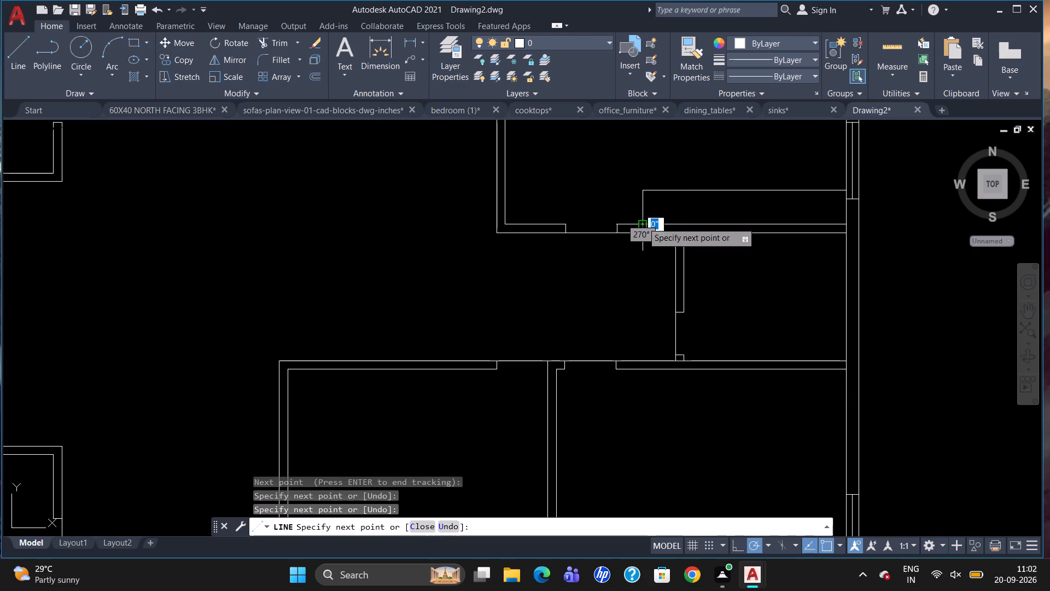
pyautogui.press('Escape')
# Delete the window symbol in the right outer wall of the upper-right room.
pyautogui.scroll(-2, 689, 256)
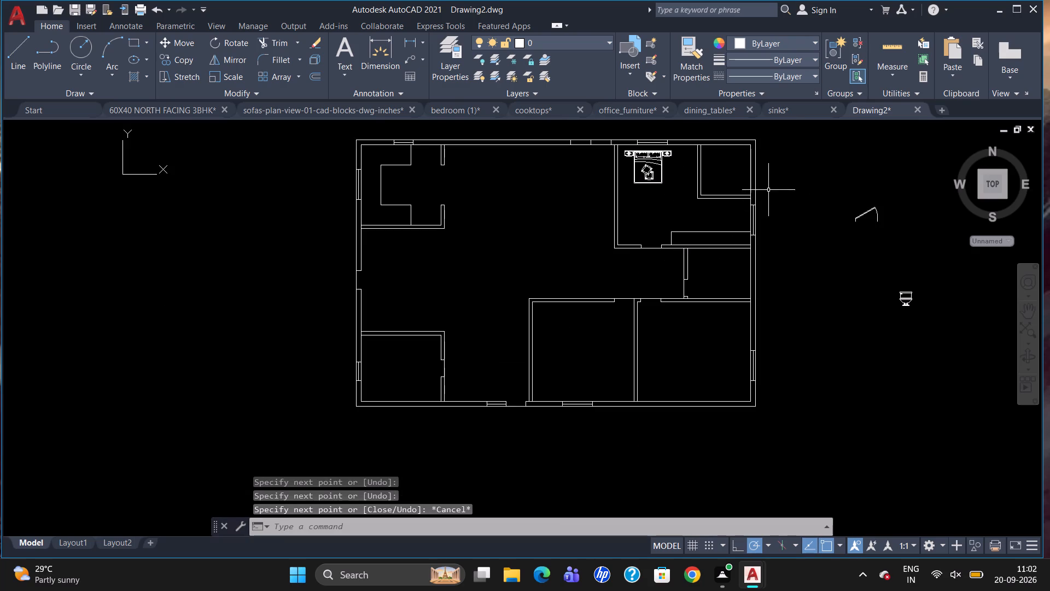
pyautogui.scroll(1, 761, 213)
pyautogui.moveTo(745, 217); pyautogui.dragTo(750, 223)
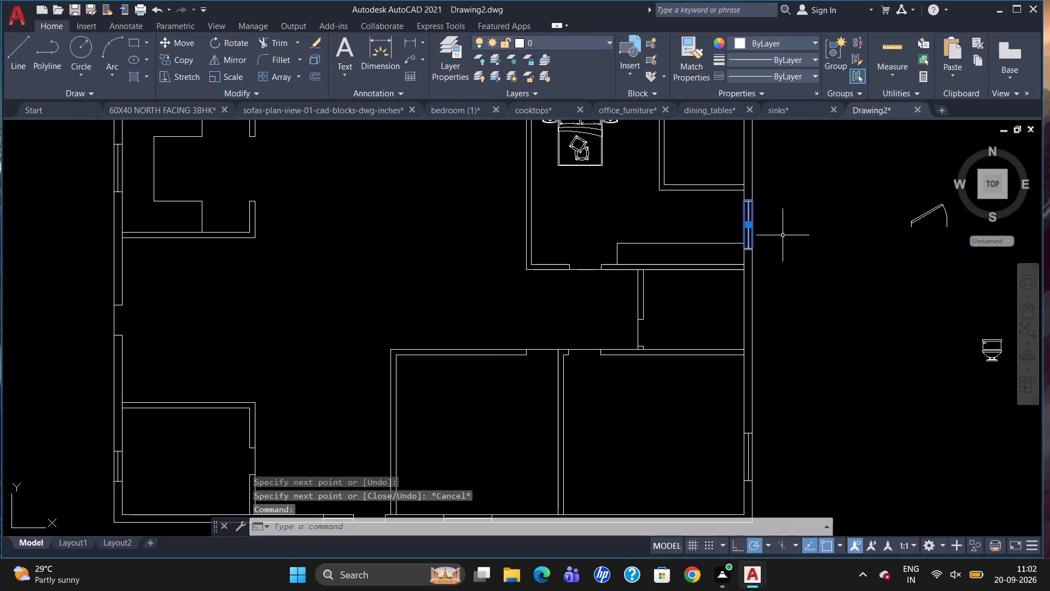
pyautogui.press('Delete')
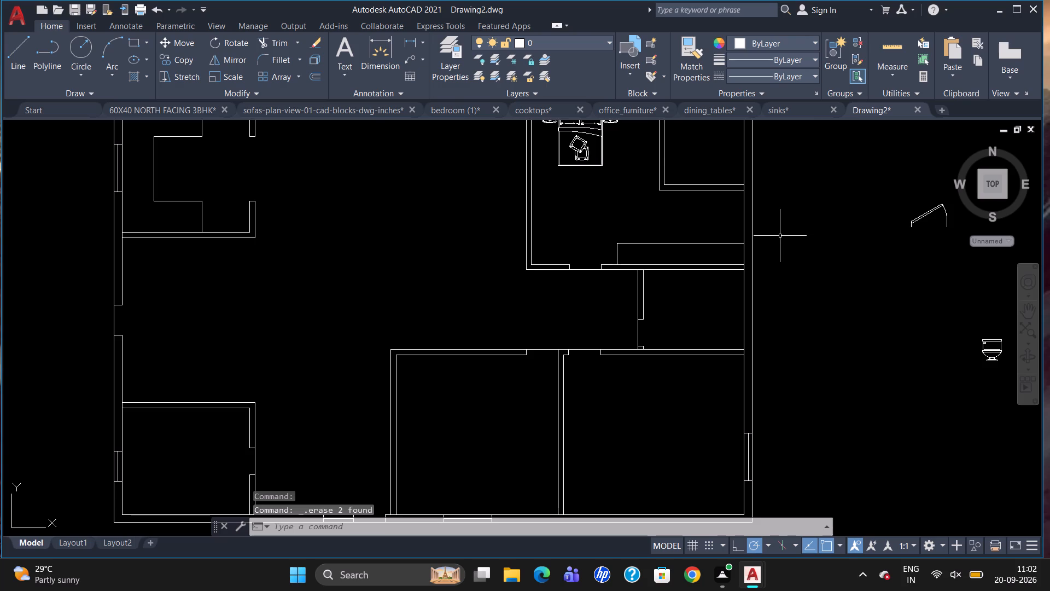
# Scale the bed group up freehand by a factor of about 1.44 from a base point near its pillows.
pyautogui.scroll(-1, 778, 242)
pyautogui.scroll(1, 719, 130)
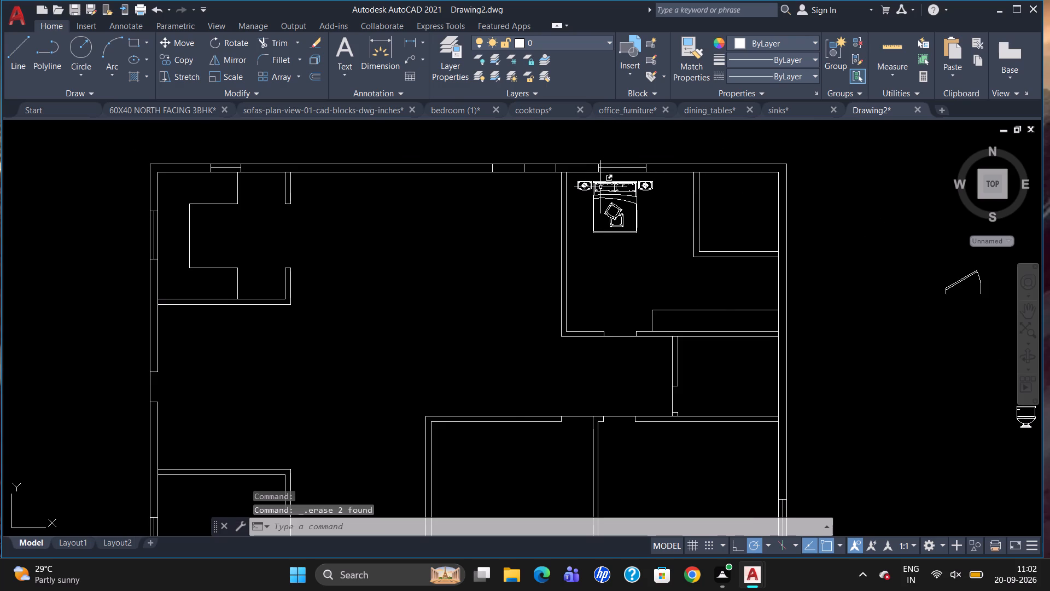
pyautogui.click(603, 186)
pyautogui.press('s')
pyautogui.press('c')
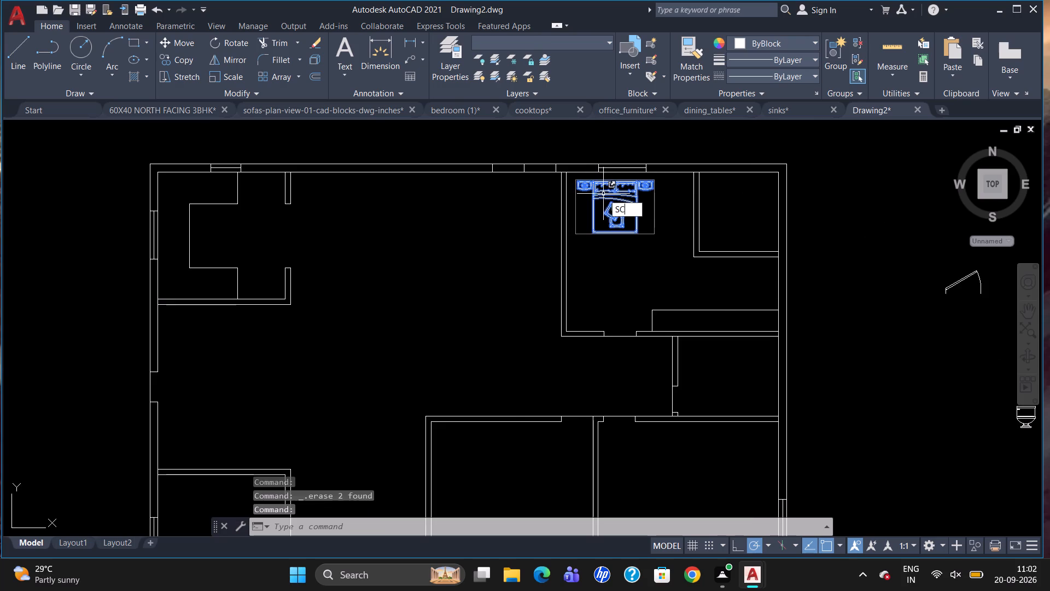
pyautogui.press('Return')
pyautogui.click(602, 190)
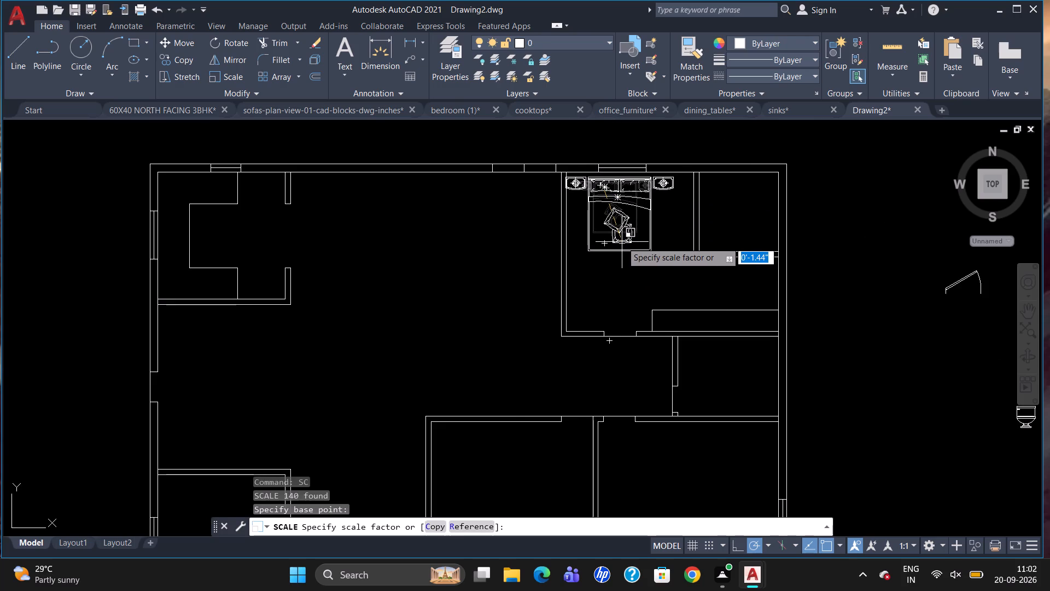
pyautogui.click(622, 242)
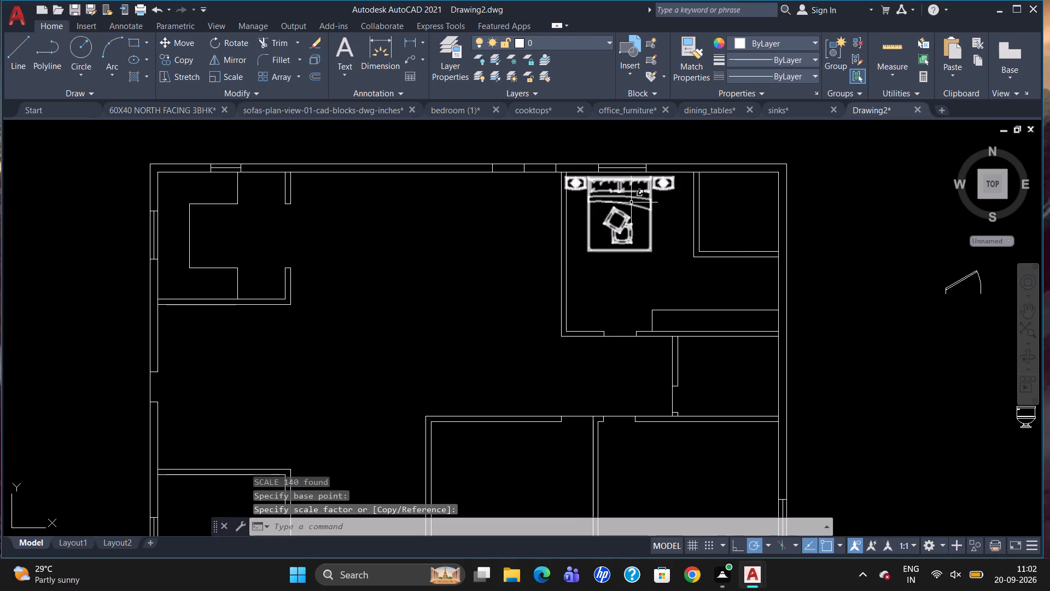
# Scale the bed group down slightly from a base point near its headboard so the nightstands clear the room's left partition.
pyautogui.scroll(-1, 645, 210)
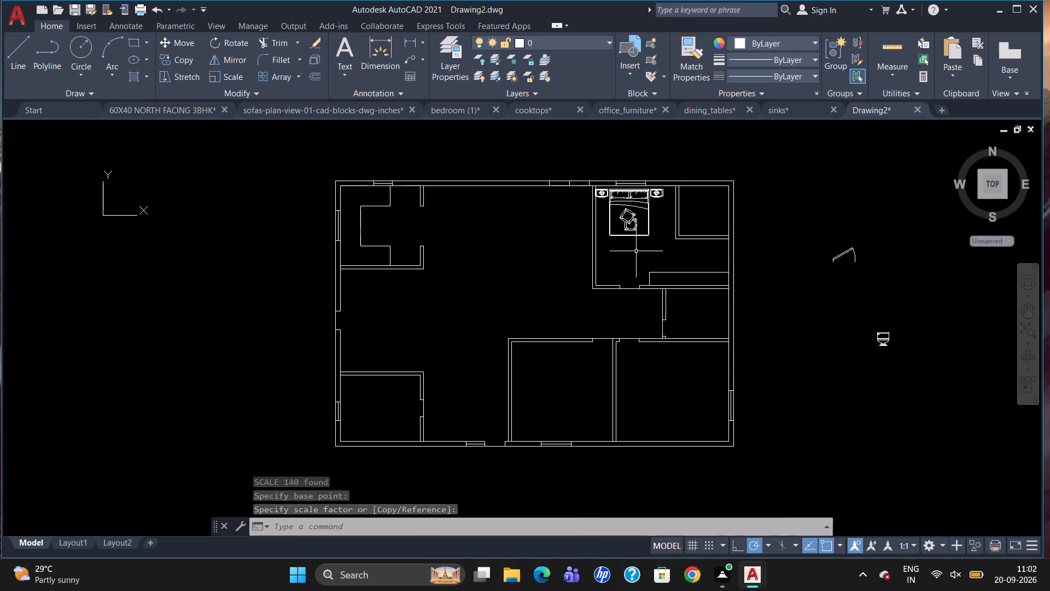
pyautogui.scroll(2, 651, 180)
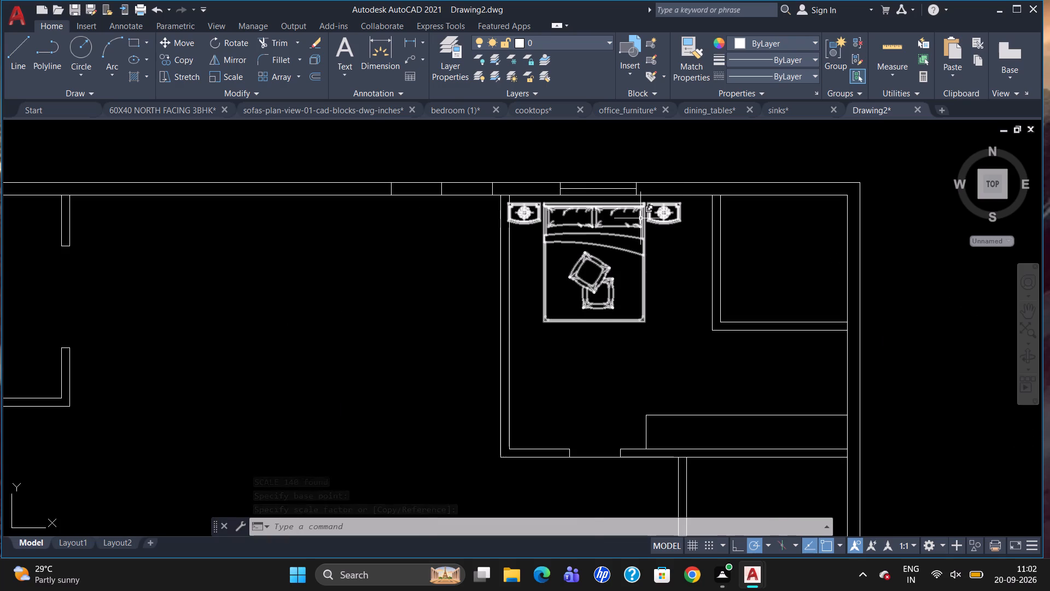
pyautogui.click(640, 218)
pyautogui.write('SC')
pyautogui.press('Return')
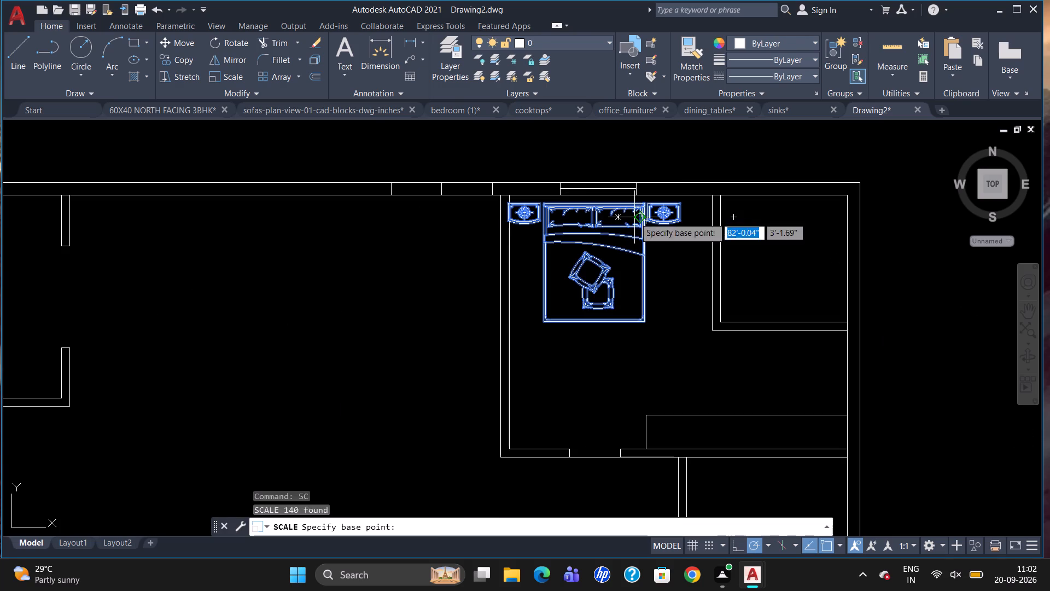
pyautogui.click(634, 217)
pyautogui.moveTo(662, 152); pyautogui.dragTo(662, 161)
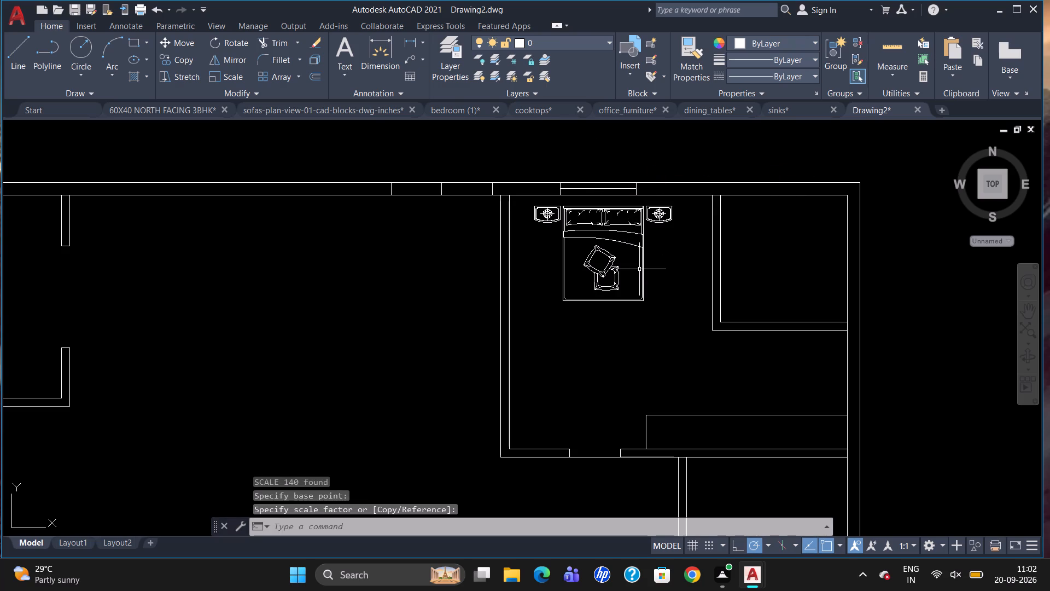
pyautogui.scroll(-1, 639, 270)
pyautogui.scroll(1, 790, 258)
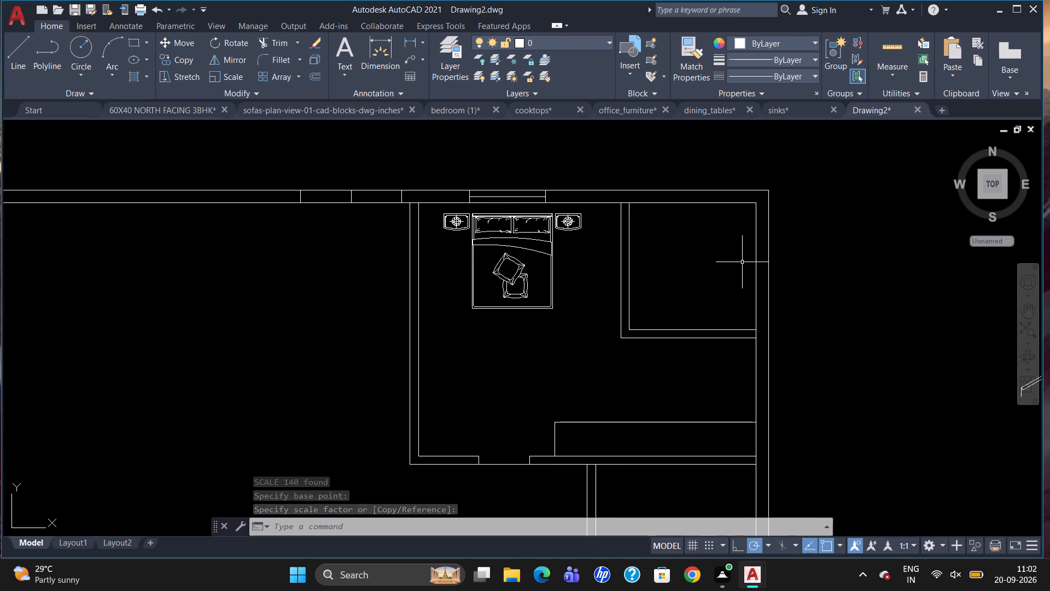
# Draw a line across the left partition of the small upper-right corner room, 4" below the upper outer wall's inner face.
pyautogui.scroll(-1, 742, 262)
pyautogui.press('k')
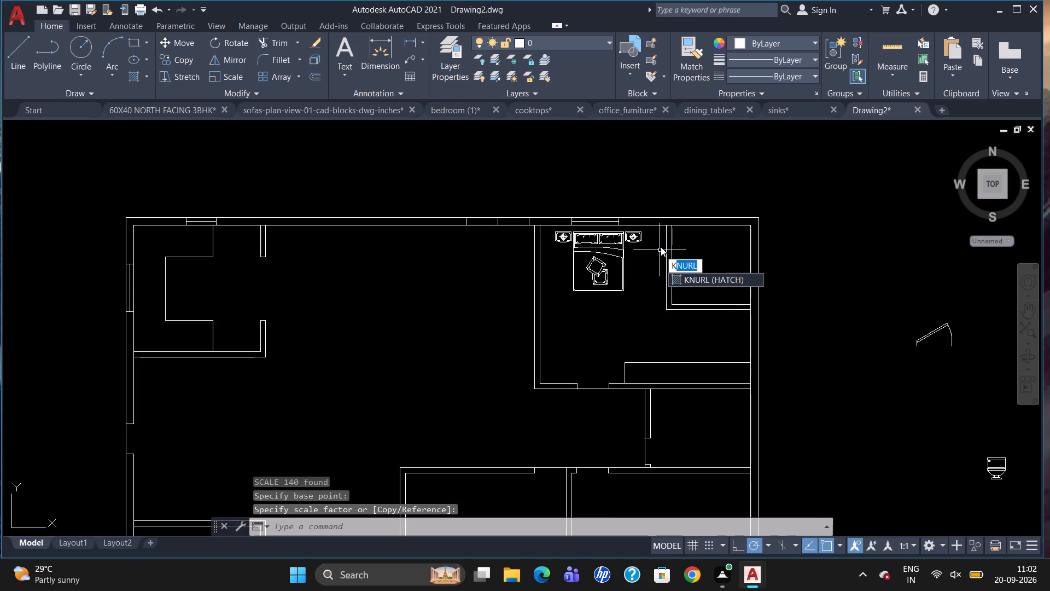
pyautogui.press('BackSpace')
pyautogui.press('BackSpace')
pyautogui.press('l')
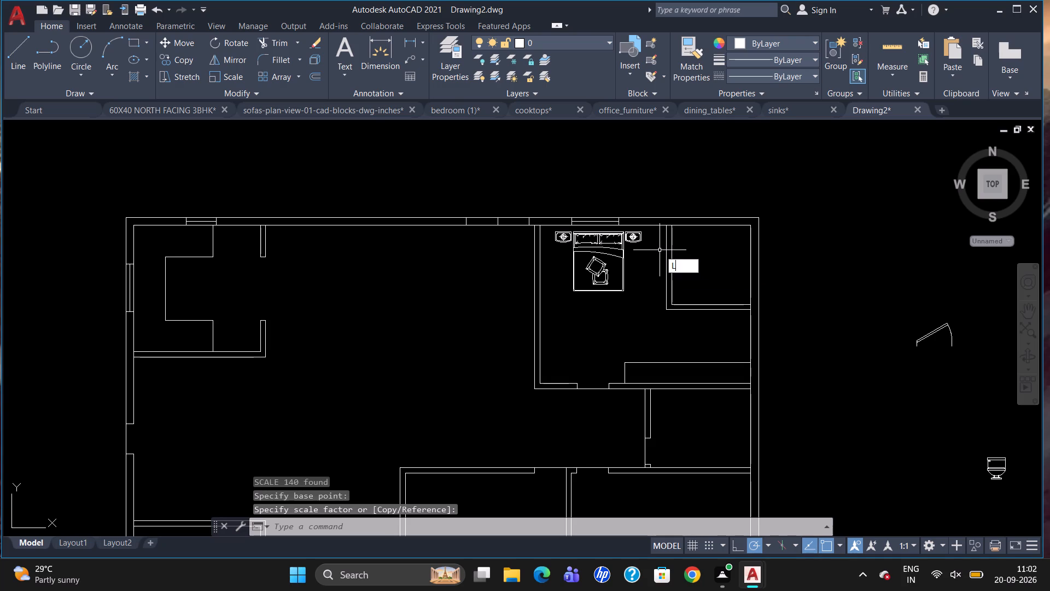
pyautogui.press('Return')
pyautogui.write('TK')
pyautogui.press('Return')
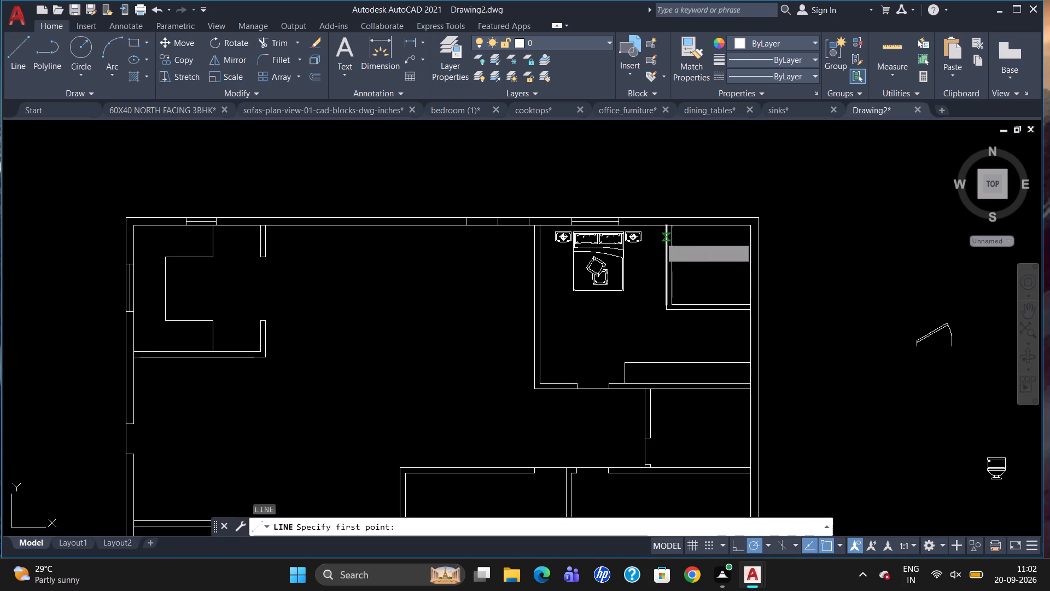
pyautogui.moveTo(674, 223); pyautogui.dragTo(676, 229)
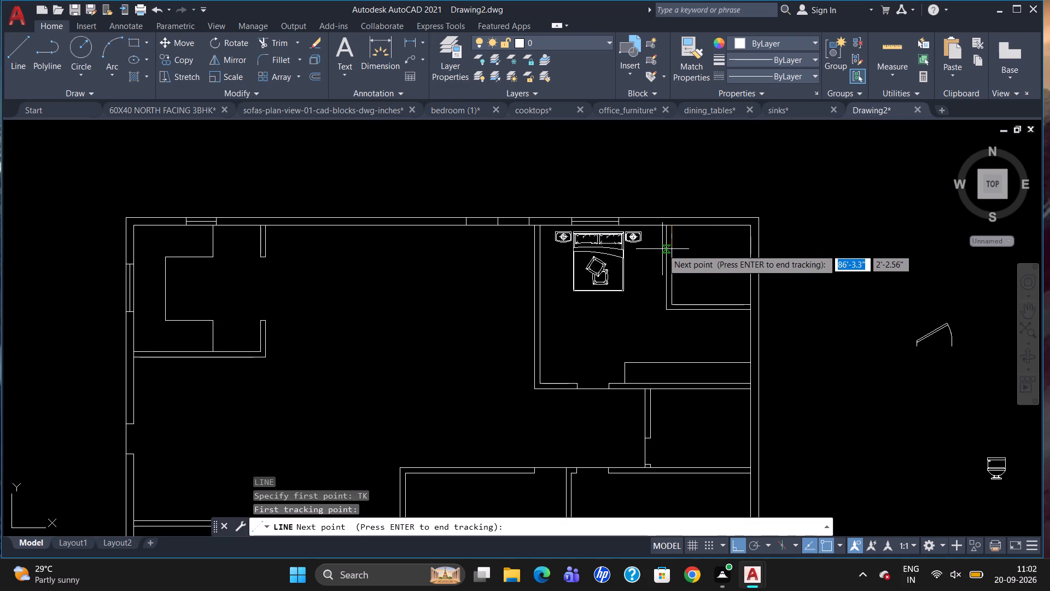
pyautogui.press('4')
pyautogui.press('Return')
pyautogui.press('Return')
pyautogui.scroll(3, 661, 240)
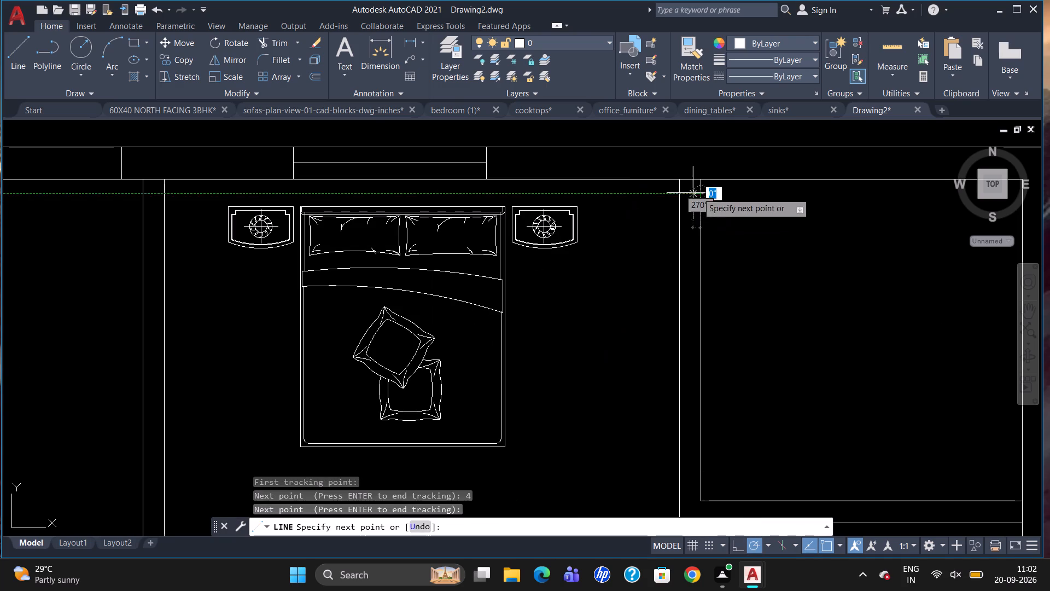
pyautogui.click(680, 195)
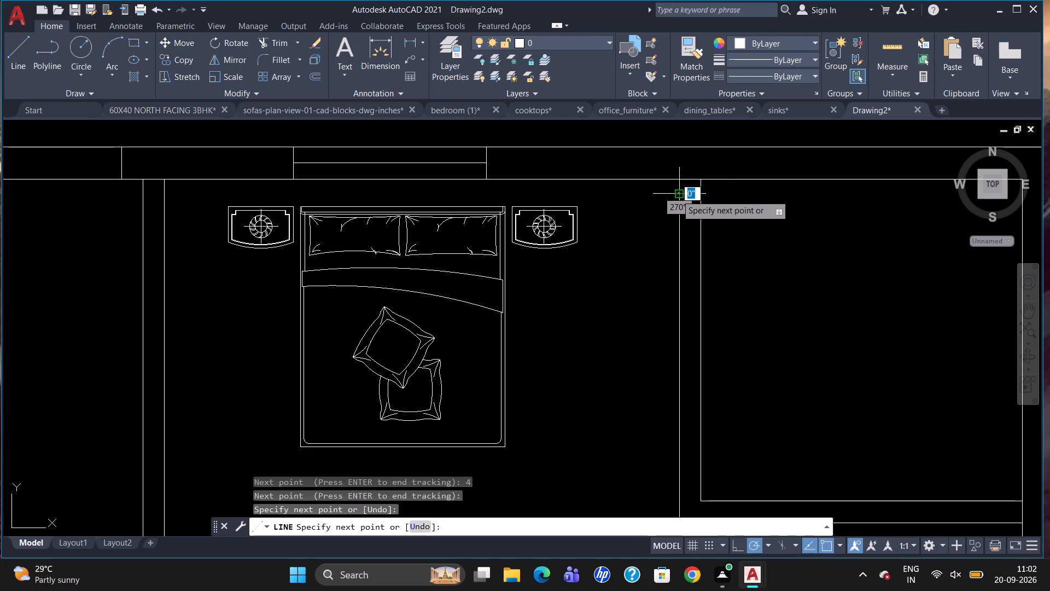
pyautogui.press('Escape')
# Offset the short line across the corner room's left partition downward by 2'6".
pyautogui.press('o')
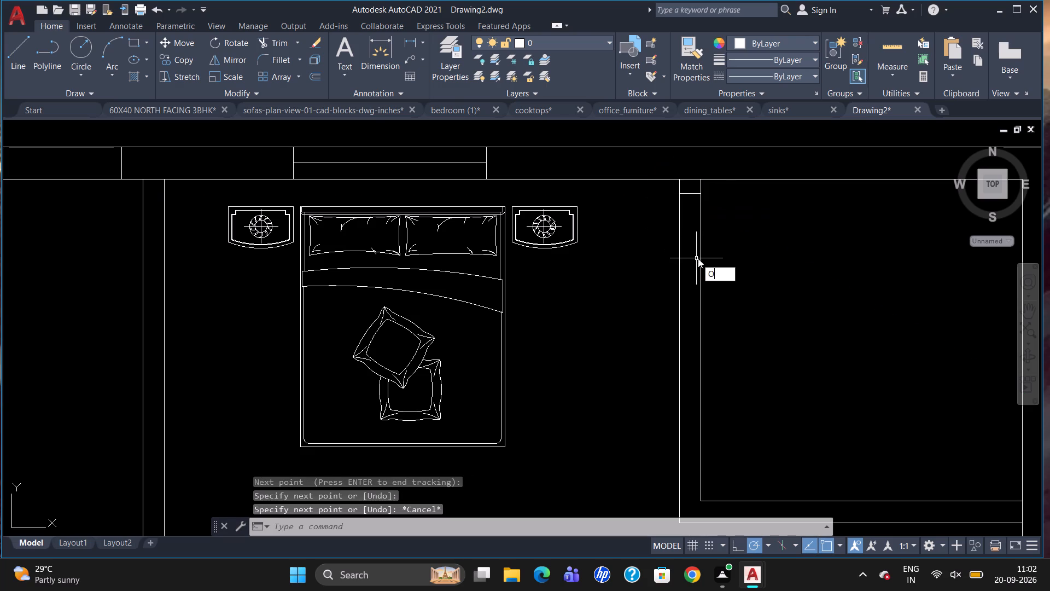
pyautogui.press('Return')
pyautogui.write("2'6")
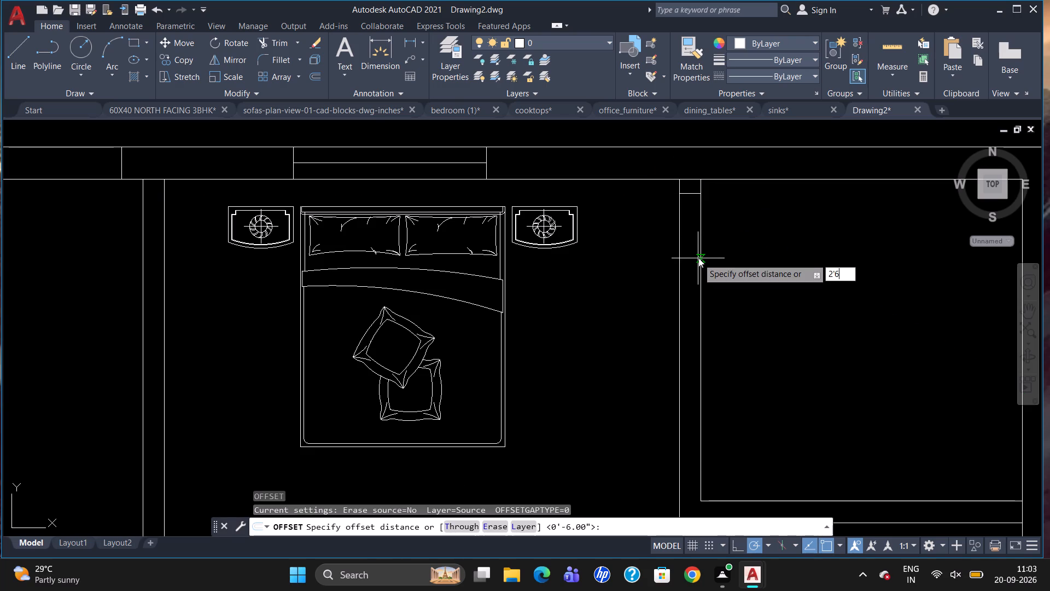
pyautogui.hotkey('shift', '"')
pyautogui.press('Return')
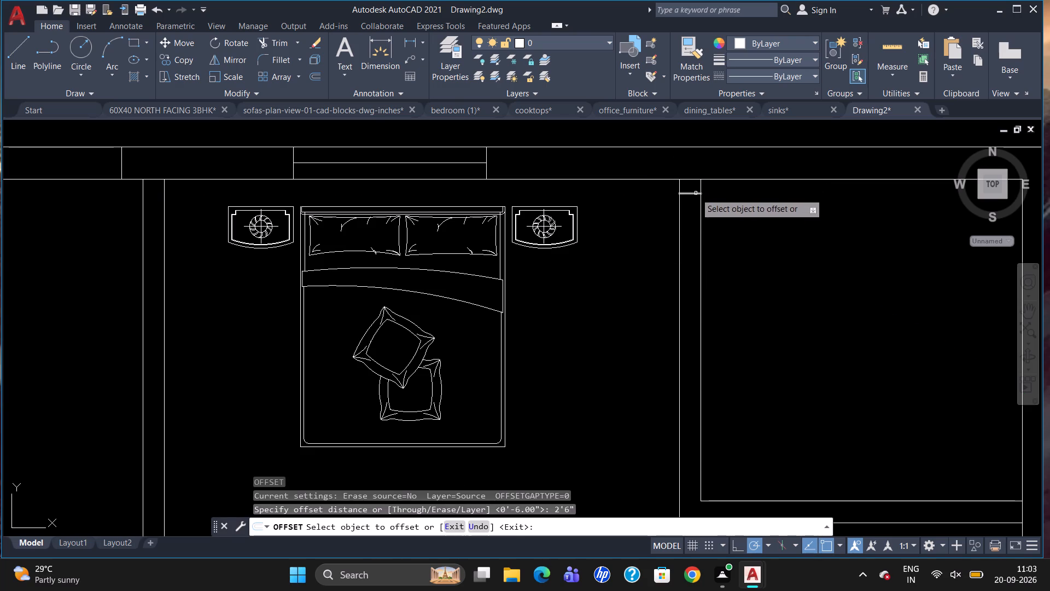
pyautogui.moveTo(696, 193); pyautogui.dragTo(696, 216)
pyautogui.click(693, 291)
pyautogui.press('Escape')
# Trim the corner room's left partition between the two short lines for a door opening and trim the wall line across the partition's top.
pyautogui.press('t')
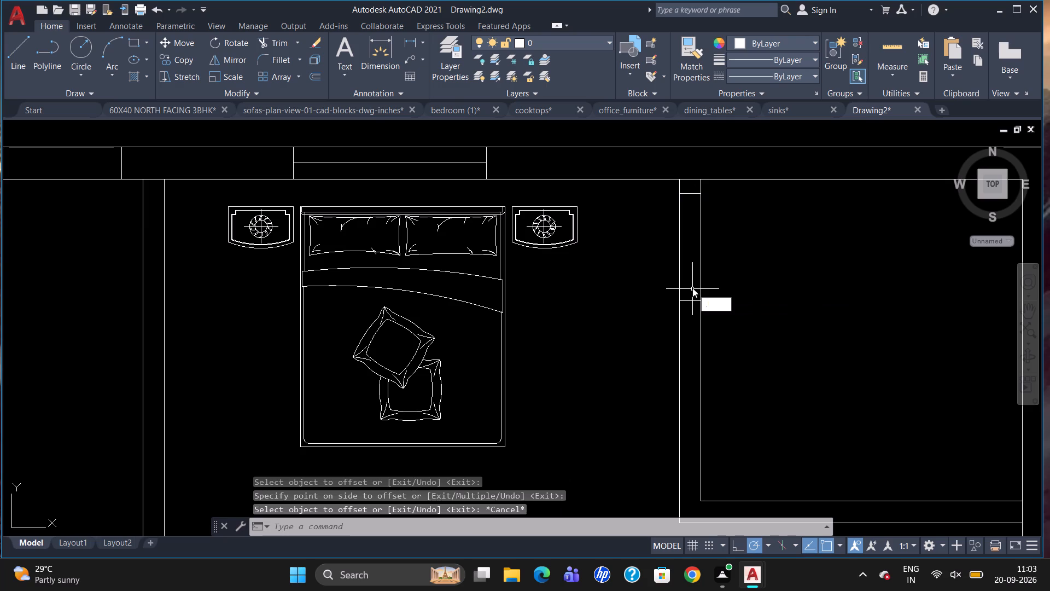
pyautogui.press('r')
pyautogui.press('Return')
pyautogui.press('Return')
pyautogui.click(699, 262)
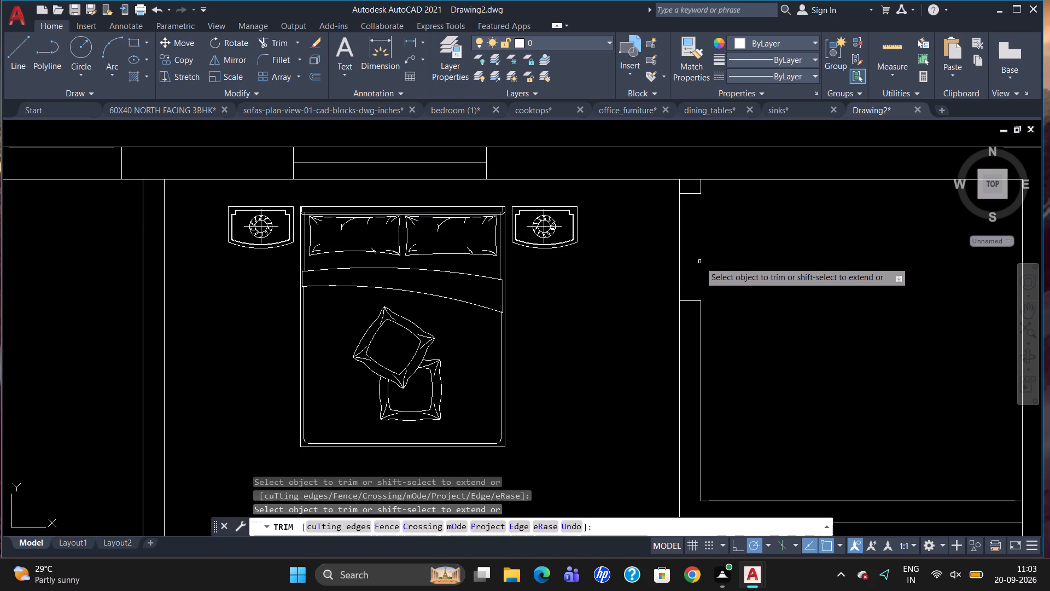
pyautogui.click(692, 181)
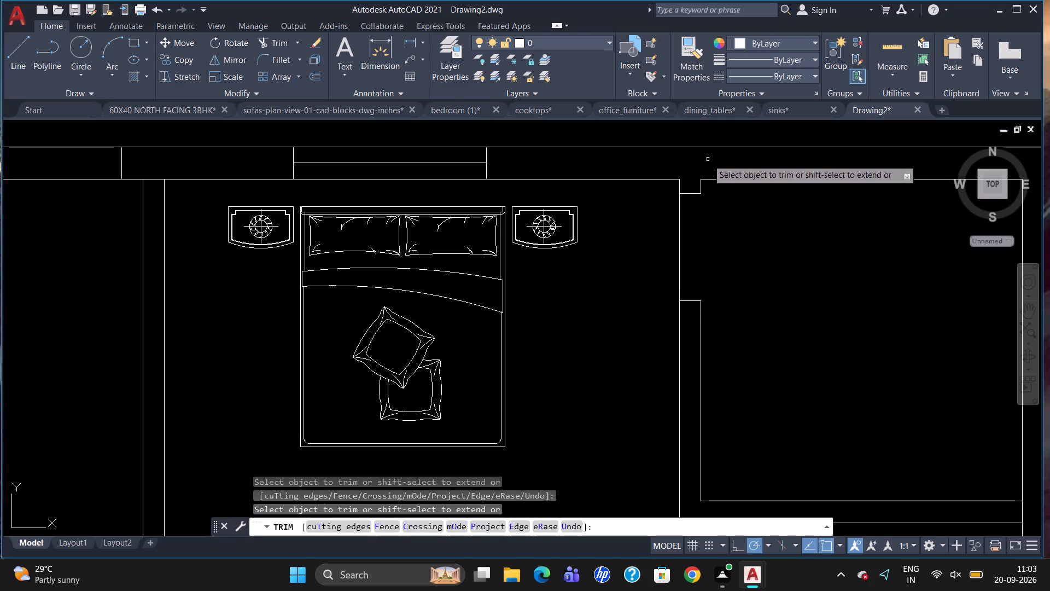
pyautogui.press('Escape')
# Look over the whole floor plan, including its lower-right corner and outer walls.
pyautogui.scroll(-3, 707, 189)
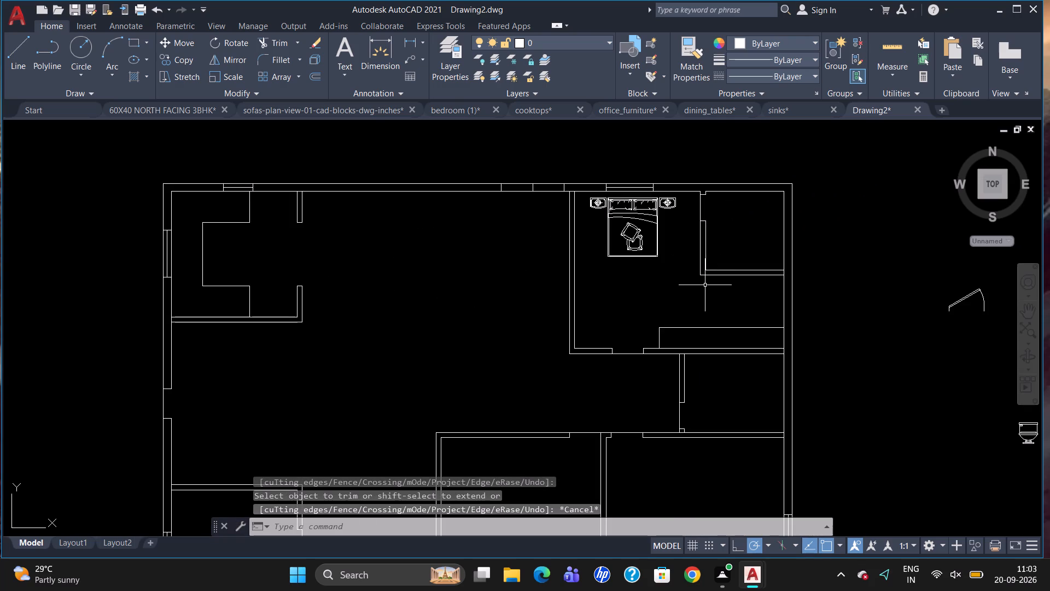
pyautogui.scroll(-1, 732, 253)
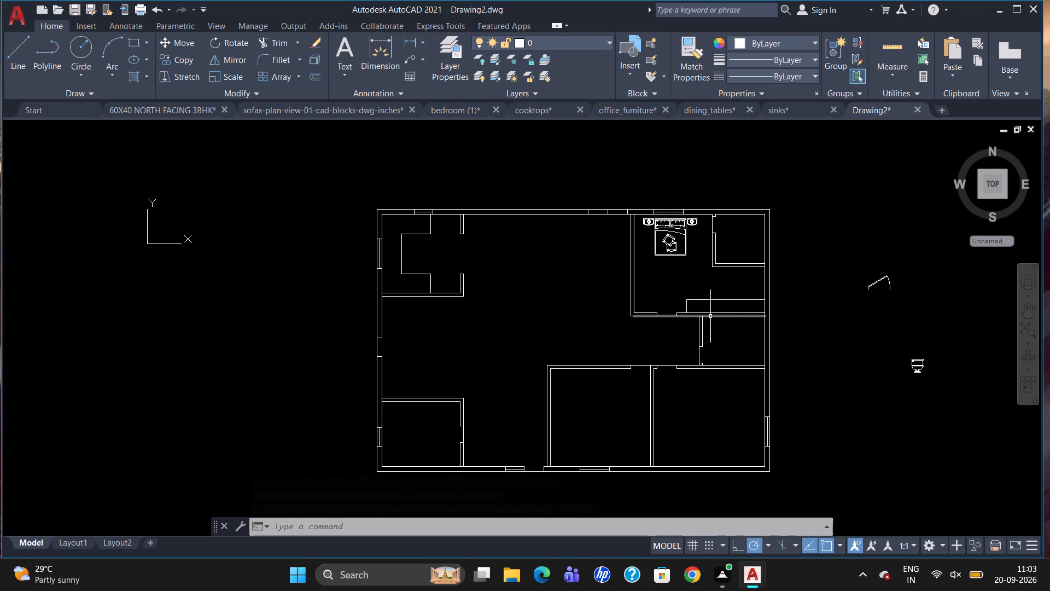
pyautogui.scroll(-1, 711, 317)
pyautogui.scroll(1, 717, 380)
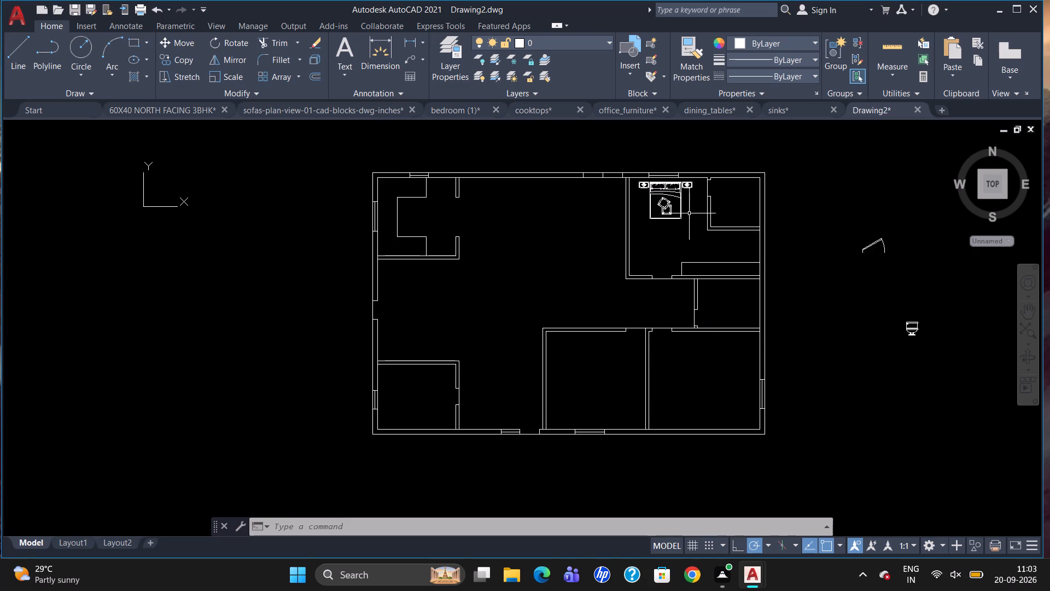
pyautogui.scroll(-1, 689, 217)
pyautogui.scroll(1, 714, 361)
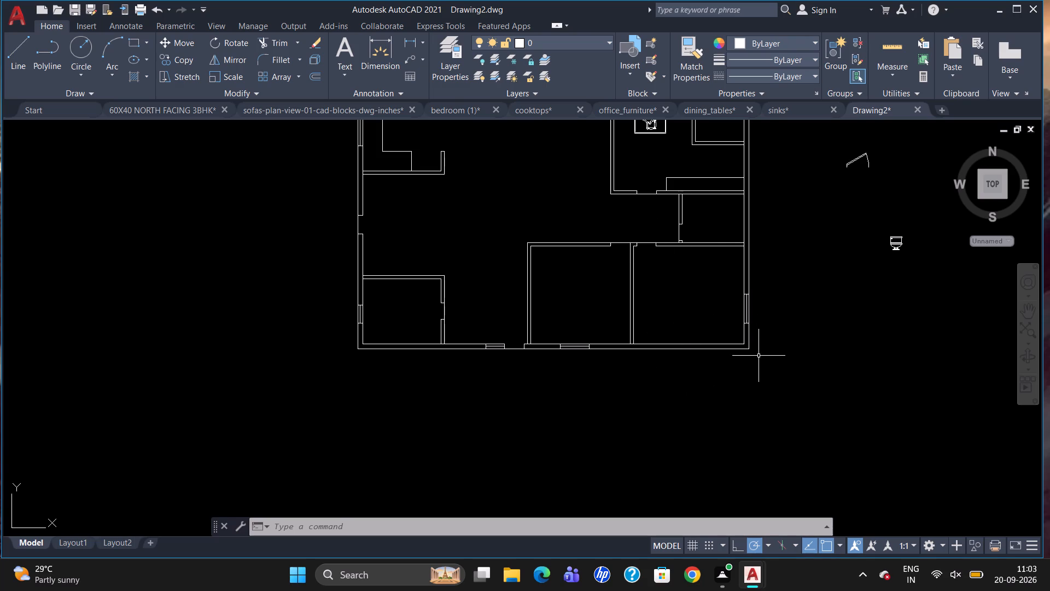
pyautogui.scroll(-1, 759, 363)
pyautogui.scroll(1, 757, 360)
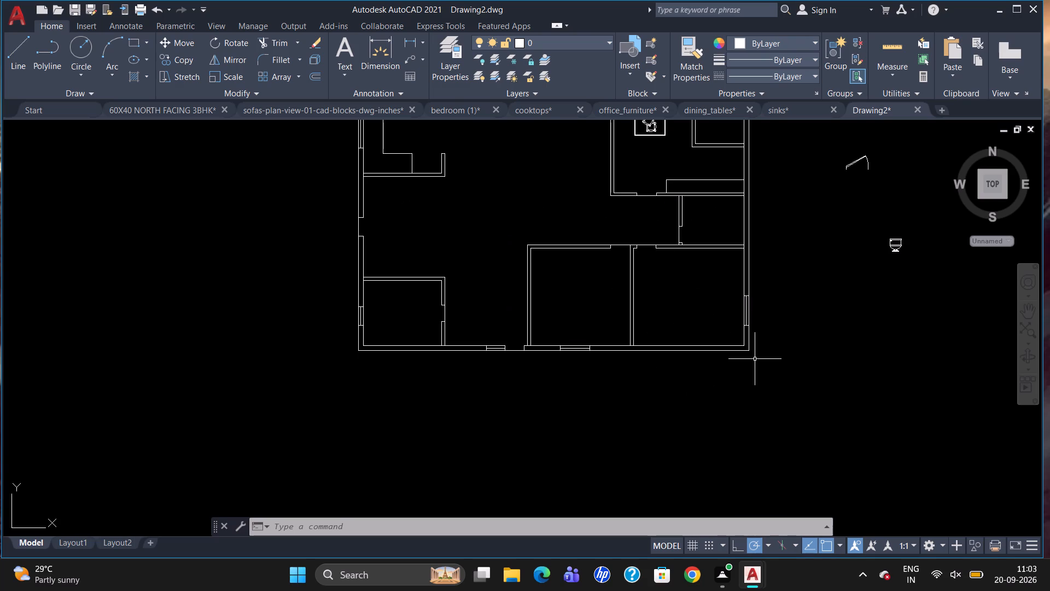
pyautogui.scroll(-1, 706, 352)
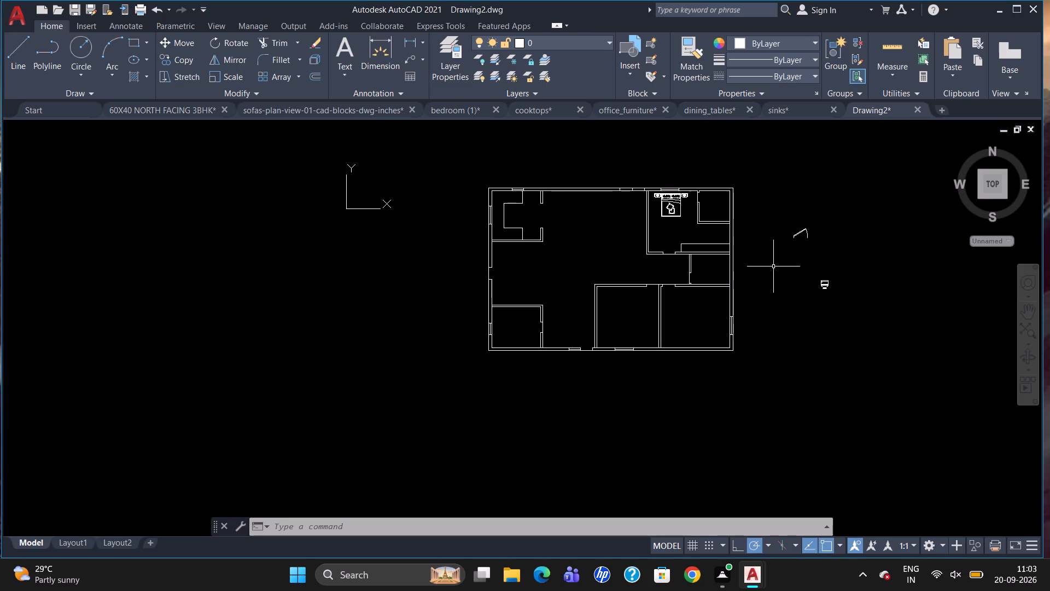
# Draw a 9" wide by 18" high rectangle outside the plan, just beyond the right outer wall.
pyautogui.scroll(1, 773, 266)
pyautogui.write('REC')
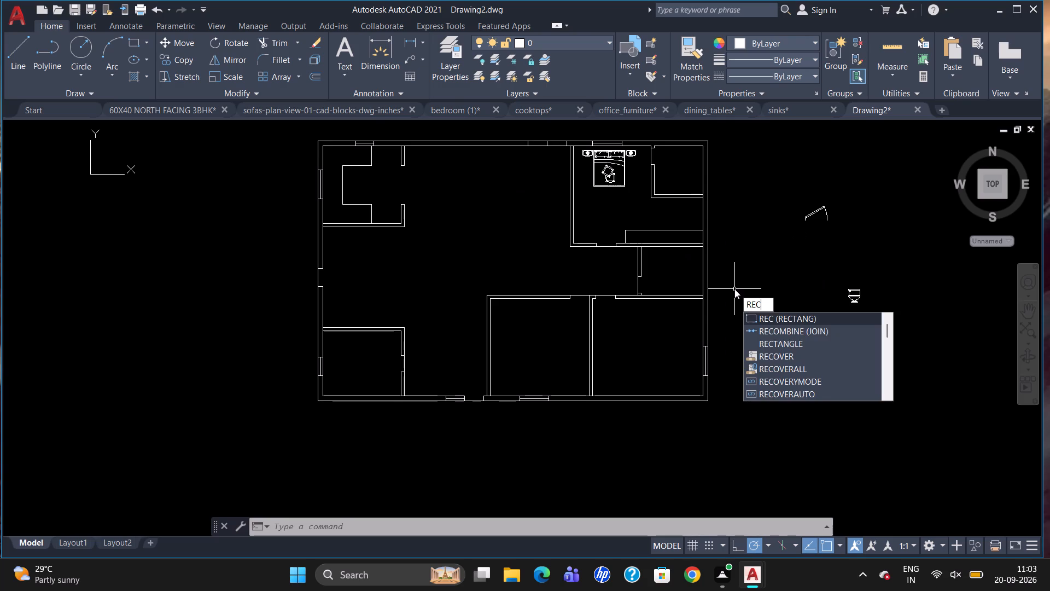
pyautogui.press('Return')
pyautogui.moveTo(735, 289); pyautogui.dragTo(746, 294)
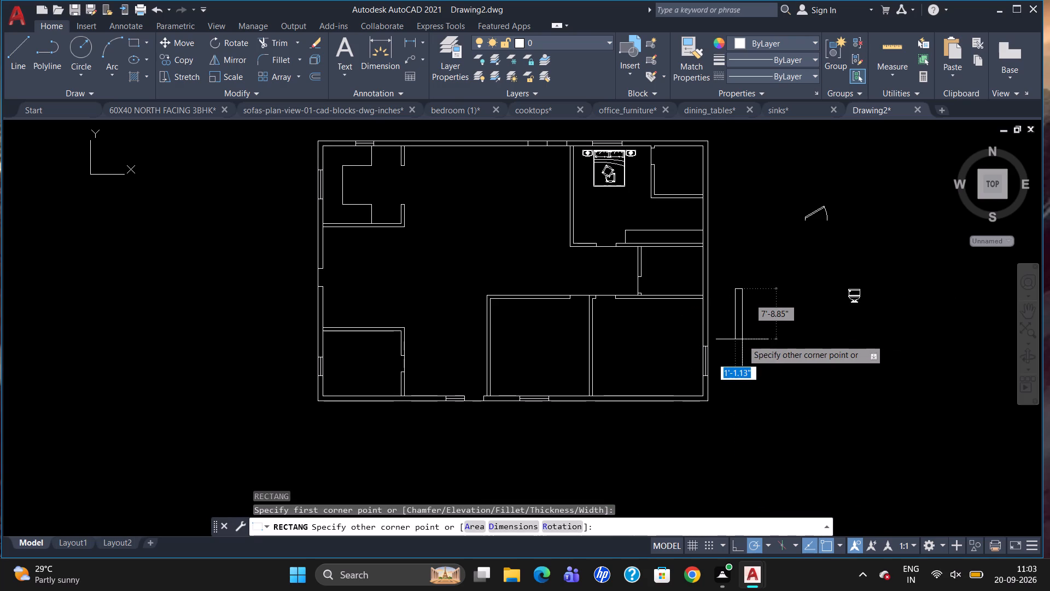
pyautogui.press('9')
pyautogui.press('Tab')
pyautogui.press('1')
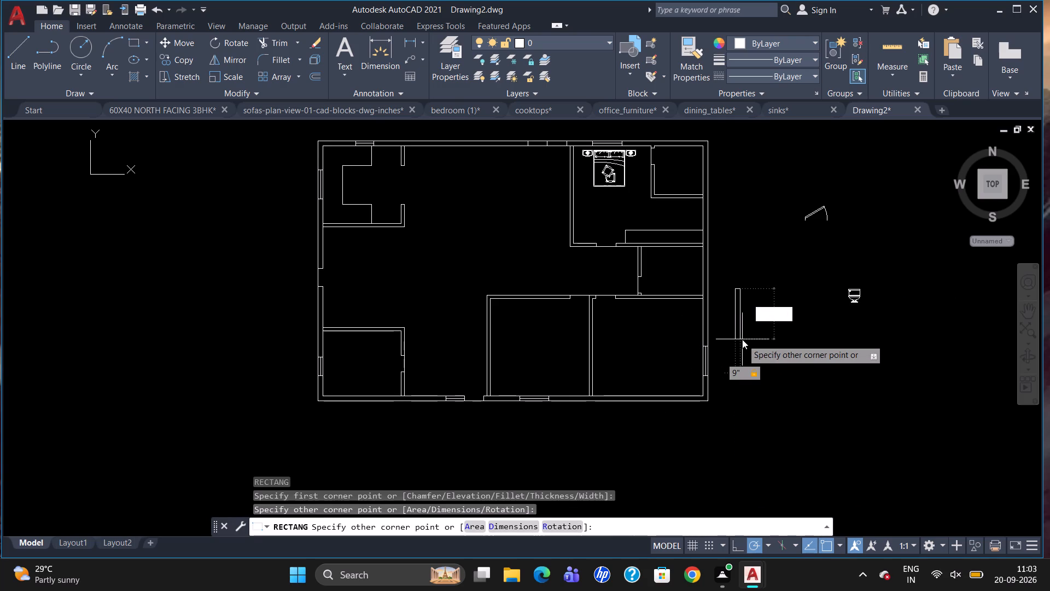
pyautogui.press('8')
pyautogui.press('Return')
# Draw a lengthwise centre line through the 9" by 18" rectangle and group the two as a window symbol.
pyautogui.press('l')
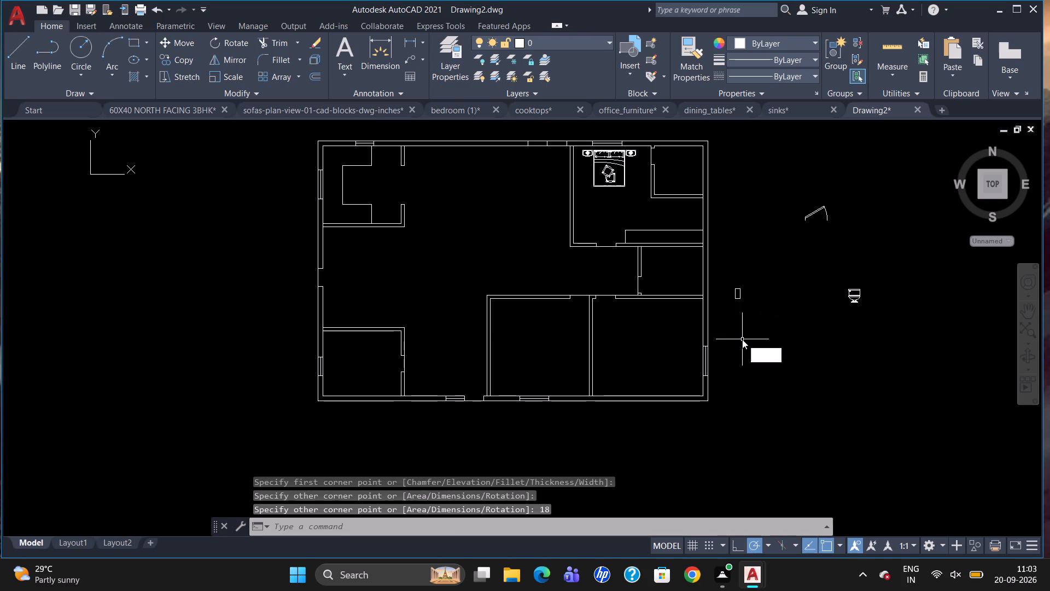
pyautogui.press('Return')
pyautogui.scroll(2, 741, 293)
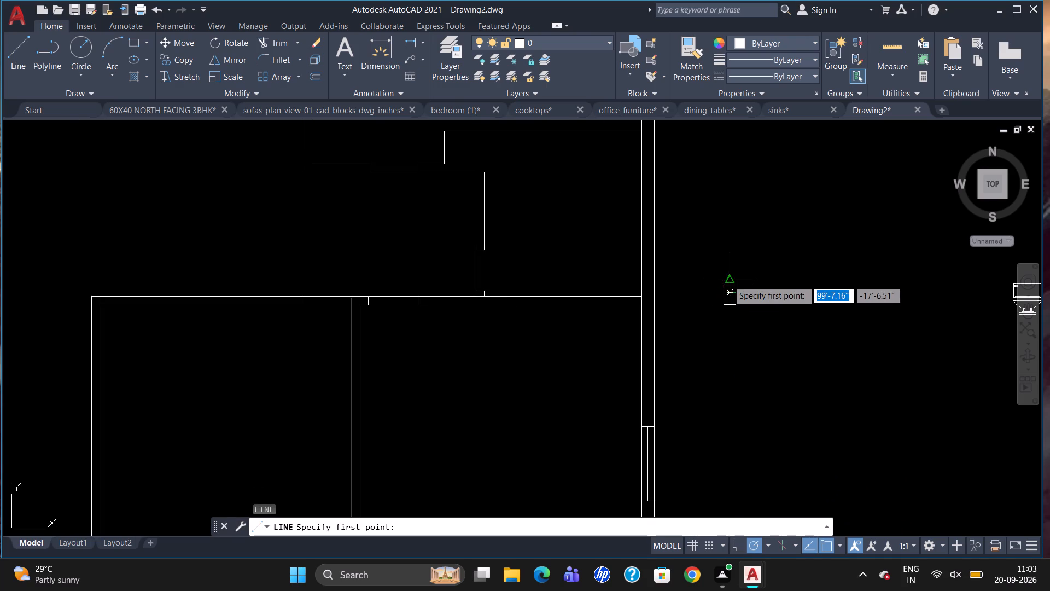
pyautogui.scroll(2, 728, 280)
pyautogui.click(728, 281)
pyautogui.click(731, 337)
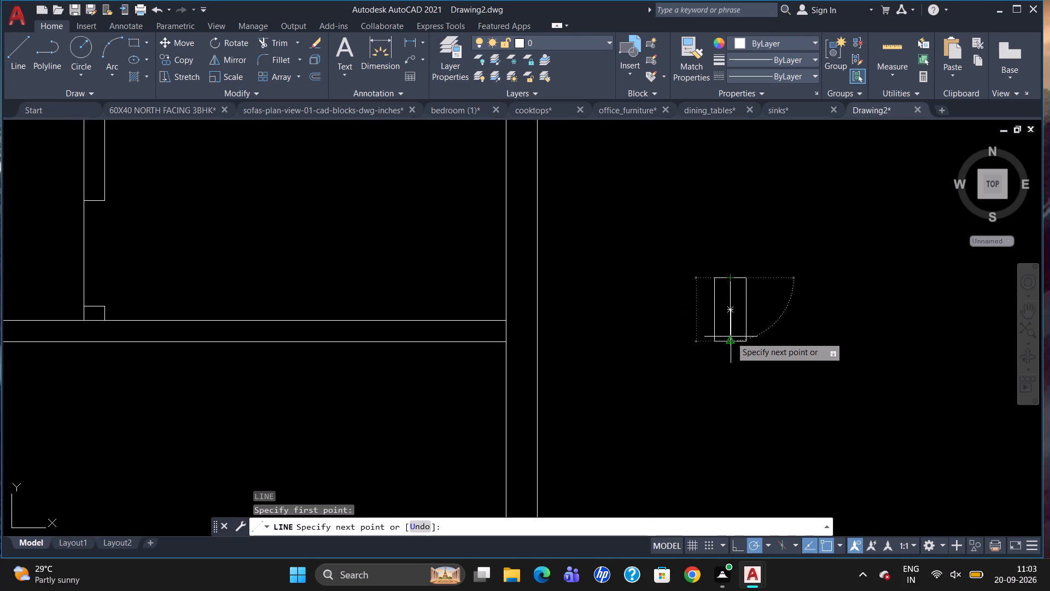
pyautogui.press('Escape')
pyautogui.moveTo(778, 337); pyautogui.dragTo(680, 315)
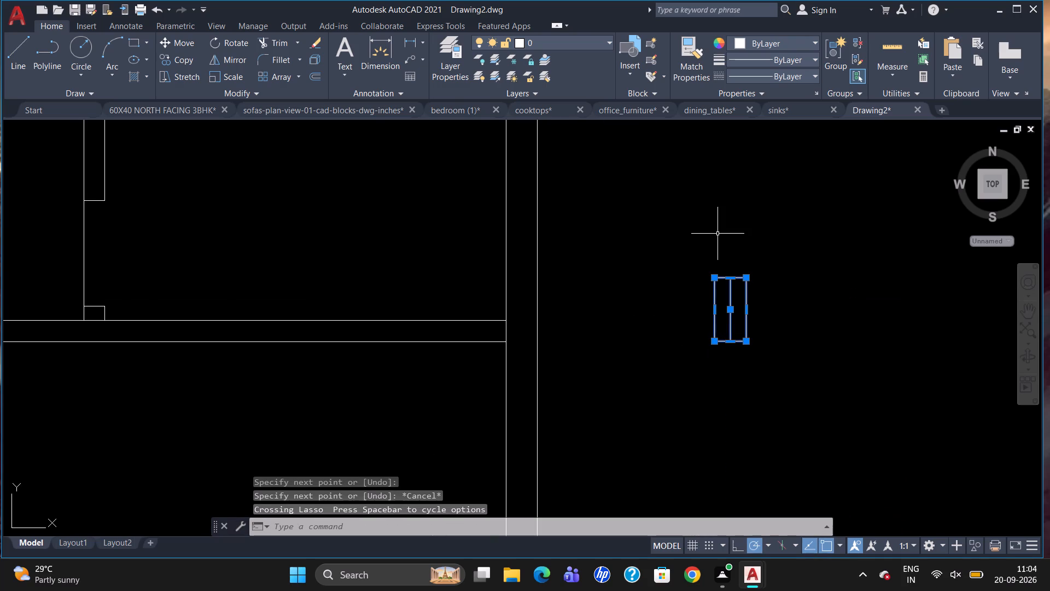
pyautogui.click(835, 48)
# Move the small window group into the right outer wall beside the small room below the bedroom, flush with both wall faces.
pyautogui.scroll(-2, 800, 236)
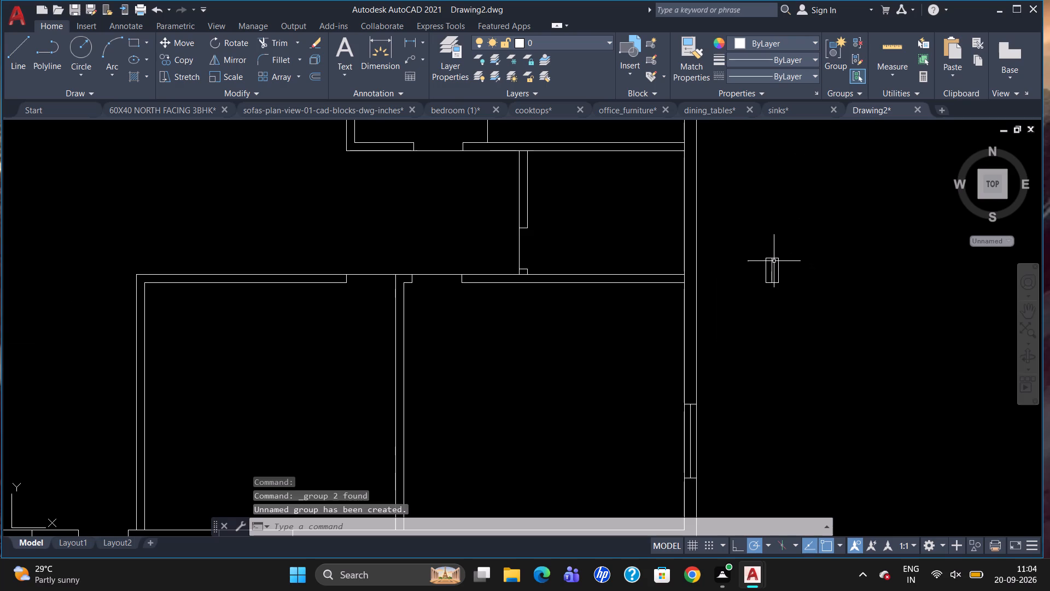
pyautogui.click(773, 261)
pyautogui.press('m')
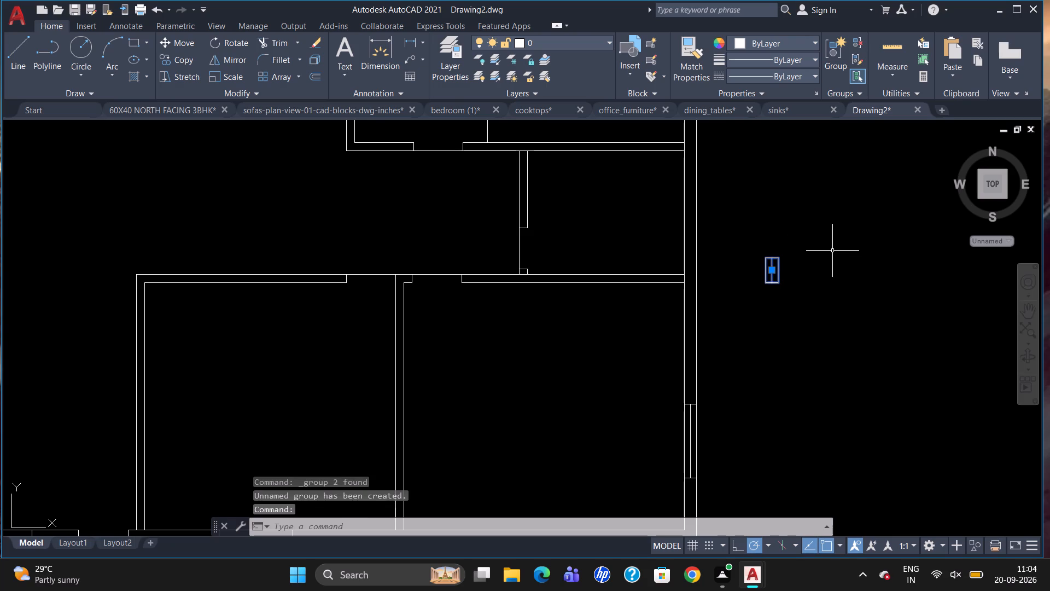
pyautogui.press('Return')
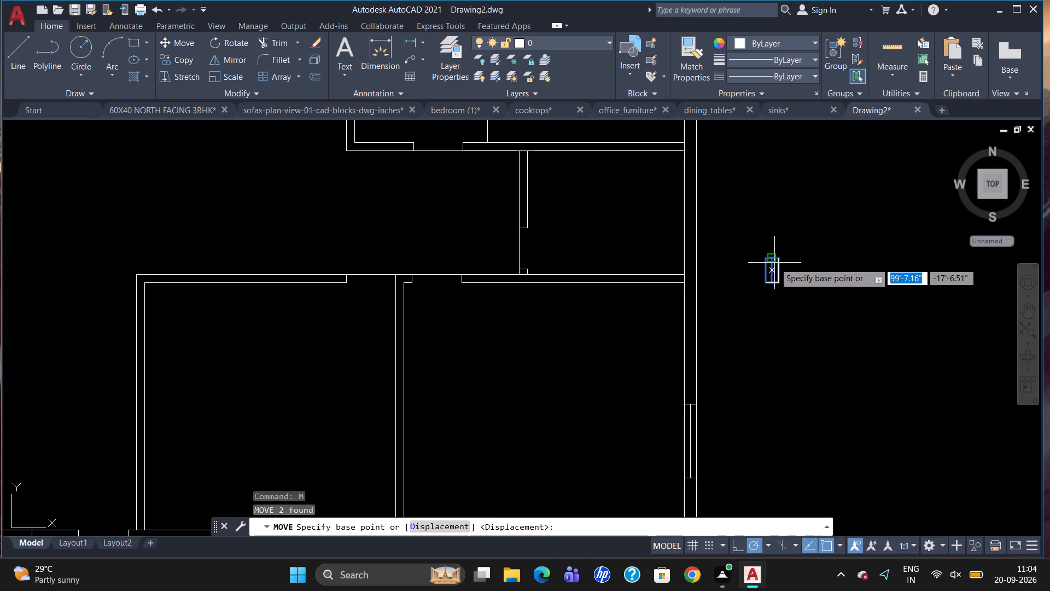
pyautogui.click(775, 262)
pyautogui.scroll(3, 700, 193)
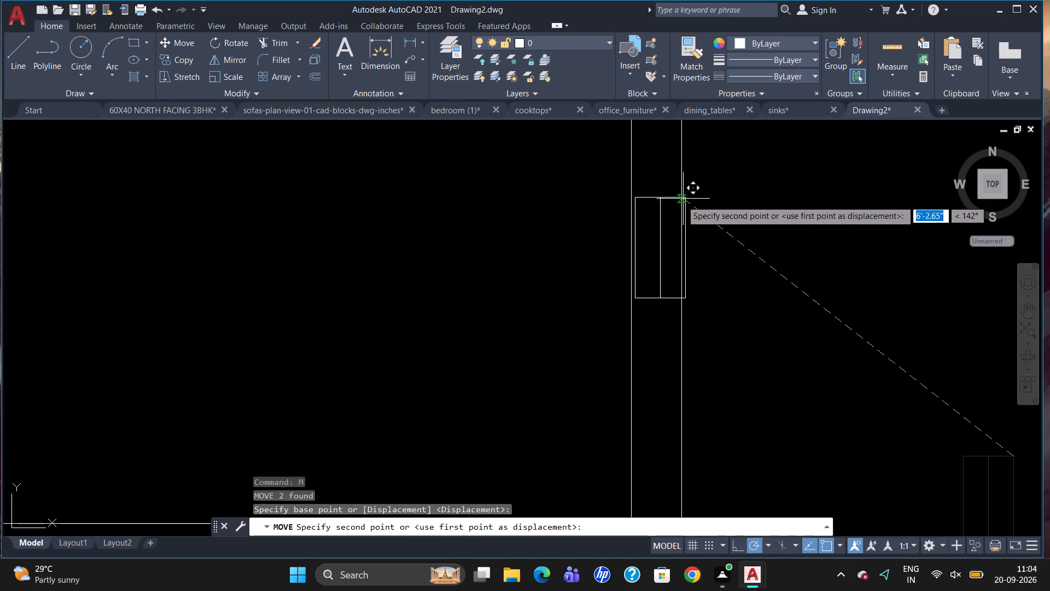
pyautogui.click(682, 208)
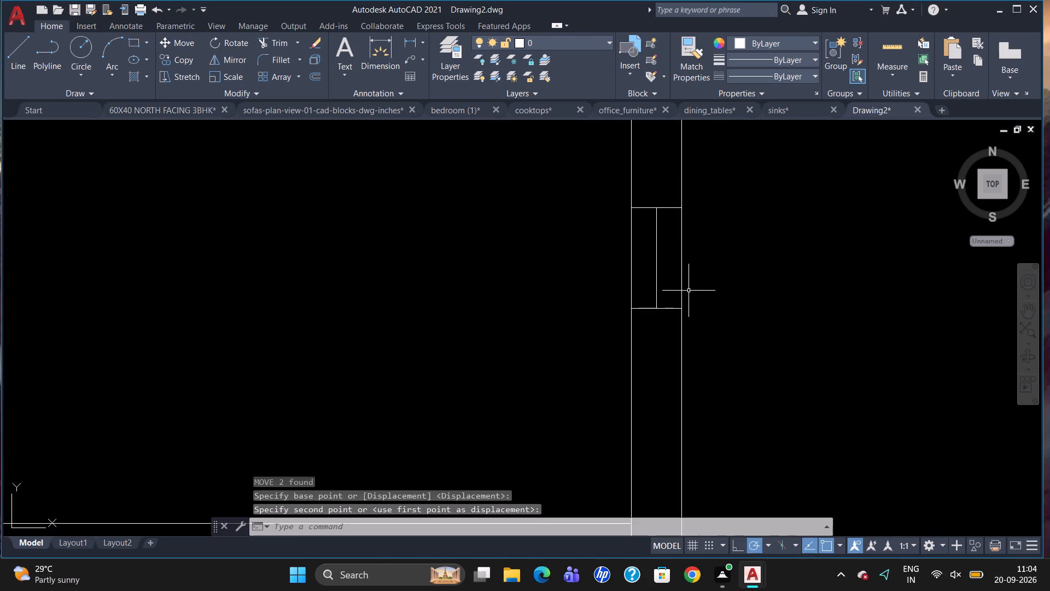
# Switch the toilet block outside the plan to the Round (Plan) view.
pyautogui.scroll(-5, 689, 296)
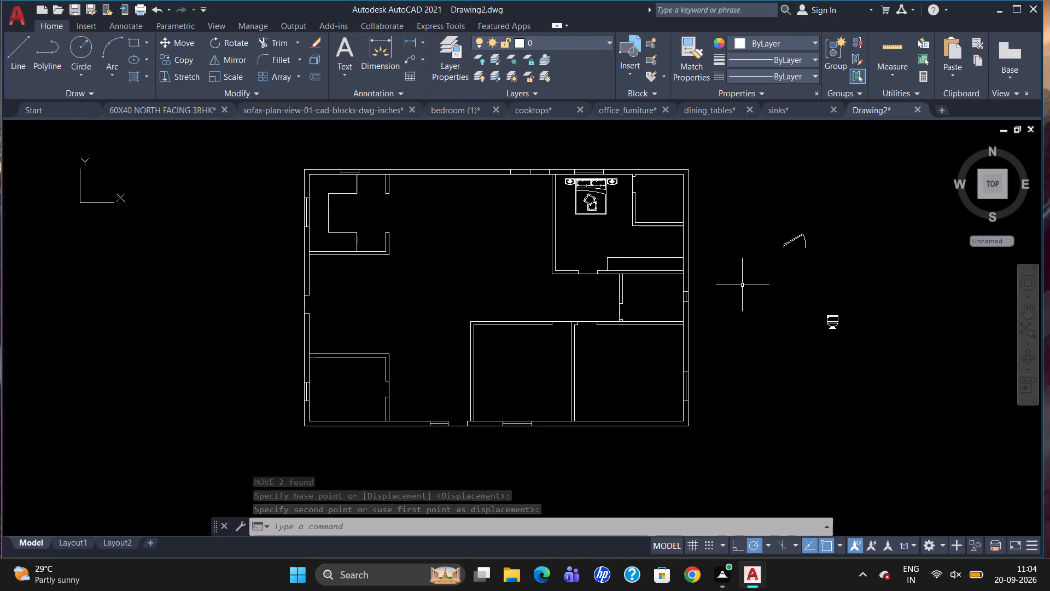
pyautogui.click(832, 324)
pyautogui.click(821, 329)
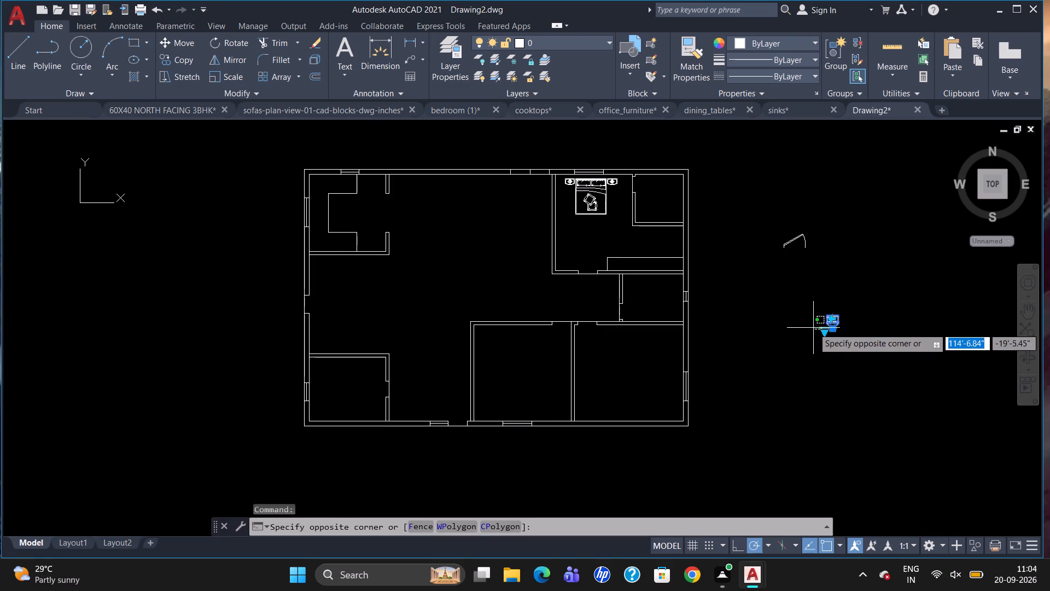
pyautogui.click(819, 328)
pyautogui.click(826, 333)
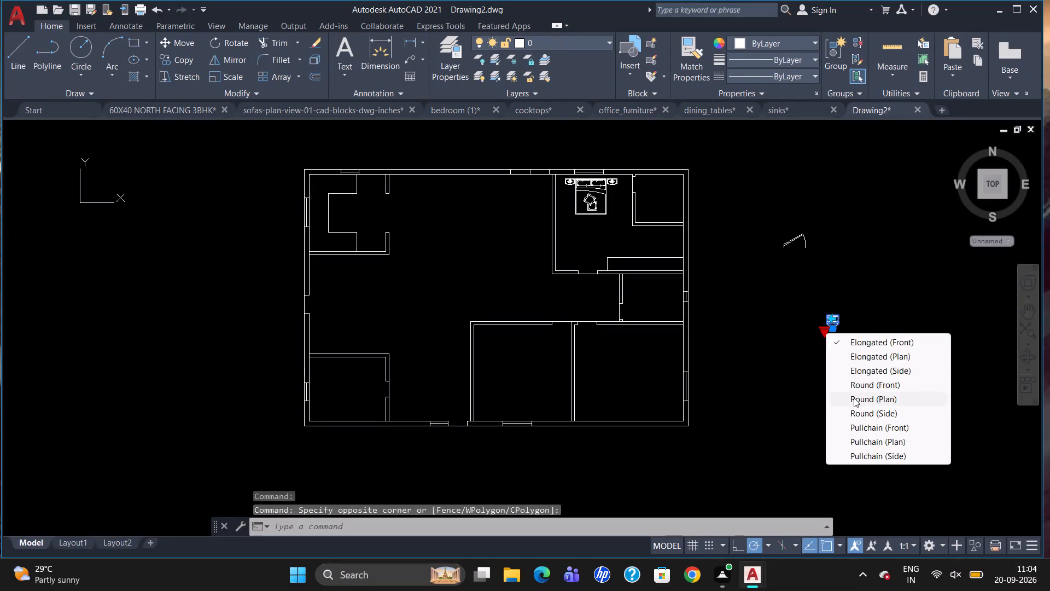
pyautogui.click(854, 398)
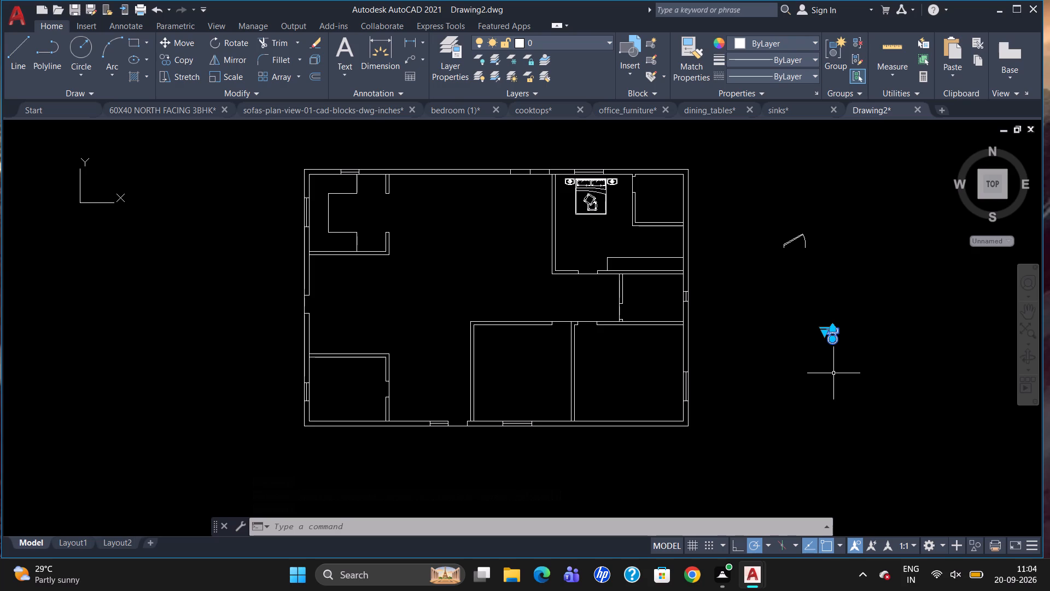
# Move the toilet block into the small room below the bedroom, with its tank against the upper wall.
pyautogui.press('m')
pyautogui.press('Return')
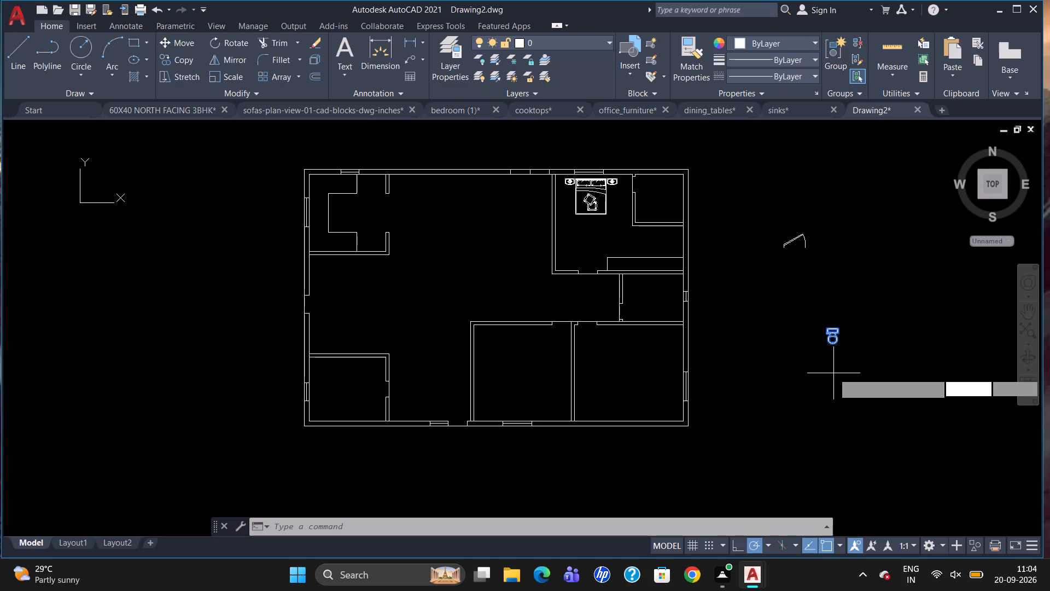
pyautogui.click(827, 344)
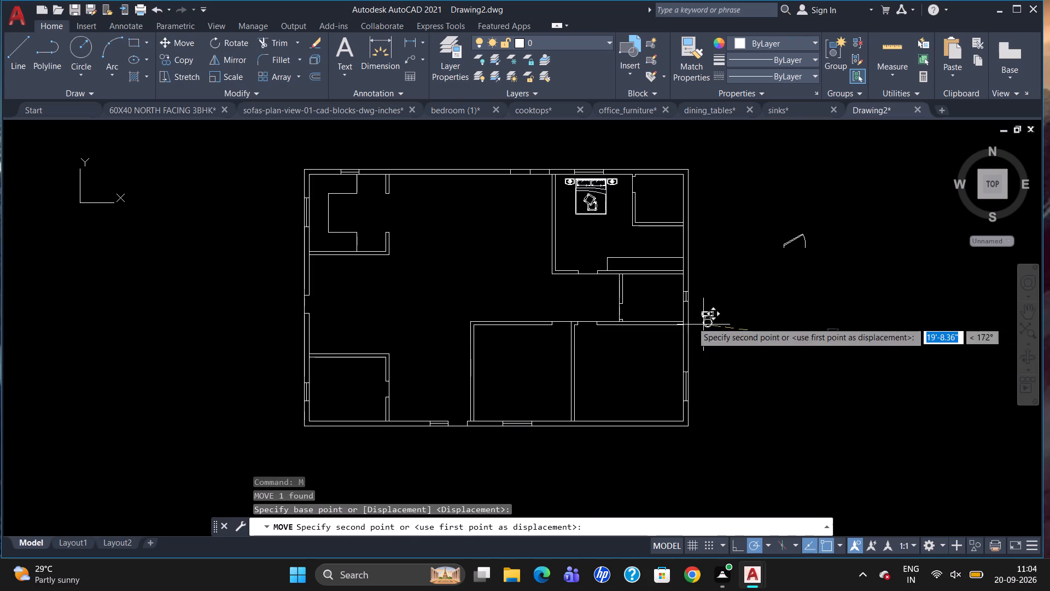
pyautogui.scroll(3, 652, 286)
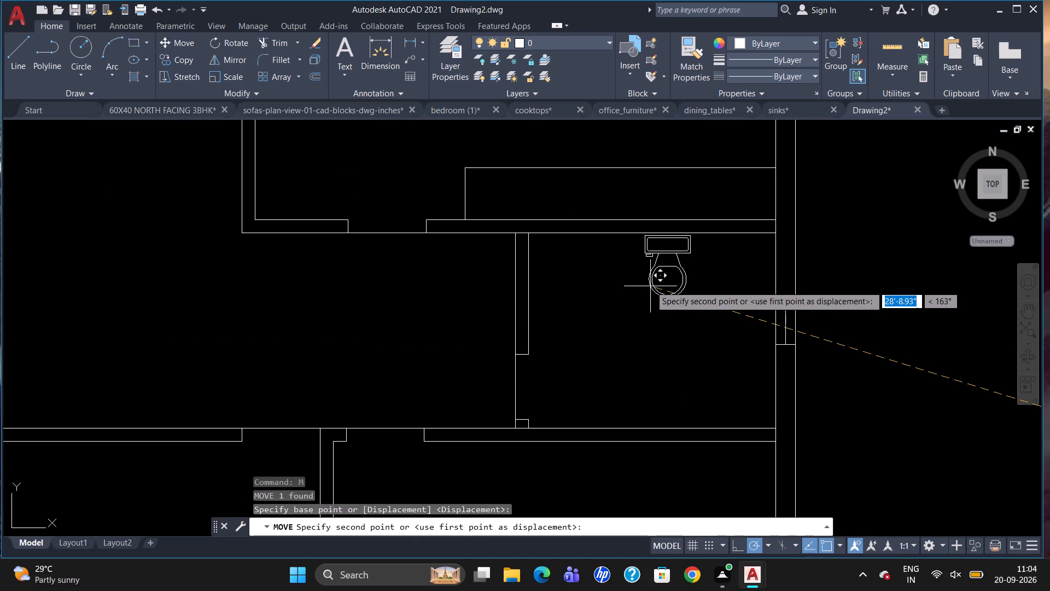
pyautogui.click(650, 285)
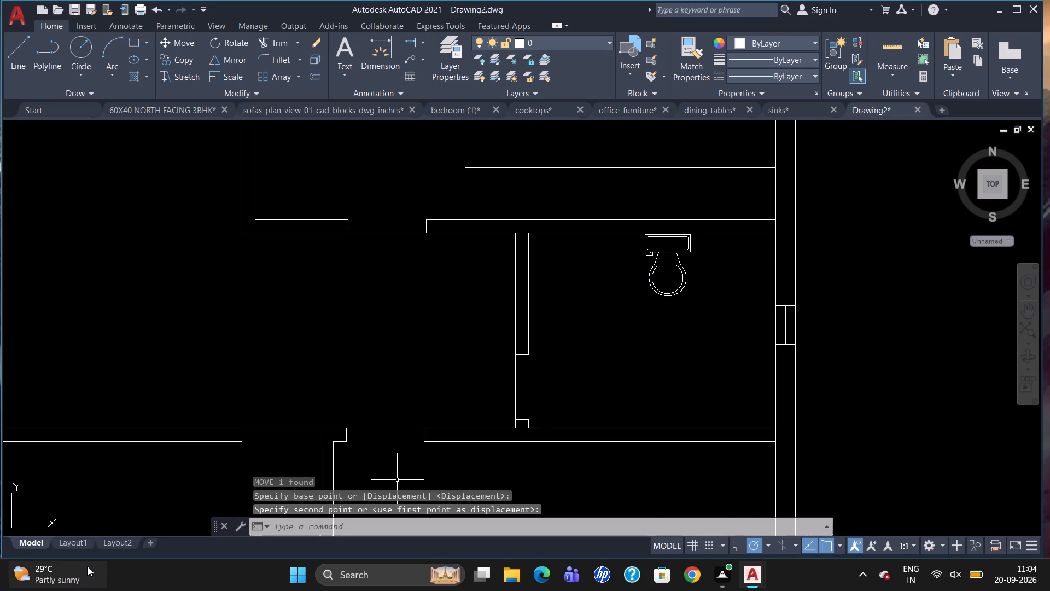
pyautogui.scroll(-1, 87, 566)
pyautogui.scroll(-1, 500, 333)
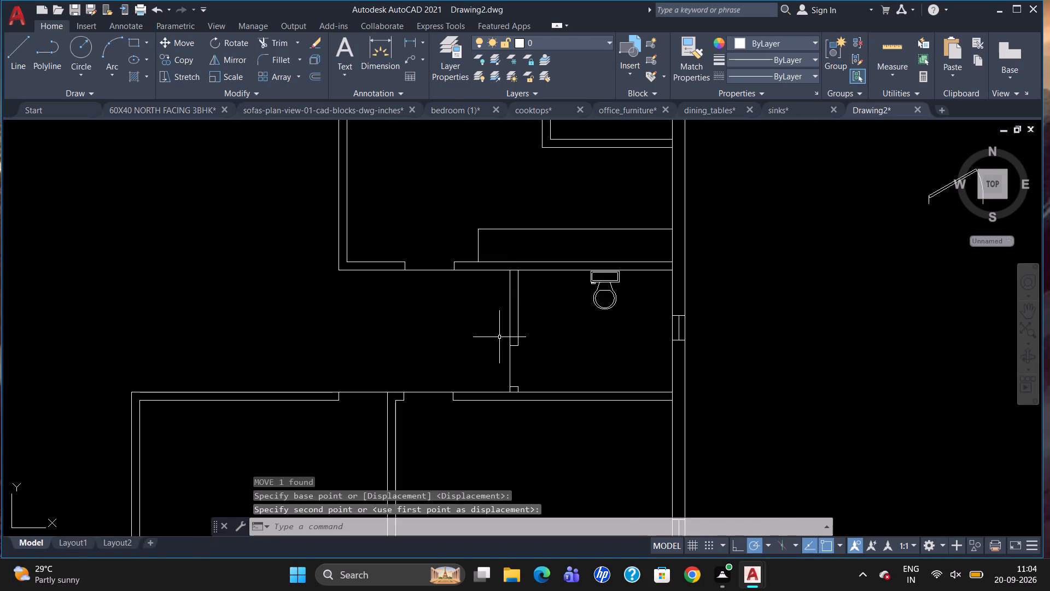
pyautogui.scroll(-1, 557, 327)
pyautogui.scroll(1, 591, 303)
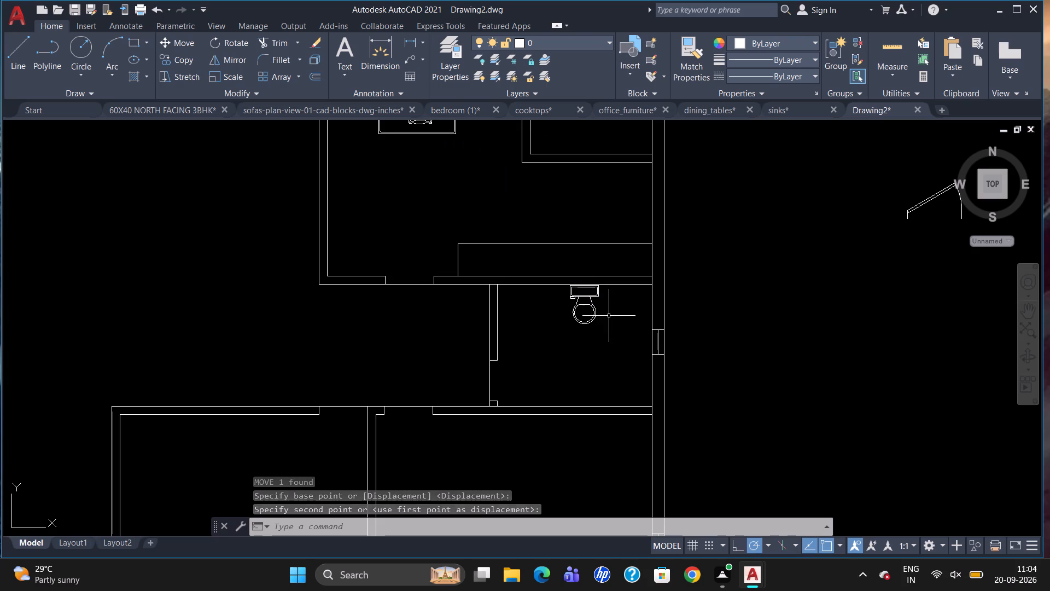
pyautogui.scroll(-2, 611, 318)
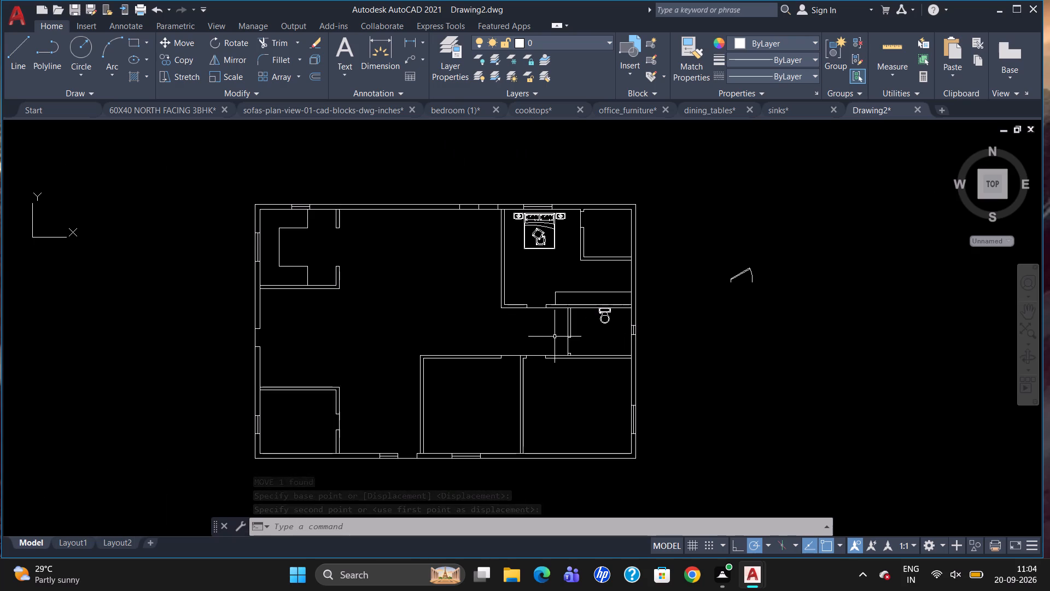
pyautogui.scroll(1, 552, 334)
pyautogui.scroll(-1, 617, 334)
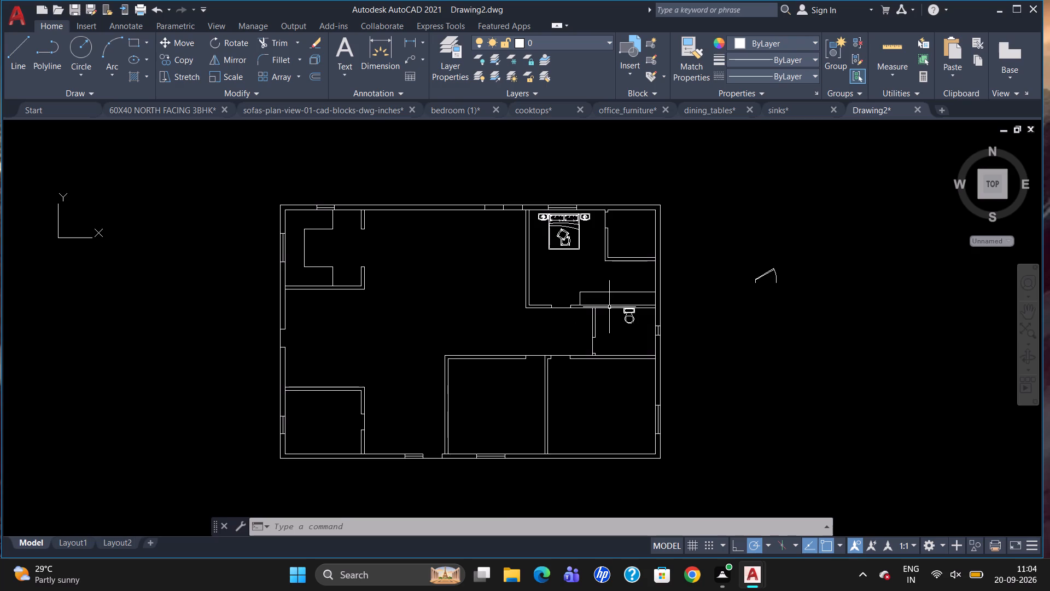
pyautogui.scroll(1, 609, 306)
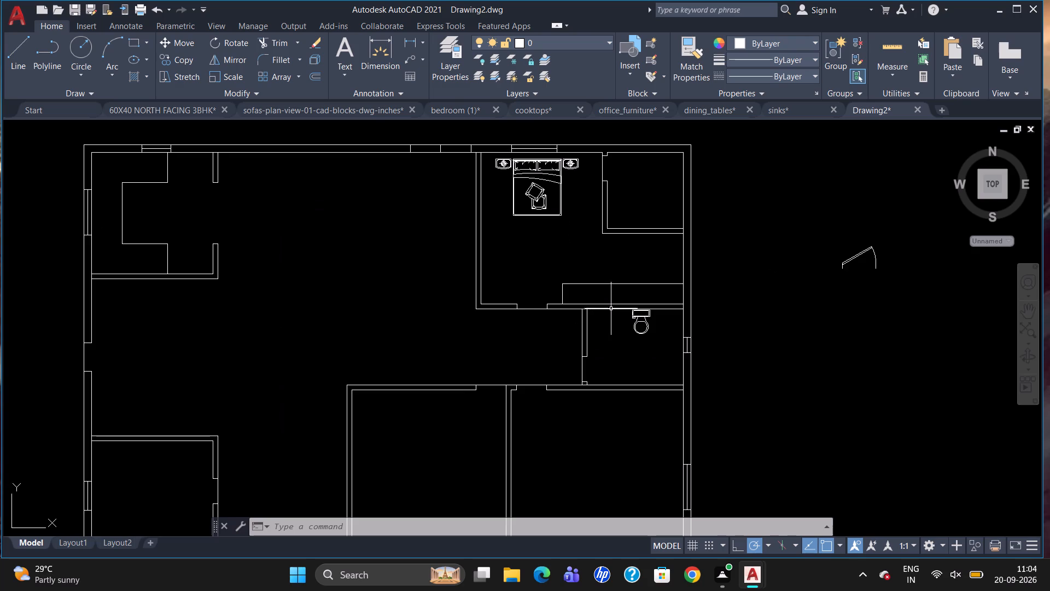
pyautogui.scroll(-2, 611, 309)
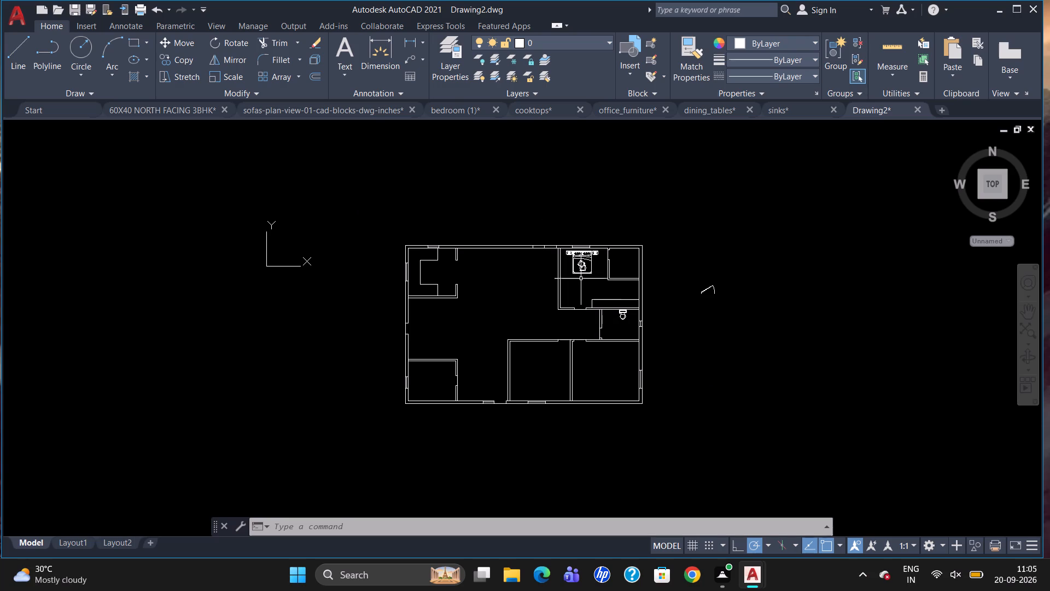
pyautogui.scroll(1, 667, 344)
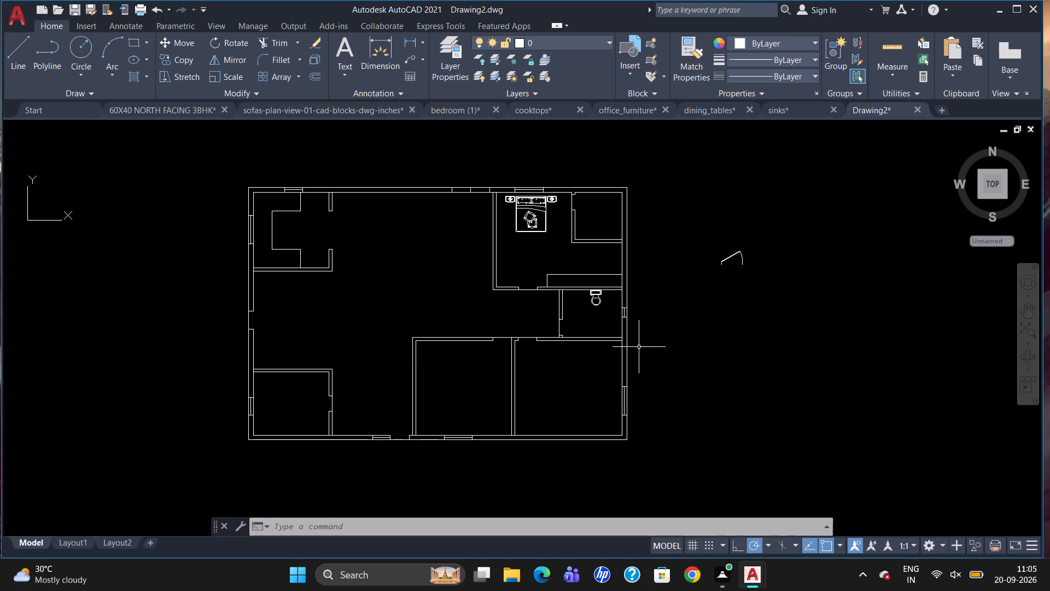
# Copy the bed block from the upper bedroom to the empty space outside the plan, beyond the lower right corner.
pyautogui.scroll(-1, 663, 335)
pyautogui.moveTo(581, 254); pyautogui.dragTo(584, 260)
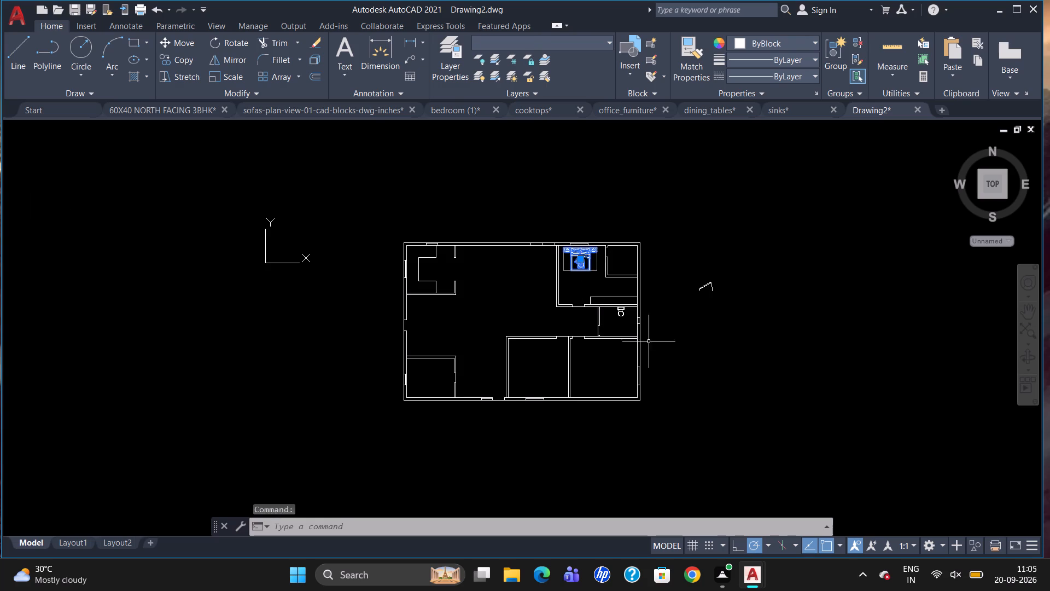
pyautogui.write('CO')
pyautogui.press('Return')
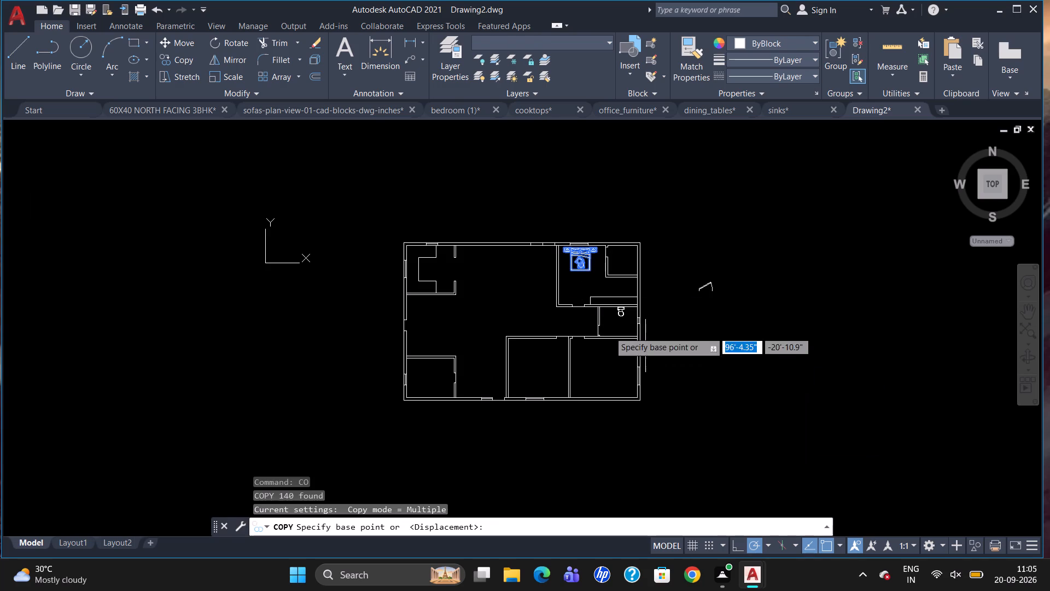
pyautogui.moveTo(568, 257); pyautogui.dragTo(570, 262)
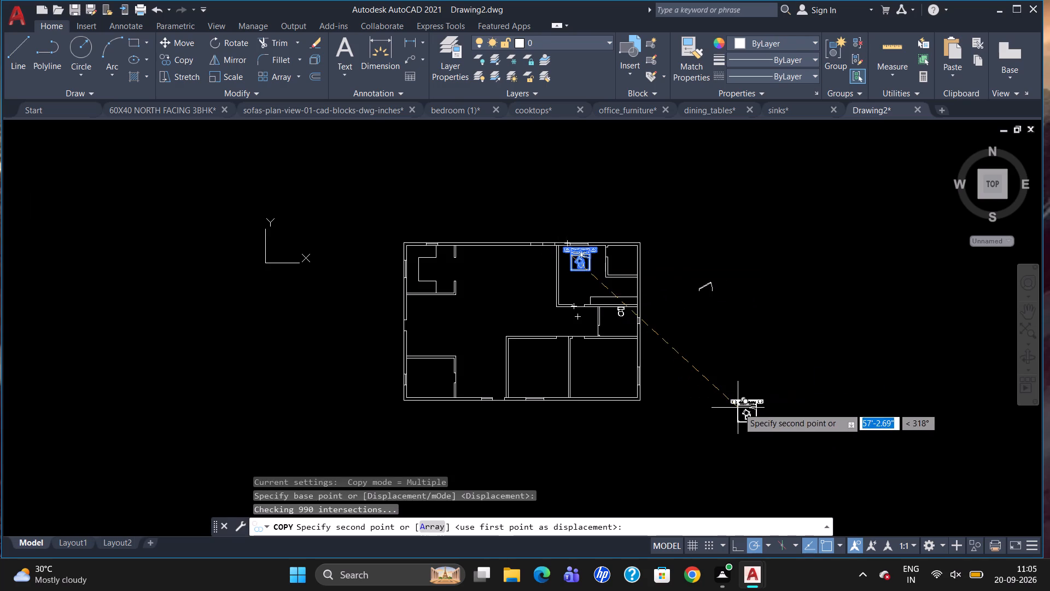
pyautogui.click(738, 408)
pyautogui.press('Escape')
# Rotate the copied bed by 270° so its headboard faces right.
pyautogui.click(743, 405)
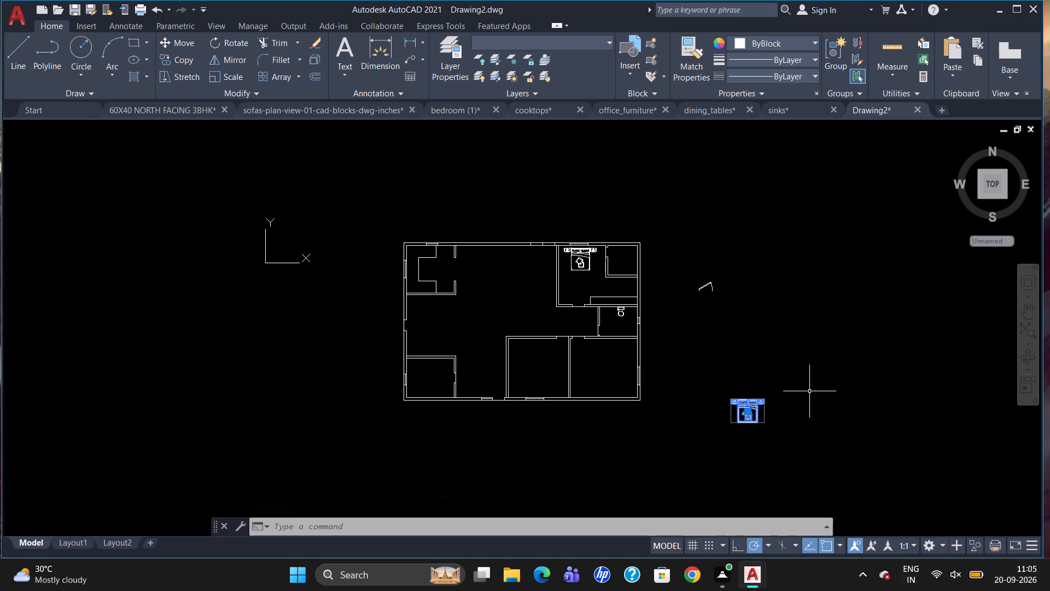
pyautogui.write('RO')
pyautogui.press('Return')
pyautogui.moveTo(762, 395); pyautogui.dragTo(762, 403)
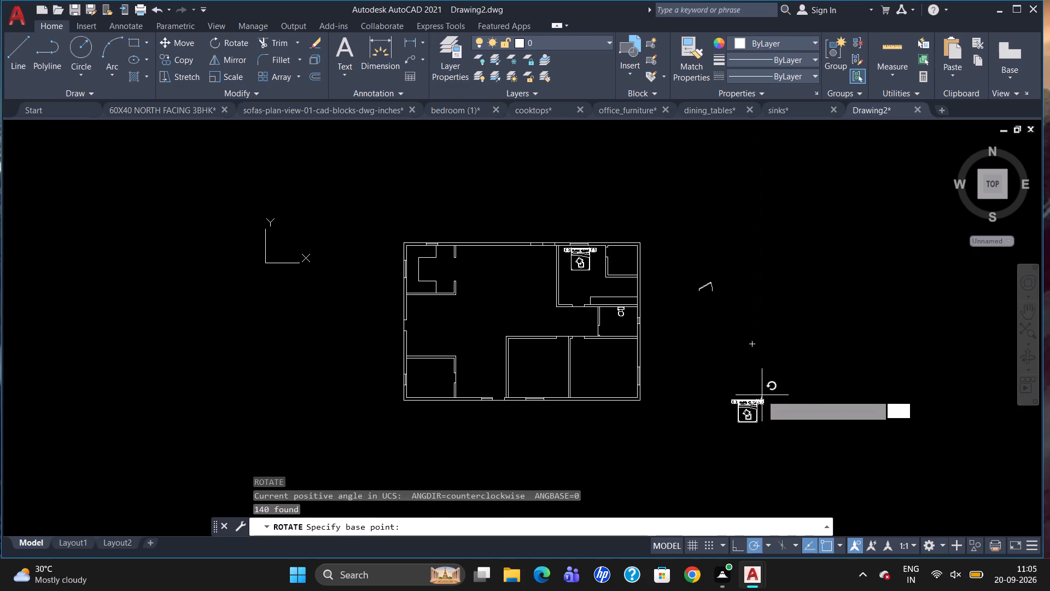
pyautogui.moveTo(762, 403); pyautogui.dragTo(762, 402)
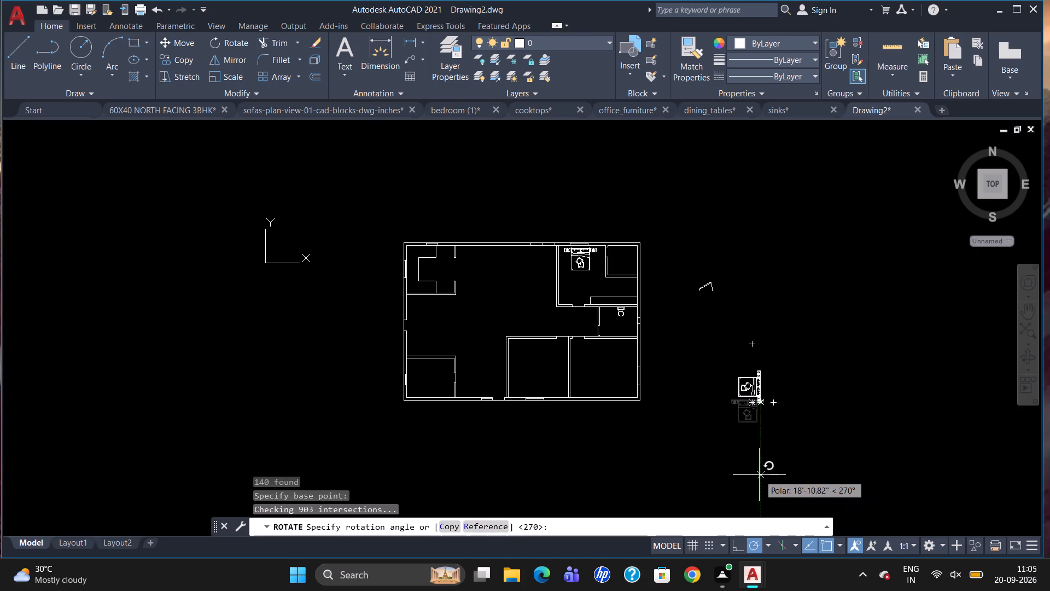
pyautogui.click(759, 475)
# Move the rotated bed into the lower right room, with its headboard along the right outer wall at the window.
pyautogui.click(757, 397)
pyautogui.press('m')
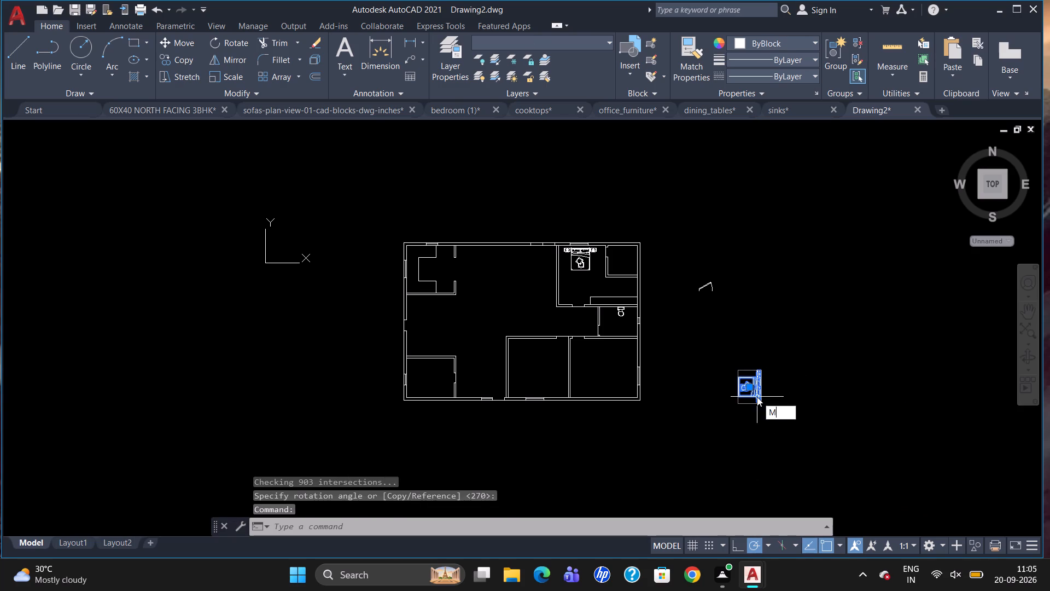
pyautogui.press('Return')
pyautogui.moveTo(757, 397); pyautogui.dragTo(737, 404)
pyautogui.scroll(3, 640, 384)
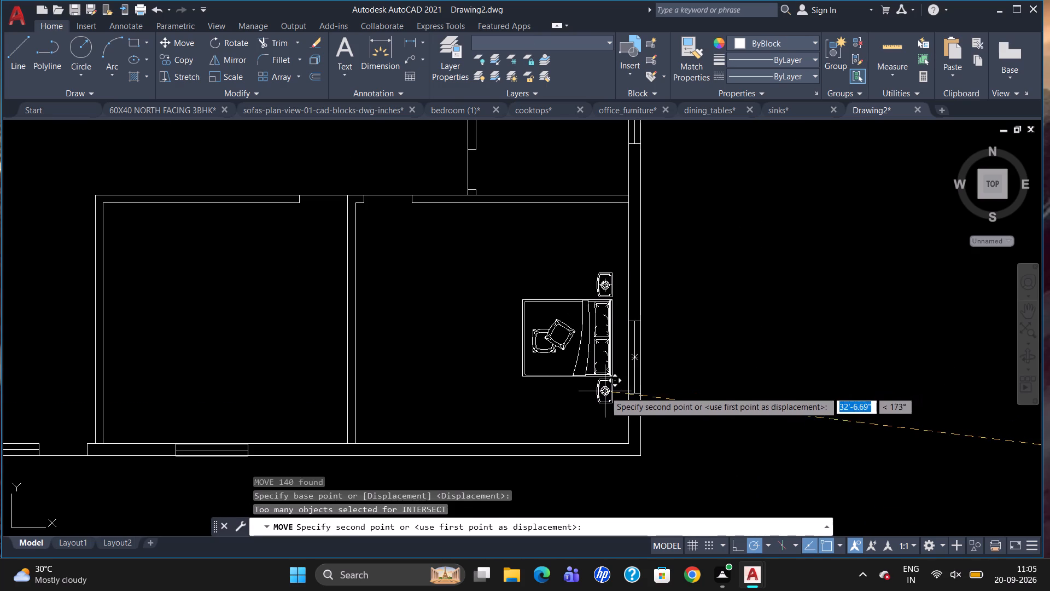
pyautogui.click(614, 399)
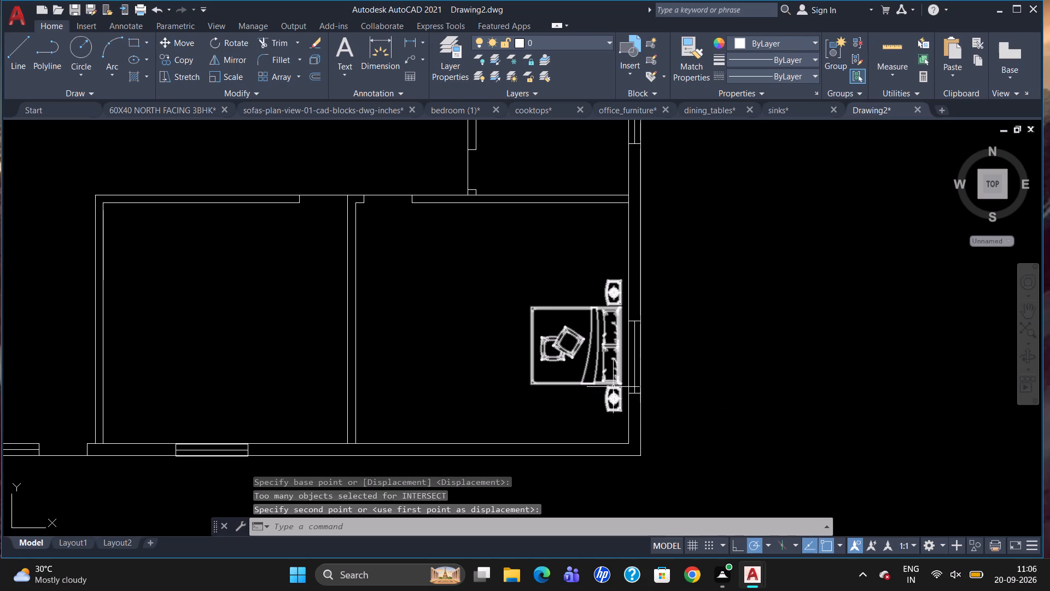
# Draw a wardrobe outline in the lower right room, 2' off the left partition, about 11'-9" up from the bottom wall and closed back to the partition.
pyautogui.scroll(-1, 757, 320)
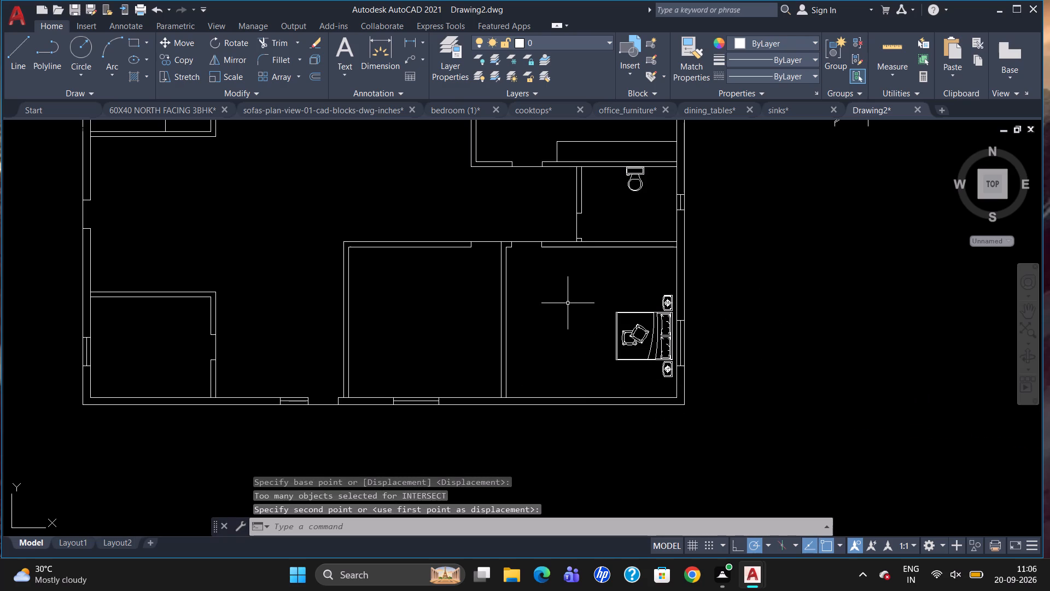
pyautogui.scroll(-1, 561, 354)
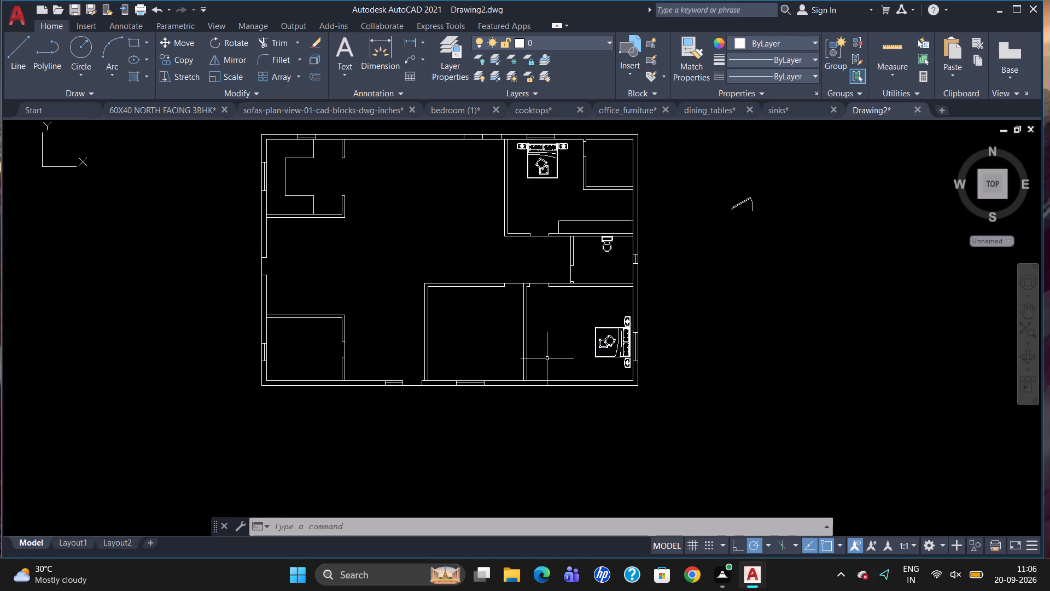
pyautogui.press('l')
pyautogui.press('Return')
pyautogui.press('t')
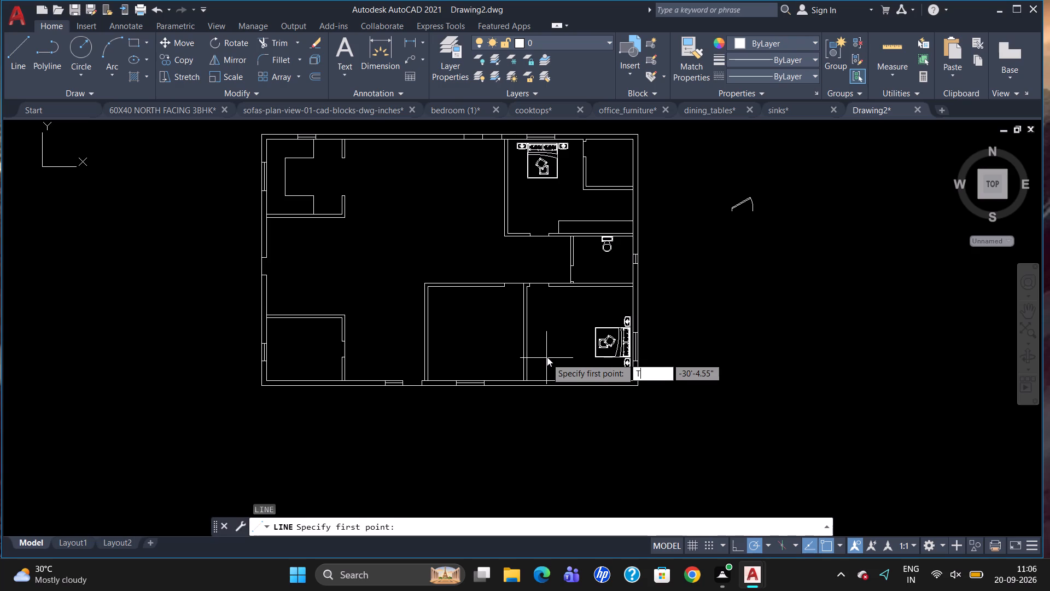
pyautogui.press('k')
pyautogui.press('Return')
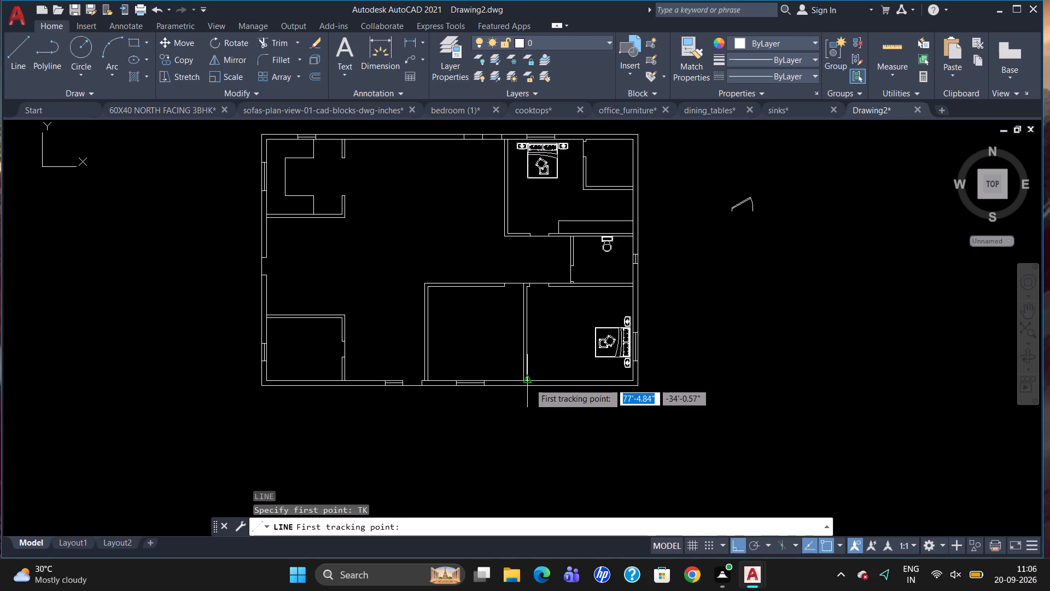
pyautogui.click(529, 383)
pyautogui.write("2'")
pyautogui.press('Return')
pyautogui.press('Return')
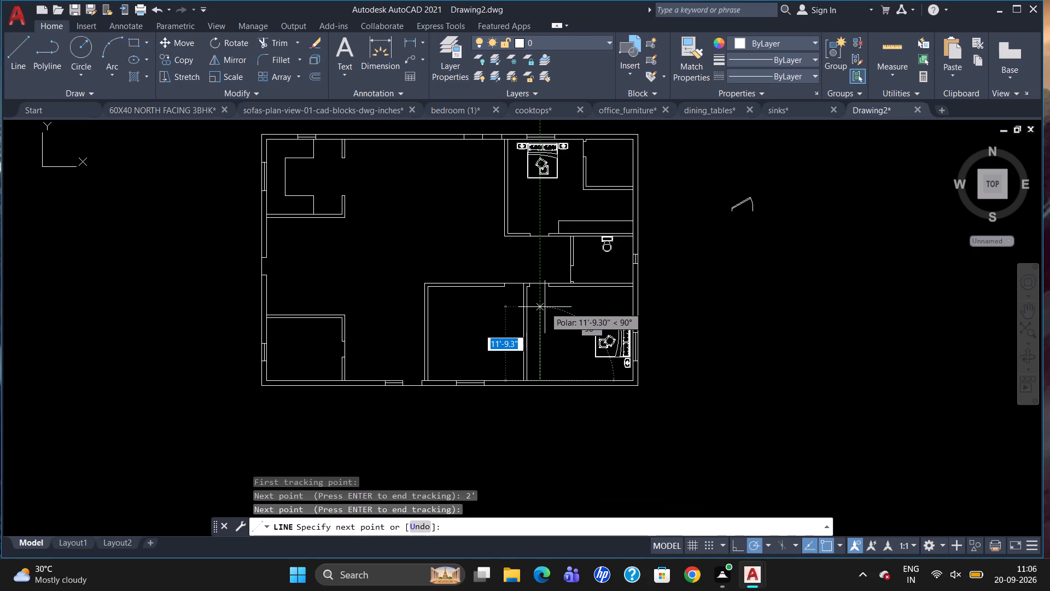
pyautogui.click(543, 308)
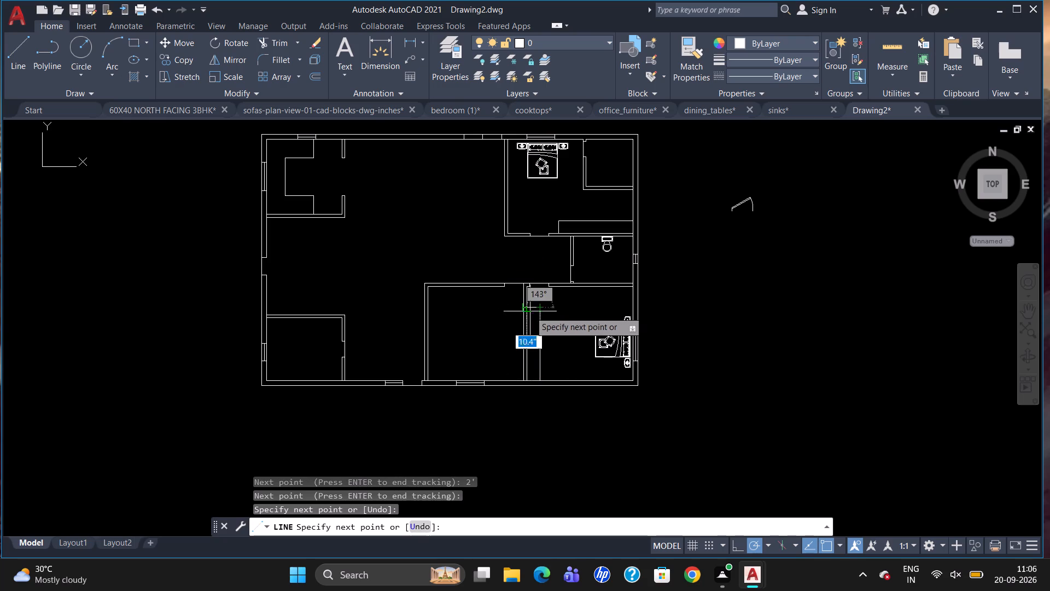
pyautogui.scroll(2, 527, 311)
pyautogui.click(528, 304)
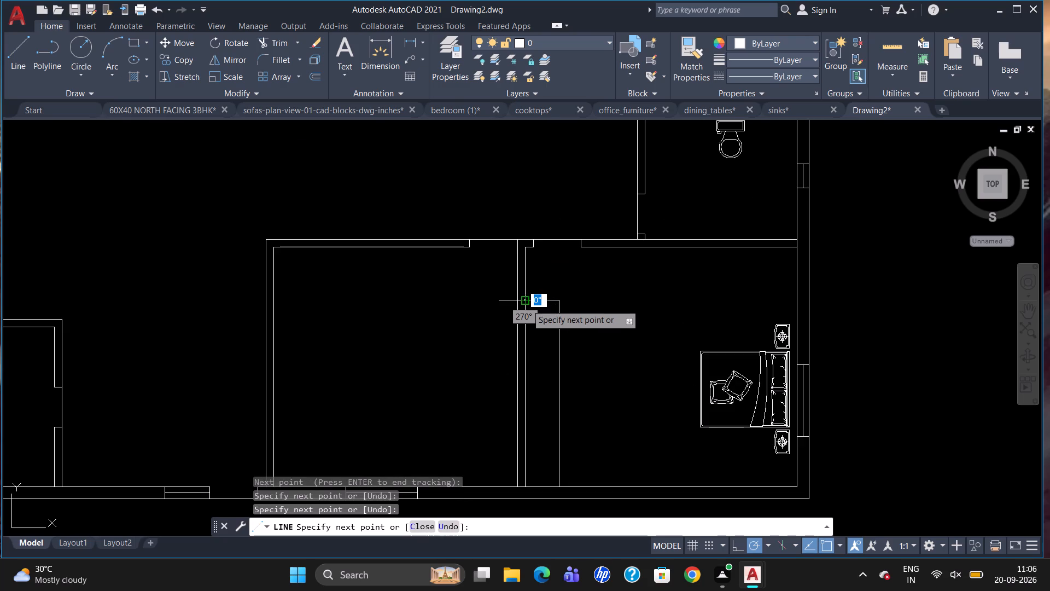
pyautogui.press('Escape')
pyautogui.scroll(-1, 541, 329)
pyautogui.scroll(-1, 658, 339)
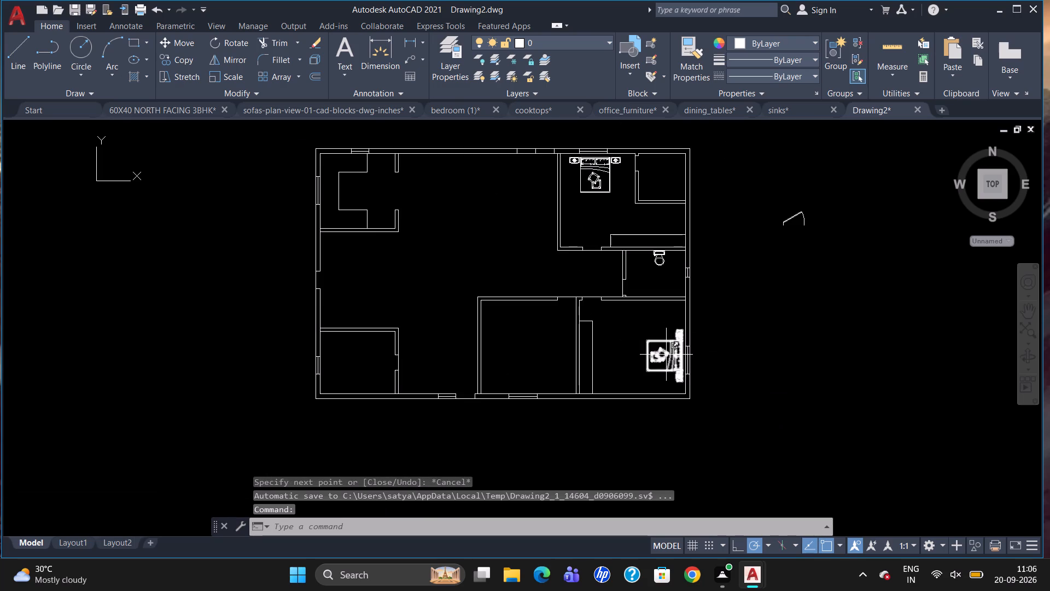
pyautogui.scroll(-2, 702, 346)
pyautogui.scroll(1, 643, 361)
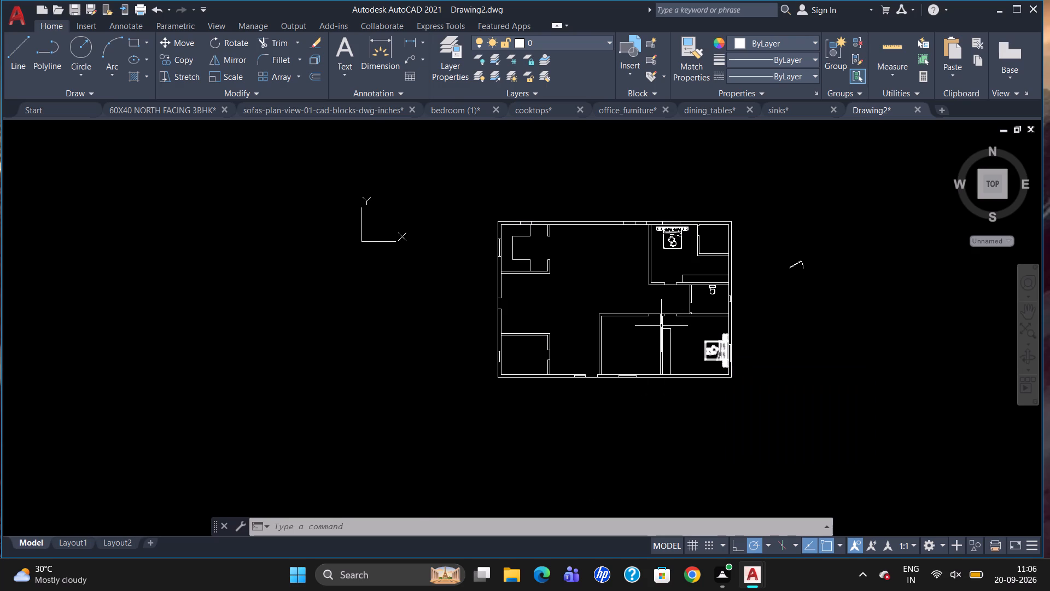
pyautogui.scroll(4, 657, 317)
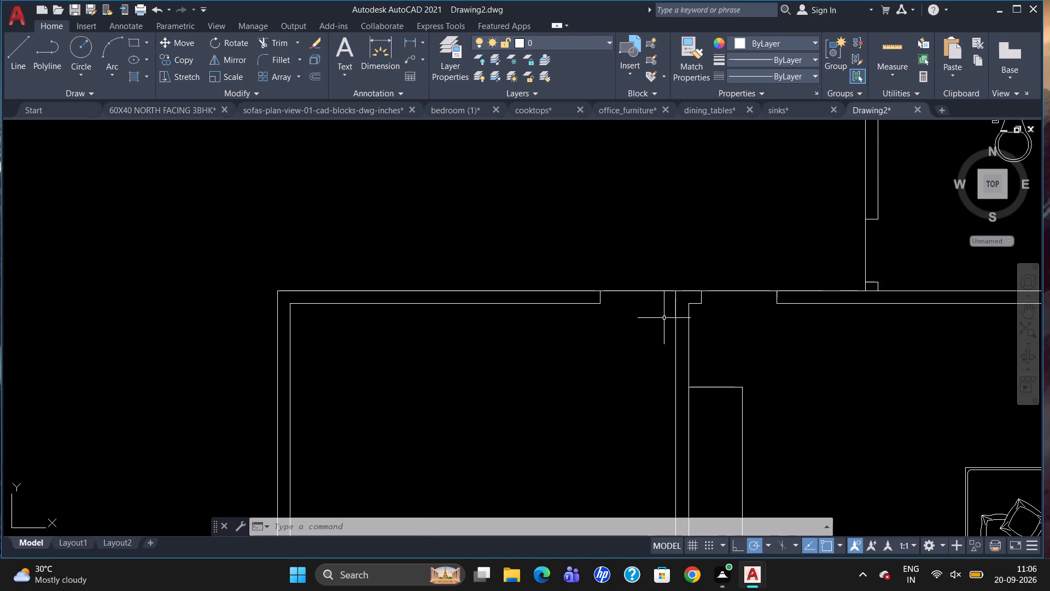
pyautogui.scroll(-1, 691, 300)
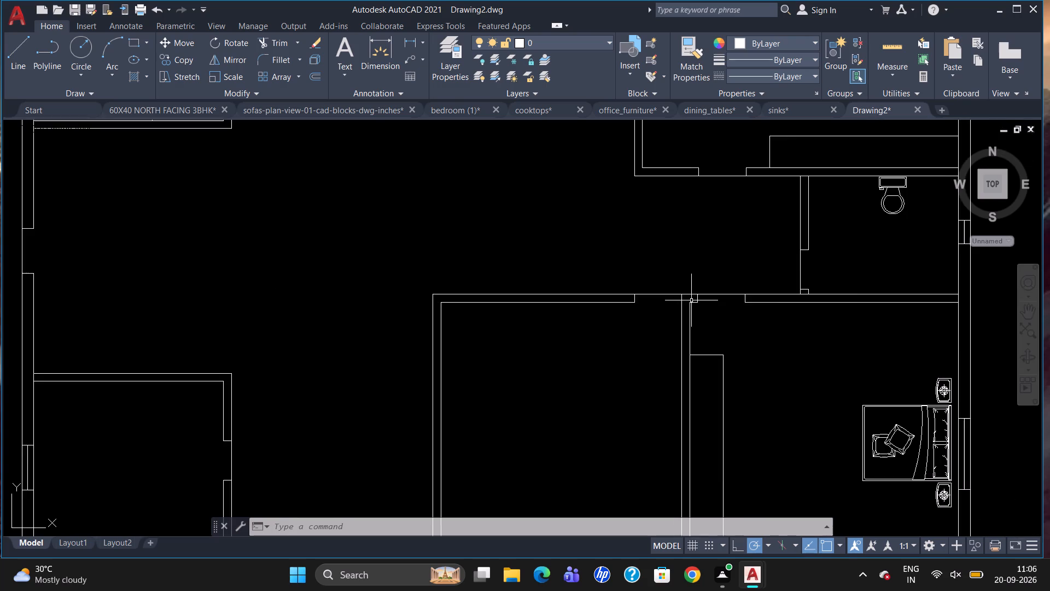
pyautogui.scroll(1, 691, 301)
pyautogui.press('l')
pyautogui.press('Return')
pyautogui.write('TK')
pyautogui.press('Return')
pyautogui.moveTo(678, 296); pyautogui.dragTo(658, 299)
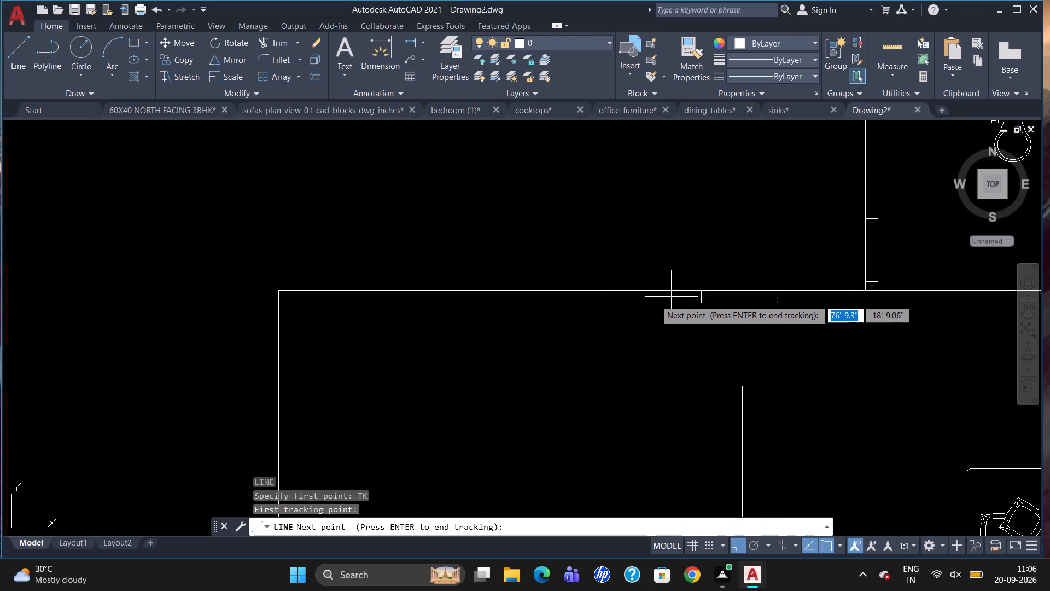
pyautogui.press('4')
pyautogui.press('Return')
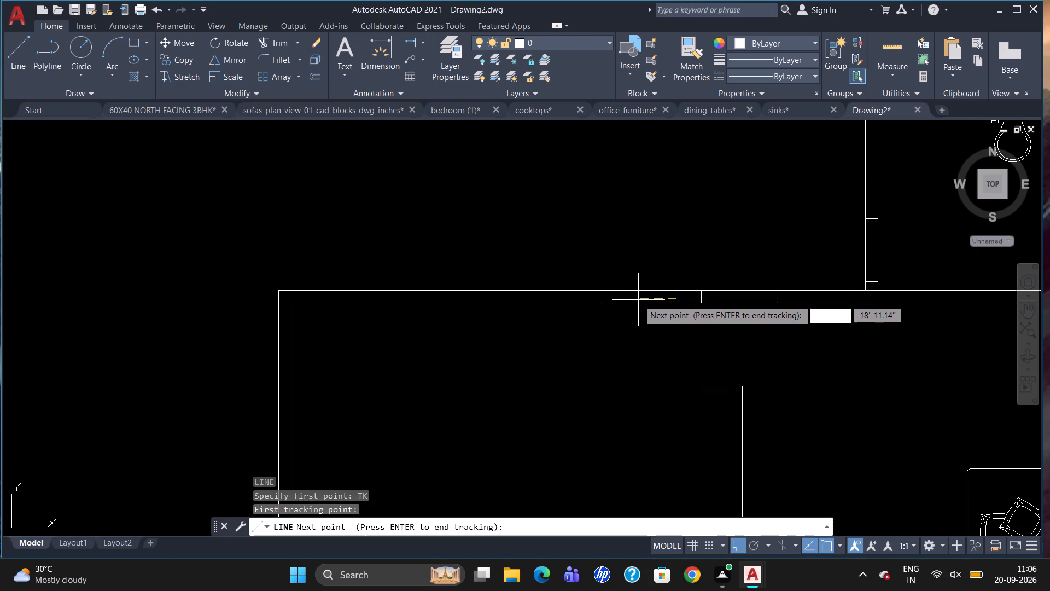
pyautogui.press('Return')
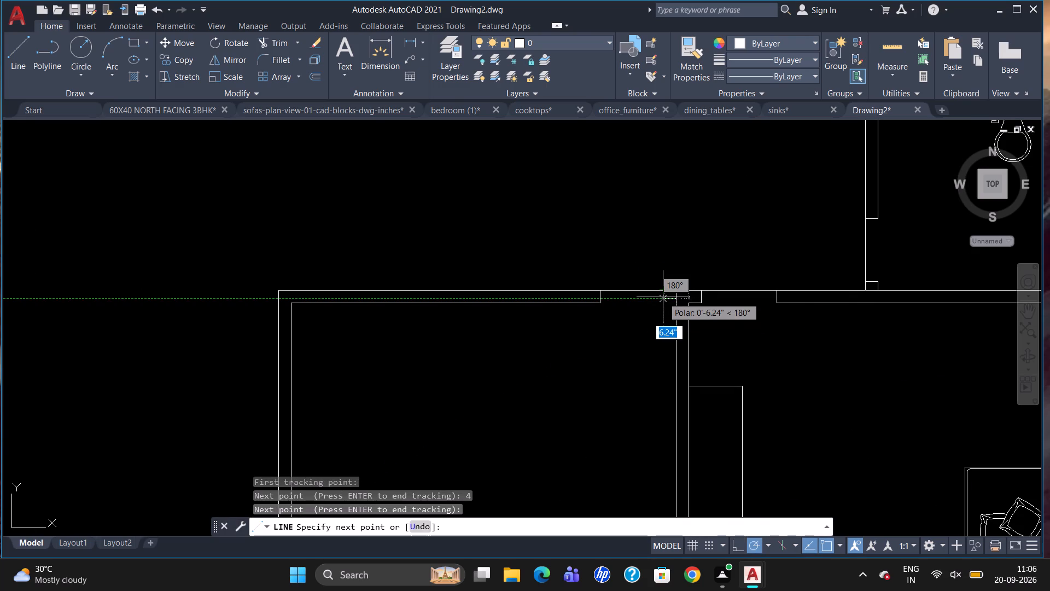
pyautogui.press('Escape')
# Draw a 3" door jamb return from the lower middle room's right partition corner, closed up to the corridor wall's outer line.
pyautogui.press('l')
pyautogui.press('Return')
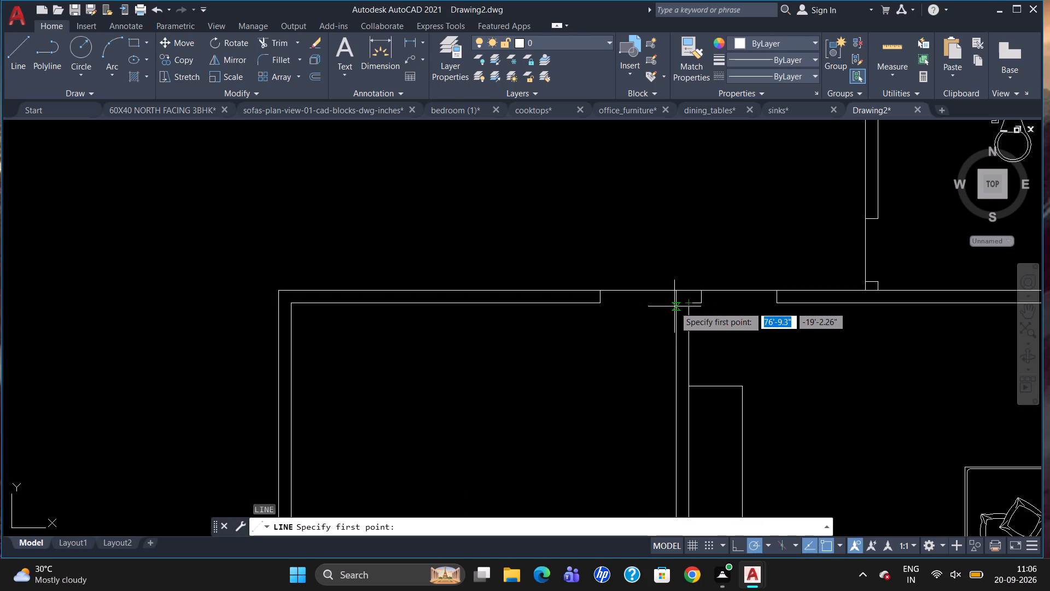
pyautogui.scroll(3, 676, 306)
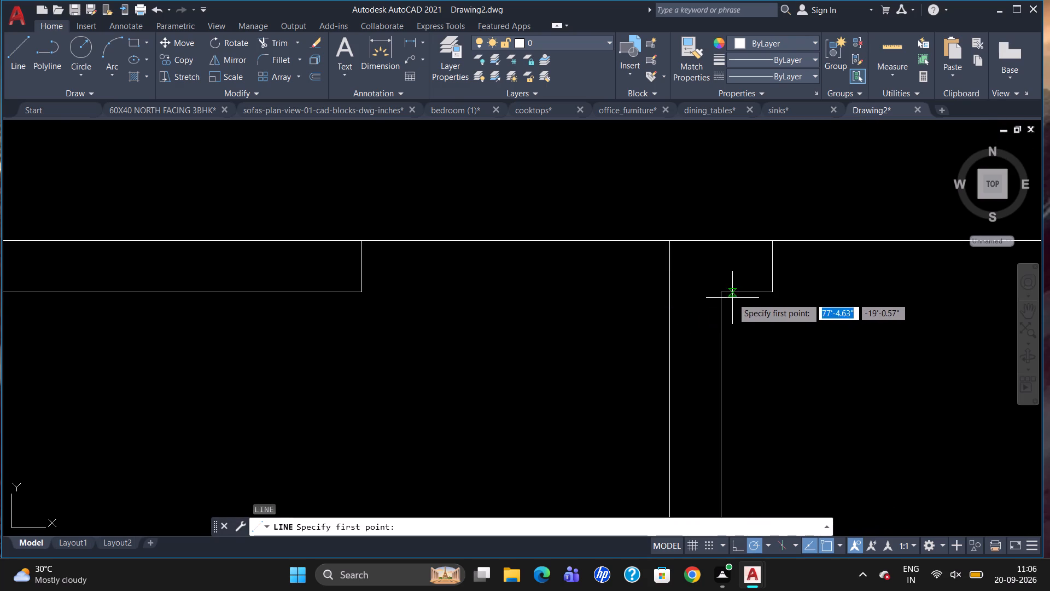
pyautogui.click(669, 295)
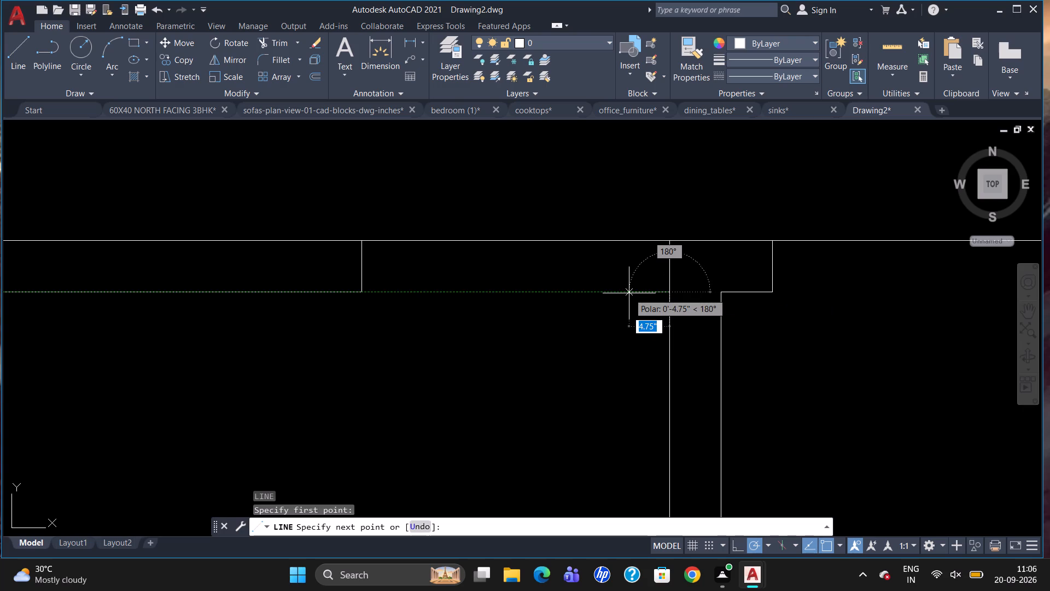
pyautogui.write("3'")
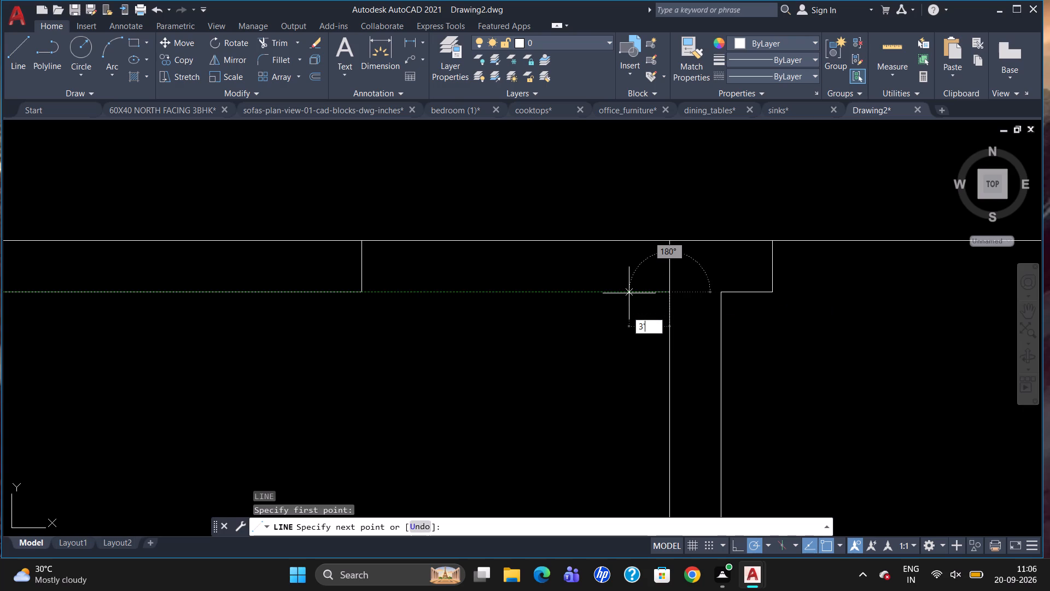
pyautogui.press('BackSpace')
pyautogui.hotkey('shift', '"')
pyautogui.press('Return')
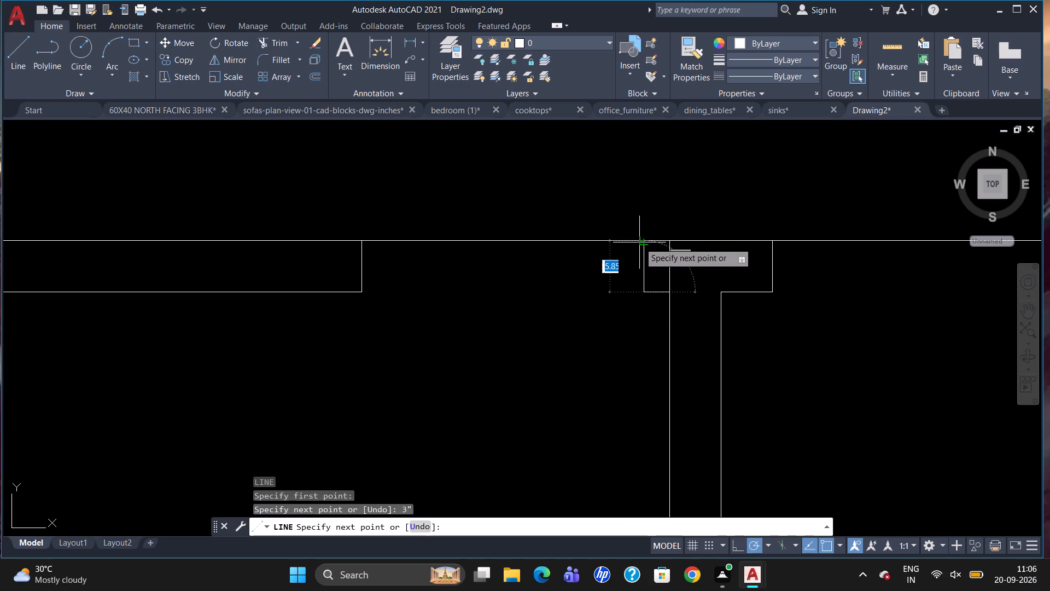
pyautogui.click(640, 242)
pyautogui.press('Escape')
# Trim the partition line crossing the wall thickness beside the new 3" jamb.
pyautogui.press('t')
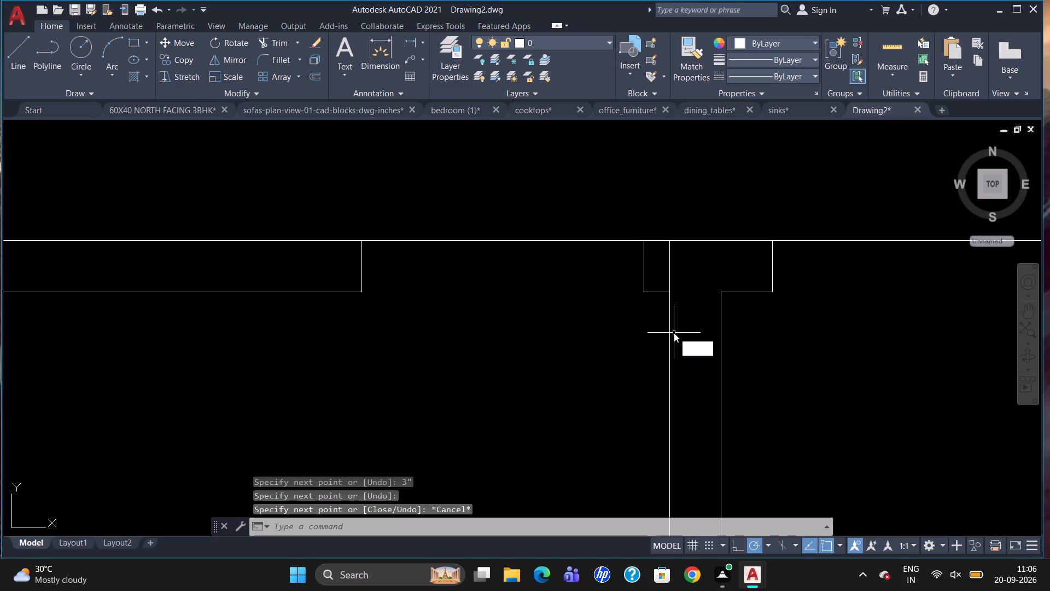
pyautogui.press('r')
pyautogui.press('Return')
pyautogui.press('Return')
pyautogui.click(670, 275)
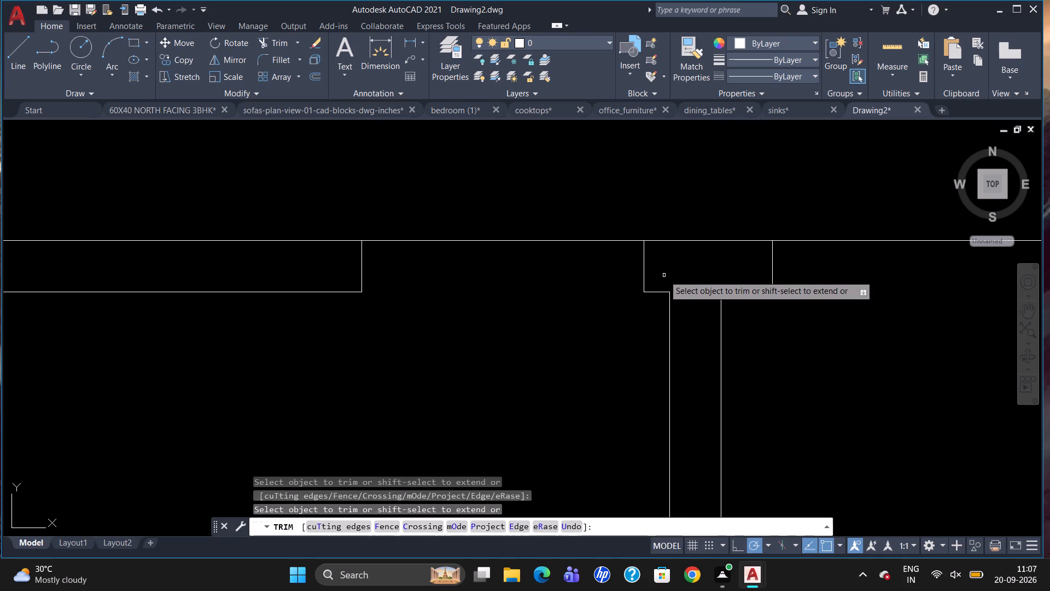
pyautogui.press('Escape')
# Copy the bed block from the lower right room into the lower middle room.
pyautogui.scroll(-3, 663, 257)
pyautogui.scroll(-1, 658, 302)
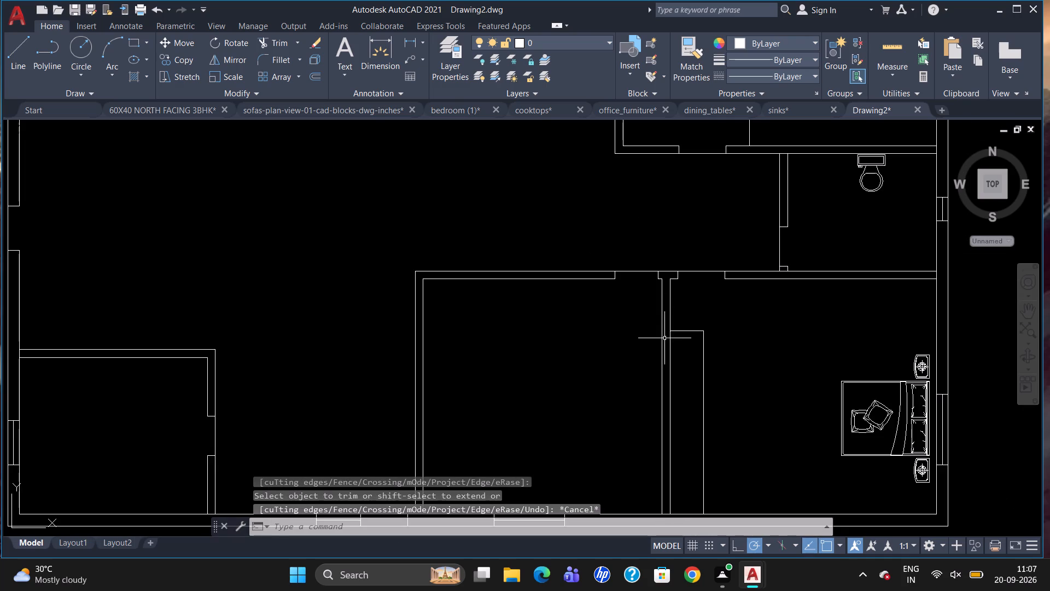
pyautogui.scroll(-1, 693, 287)
pyautogui.click(830, 374)
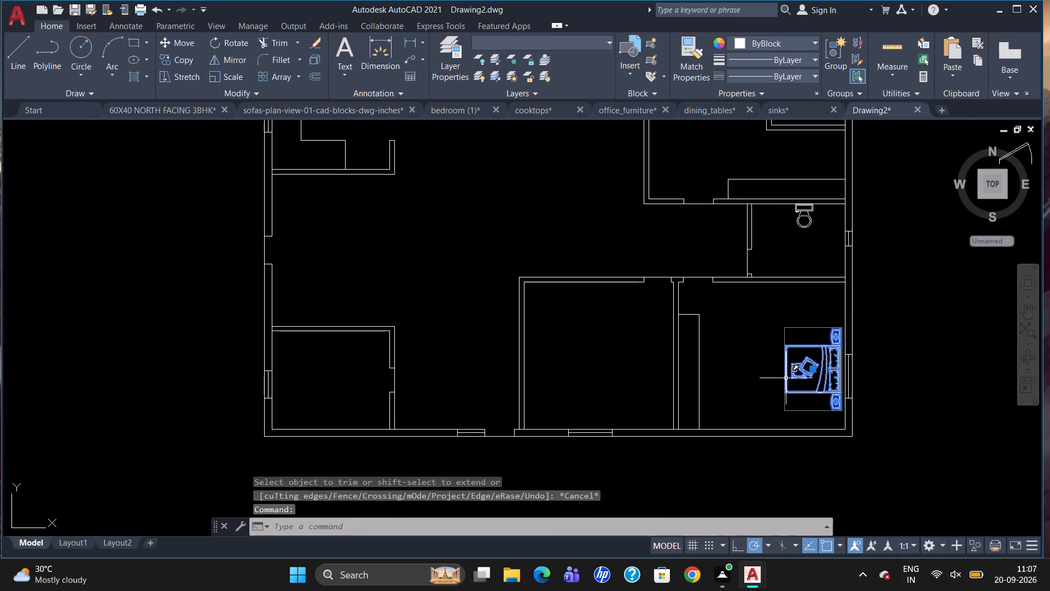
pyautogui.write('CO')
pyautogui.press('Return')
pyautogui.moveTo(785, 378); pyautogui.dragTo(687, 378)
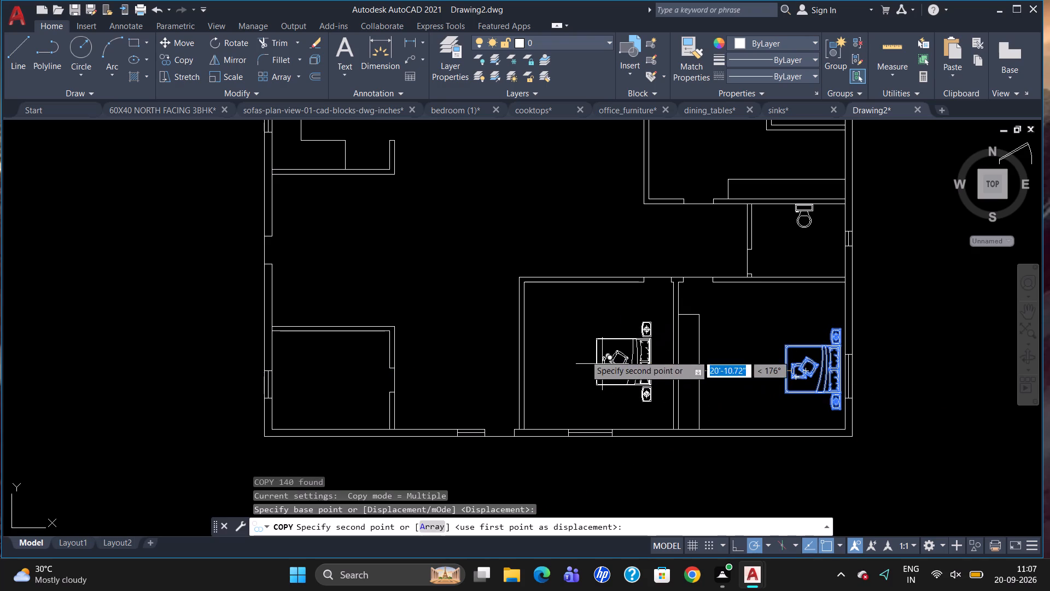
pyautogui.click(584, 355)
pyautogui.press('Escape')
# Rotate the copied bed by 180° so its headboard faces the lower middle room's left wall.
pyautogui.click(584, 355)
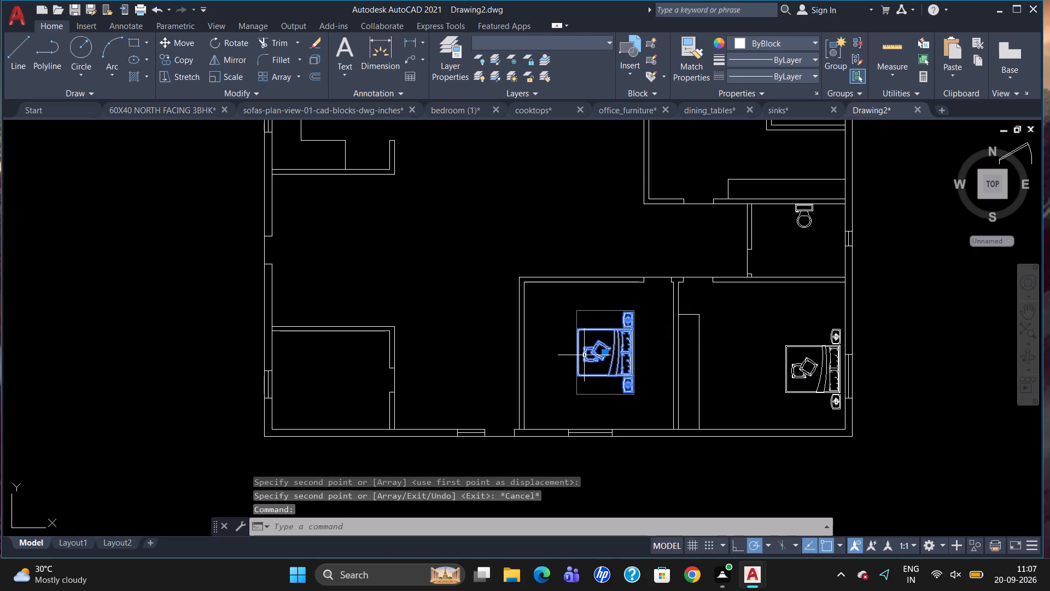
pyautogui.write('RO')
pyautogui.press('Return')
pyautogui.click(584, 356)
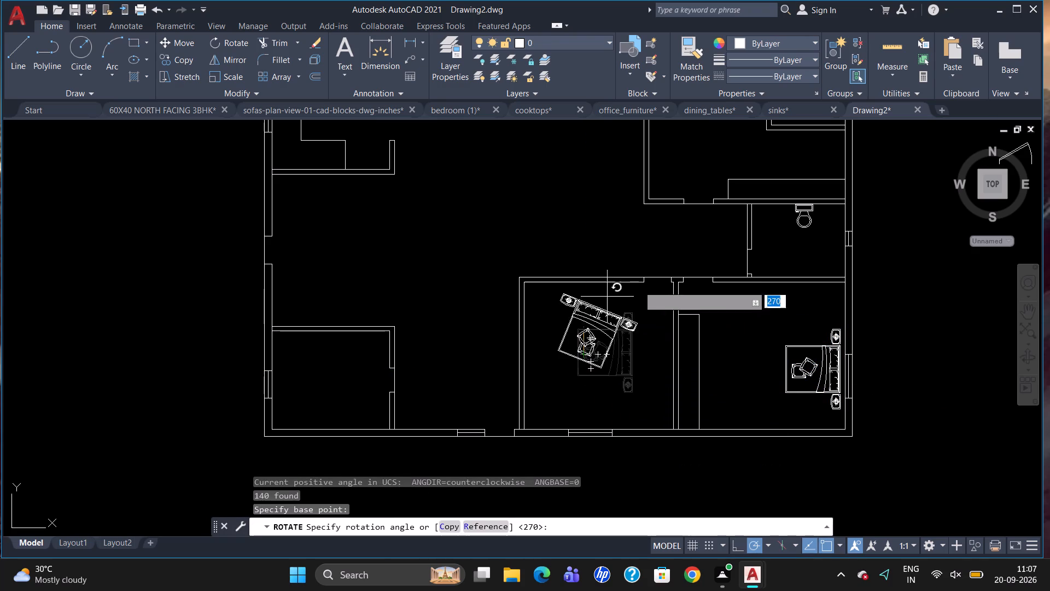
pyautogui.click(509, 350)
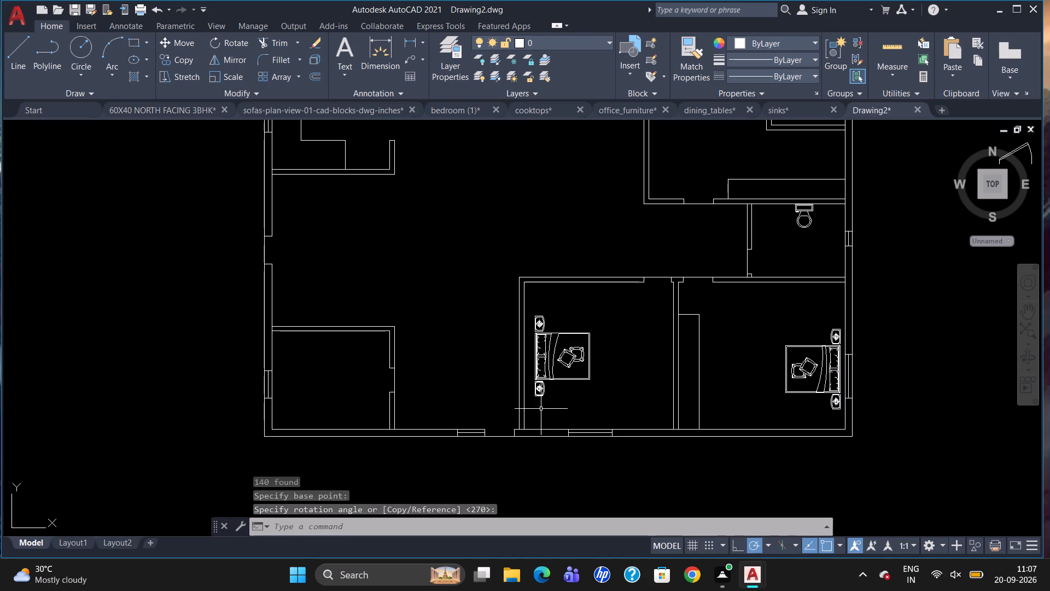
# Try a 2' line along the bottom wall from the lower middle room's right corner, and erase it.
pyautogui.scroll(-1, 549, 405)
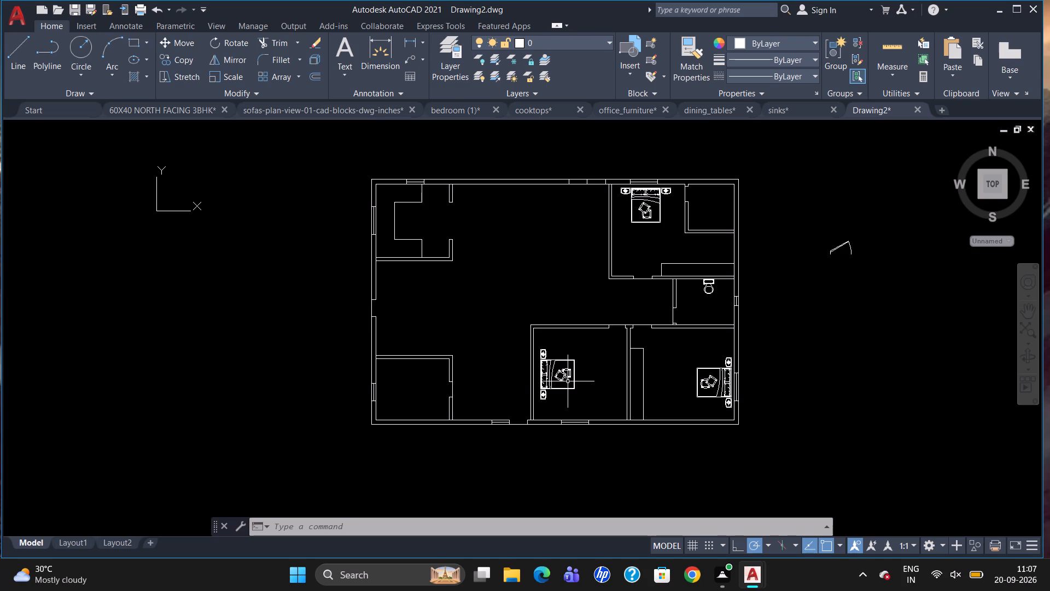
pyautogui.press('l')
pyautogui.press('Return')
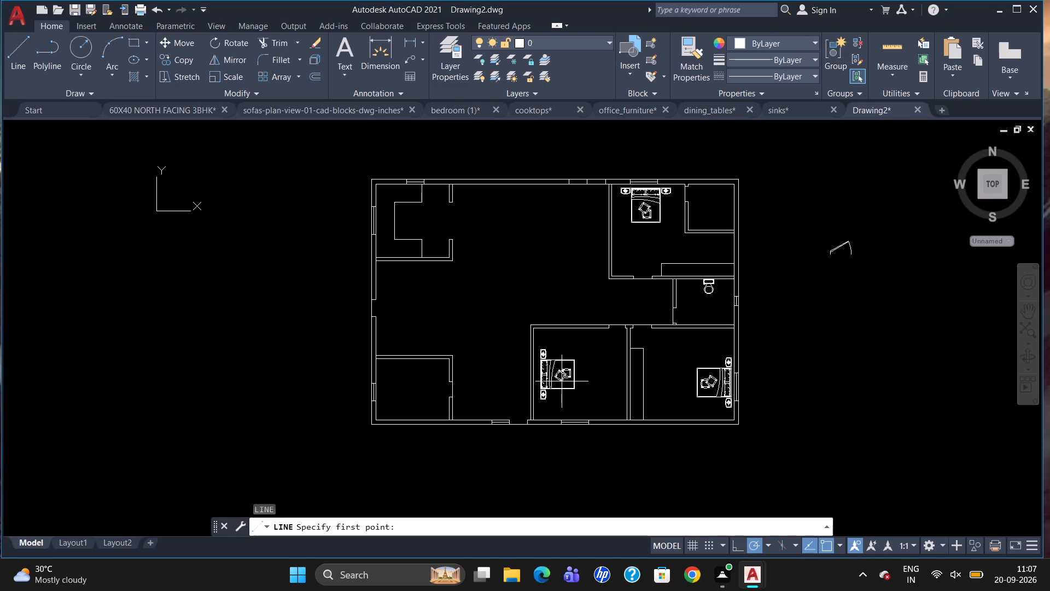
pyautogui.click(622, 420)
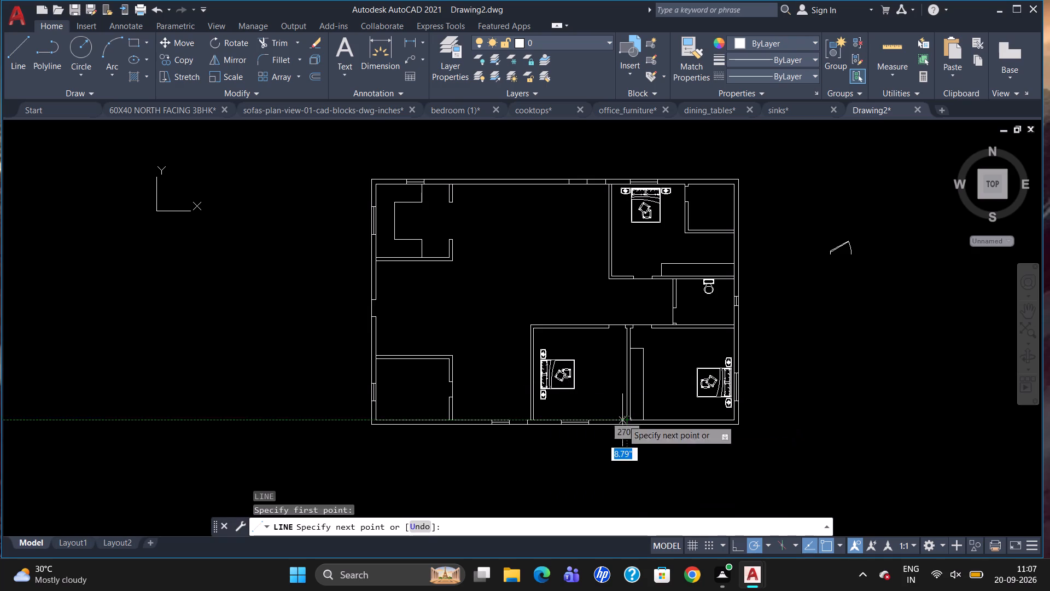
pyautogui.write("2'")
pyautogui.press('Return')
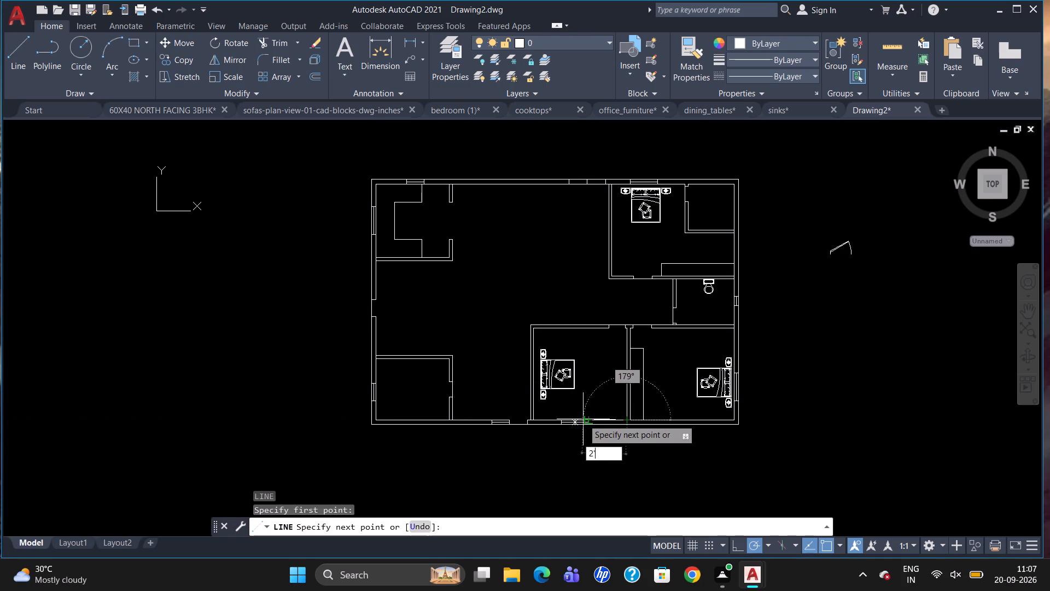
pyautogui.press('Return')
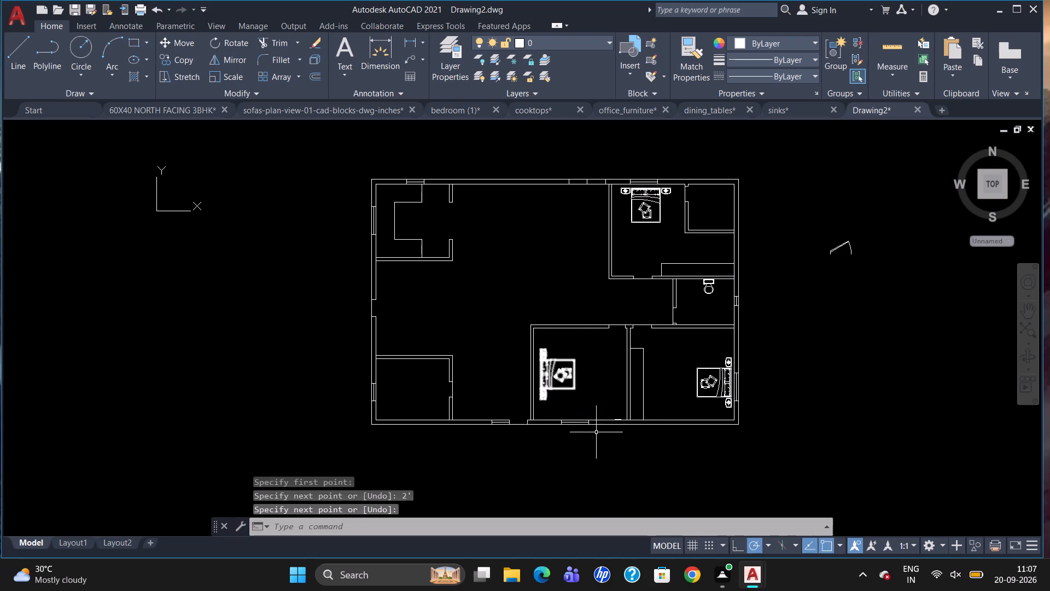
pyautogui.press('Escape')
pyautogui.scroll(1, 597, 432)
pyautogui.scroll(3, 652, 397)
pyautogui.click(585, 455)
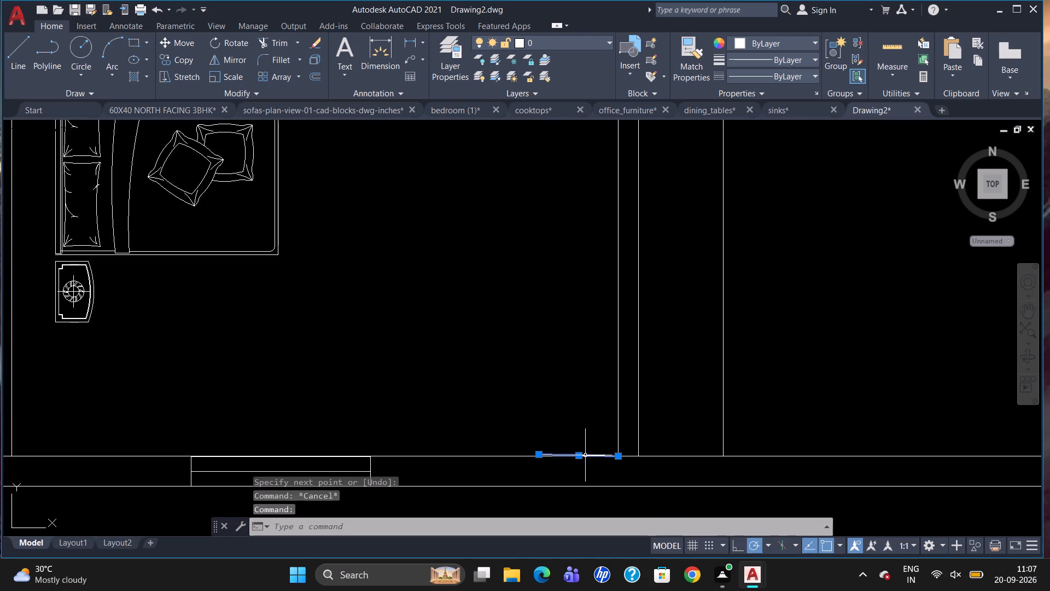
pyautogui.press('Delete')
# Draw a wardrobe outline in the lower middle room, 2' off the right partition, about 11'-8" up level with the neighbouring wardrobe, closed back to the partition.
pyautogui.press('l')
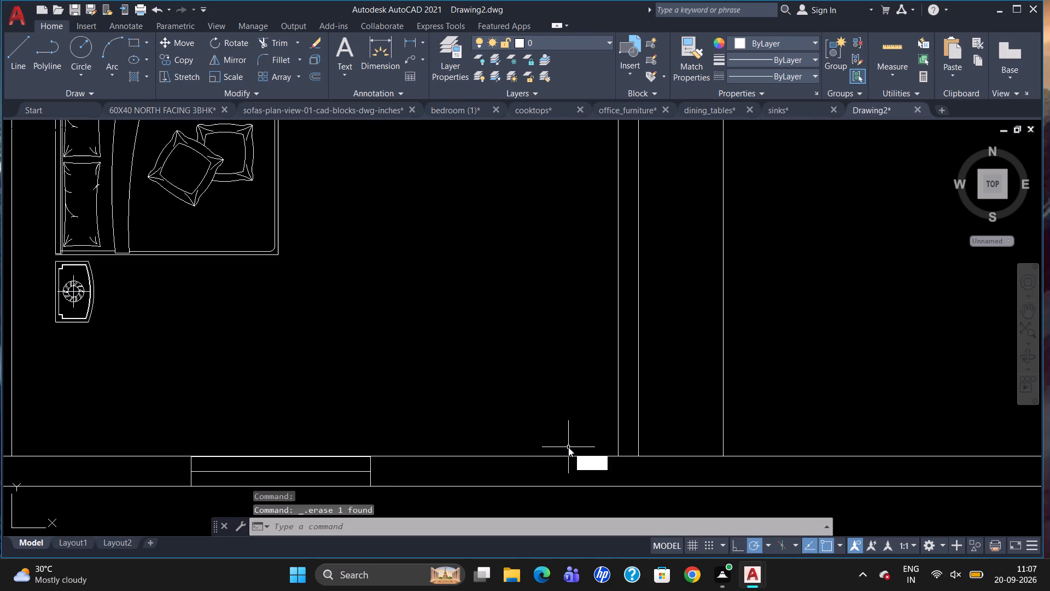
pyautogui.press('Return')
pyautogui.write('TK')
pyautogui.press('Return')
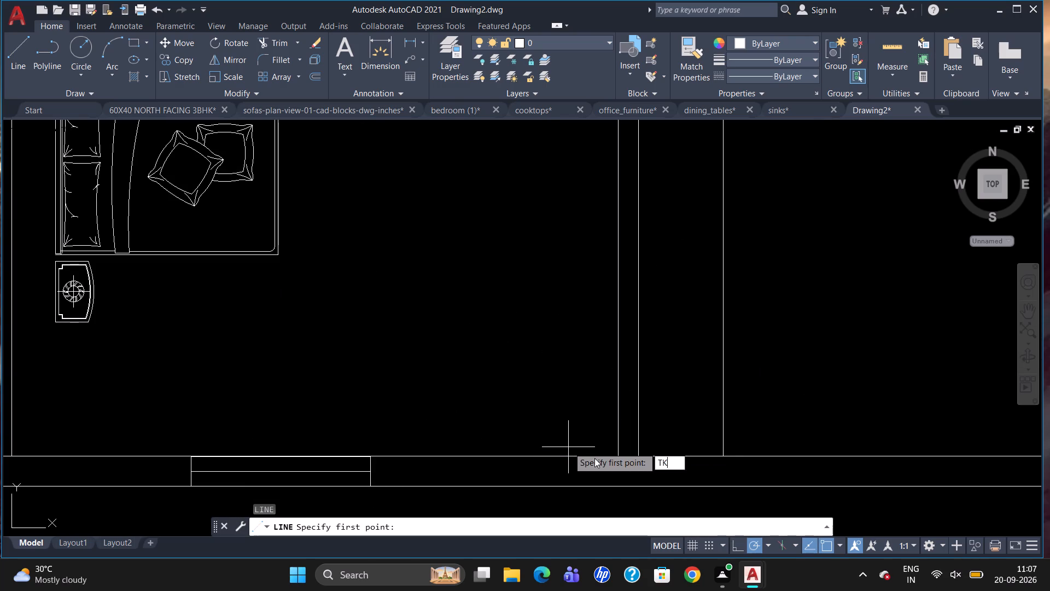
pyautogui.click(617, 456)
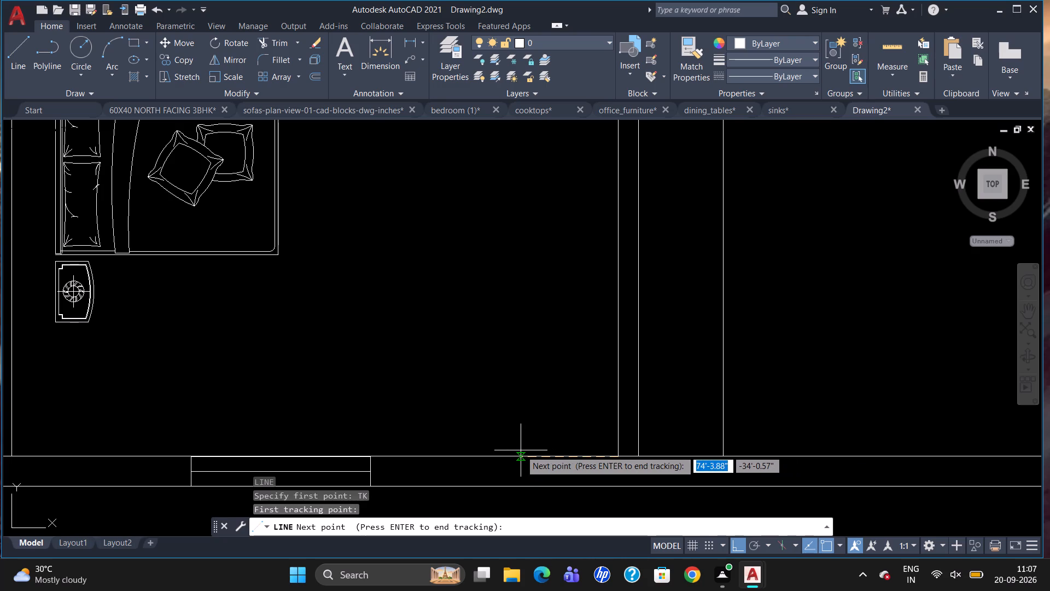
pyautogui.press('2')
pyautogui.press("'")
pyautogui.press('Return')
pyautogui.press('Return')
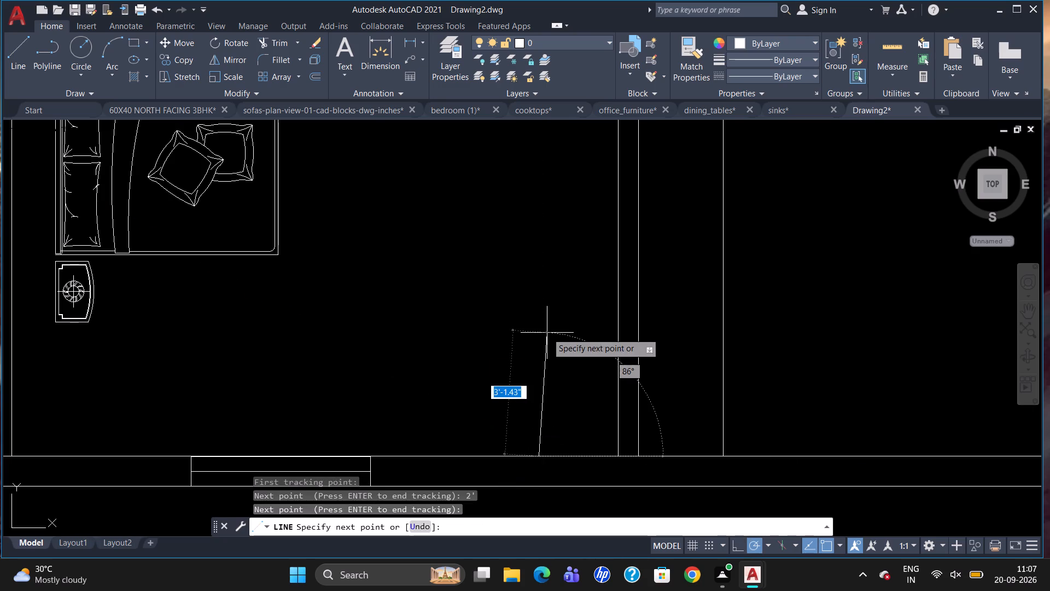
pyautogui.scroll(-1, 547, 333)
pyautogui.scroll(2, 546, 181)
pyautogui.scroll(-3, 545, 264)
pyautogui.scroll(2, 545, 237)
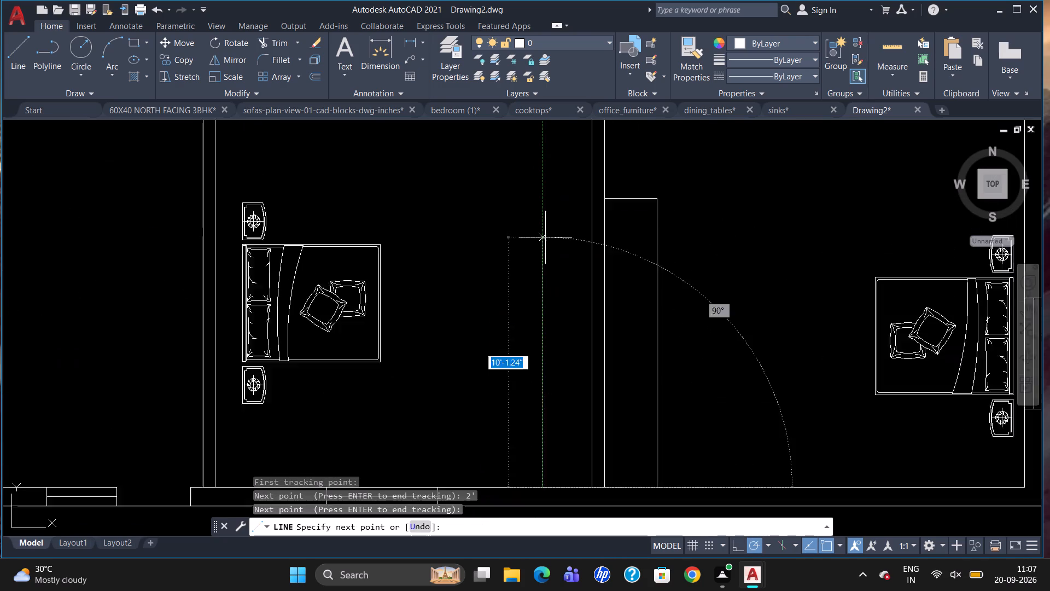
pyautogui.scroll(2, 545, 237)
pyautogui.scroll(-3, 547, 185)
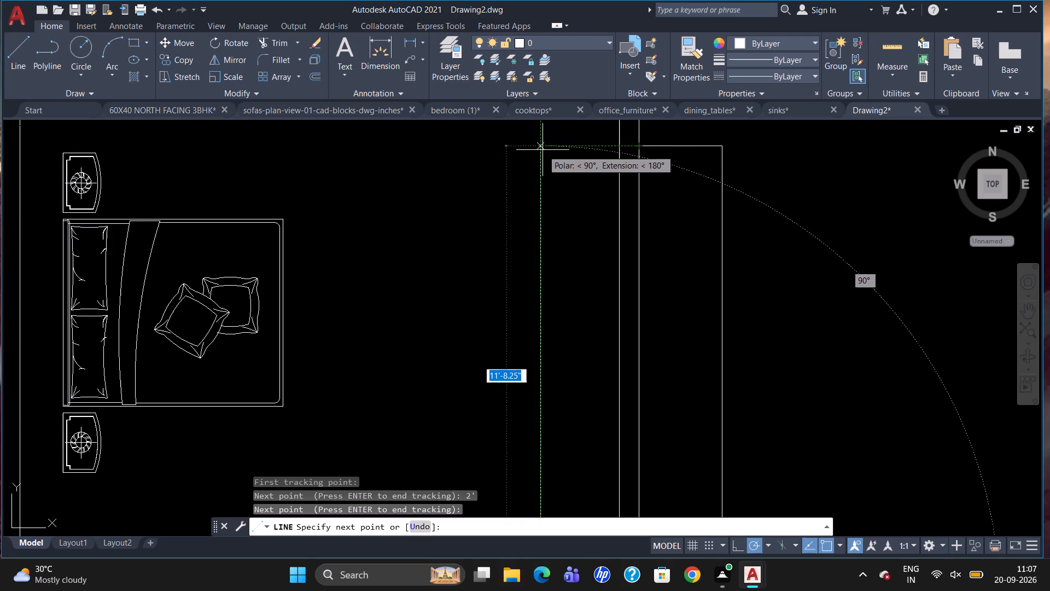
pyautogui.click(542, 150)
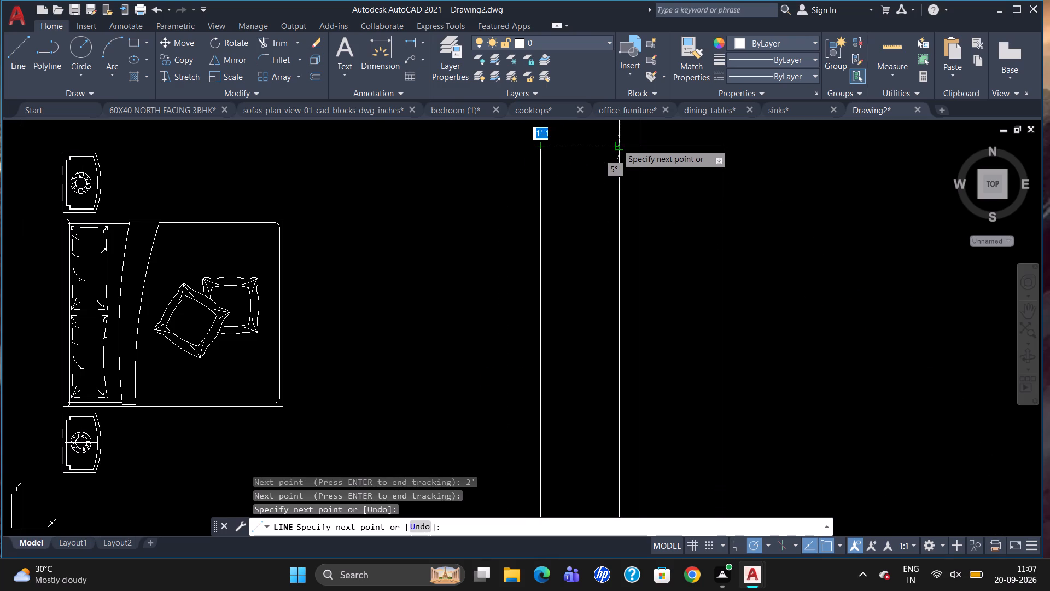
pyautogui.click(616, 143)
pyautogui.press('Escape')
pyautogui.scroll(-2, 555, 175)
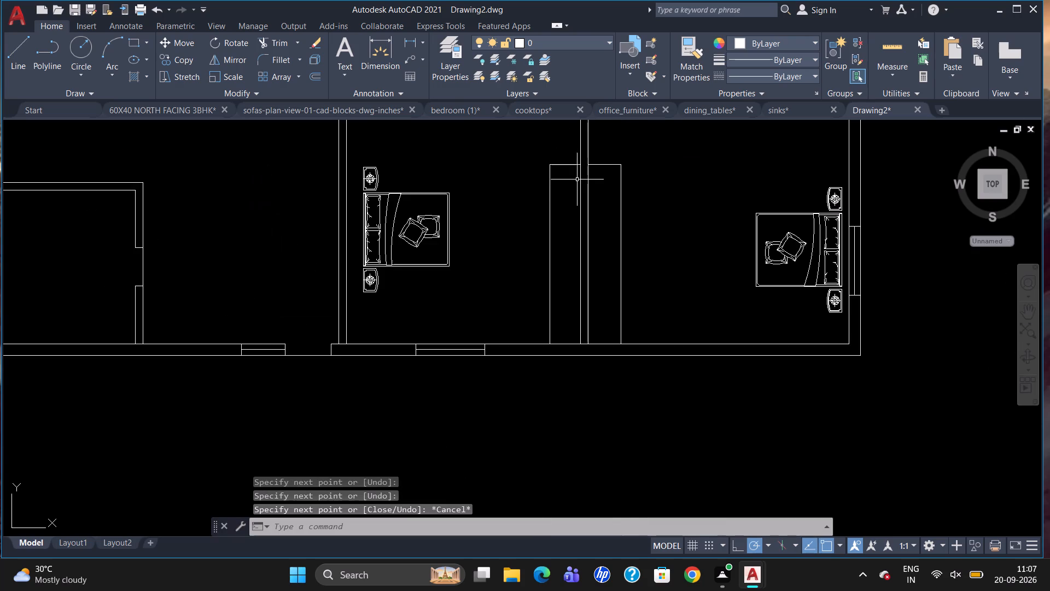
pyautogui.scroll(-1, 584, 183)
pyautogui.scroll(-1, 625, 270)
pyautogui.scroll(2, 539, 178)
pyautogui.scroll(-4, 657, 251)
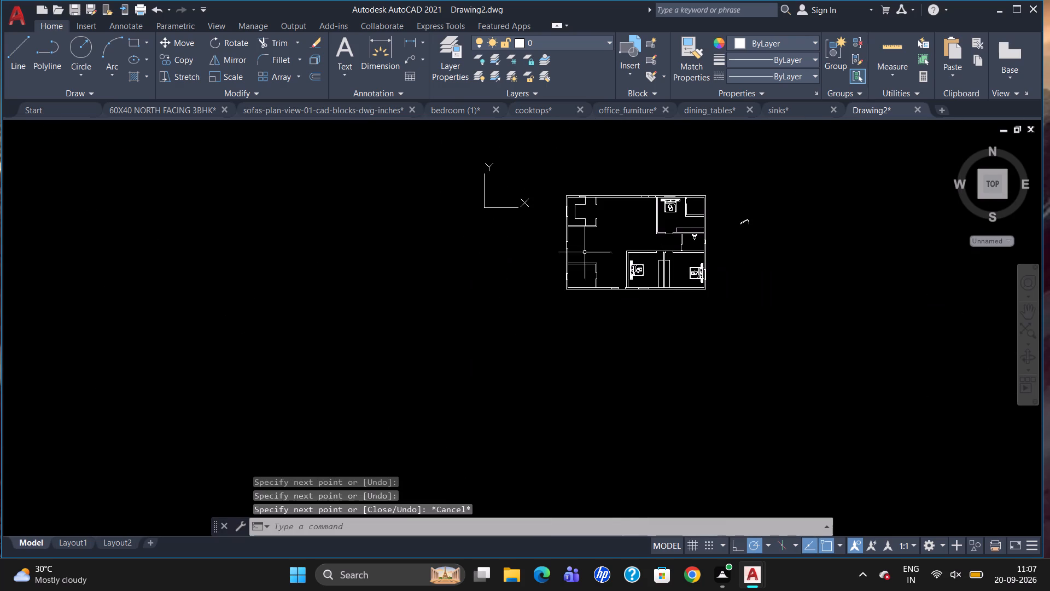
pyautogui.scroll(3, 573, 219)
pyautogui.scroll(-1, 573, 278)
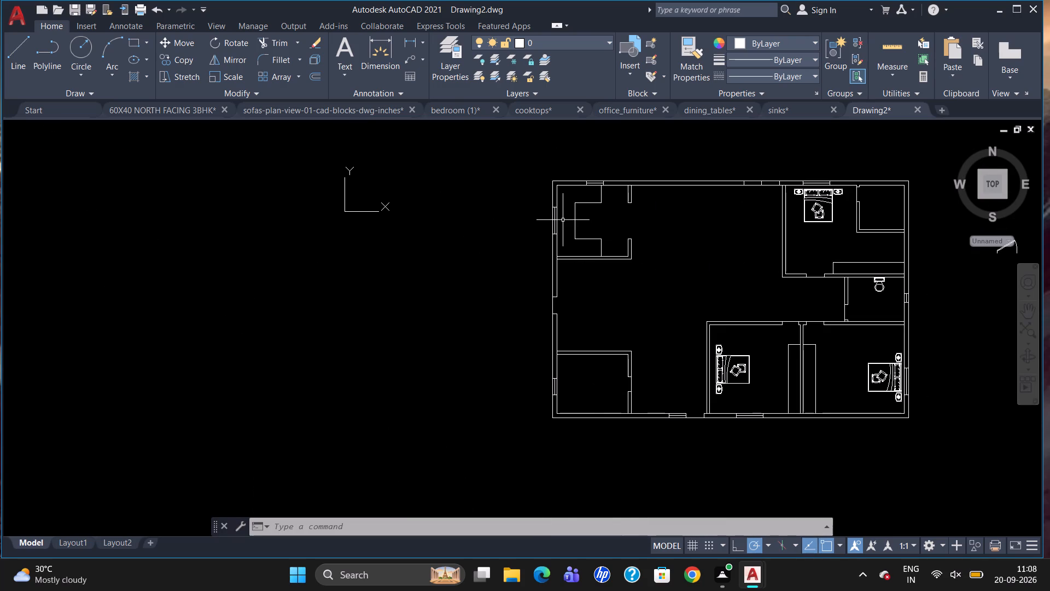
# Copy the rectangular two-burner cooktop, second in its row, from the cooktops drawing to the clipboard and return to Drawing2.
pyautogui.click(543, 111)
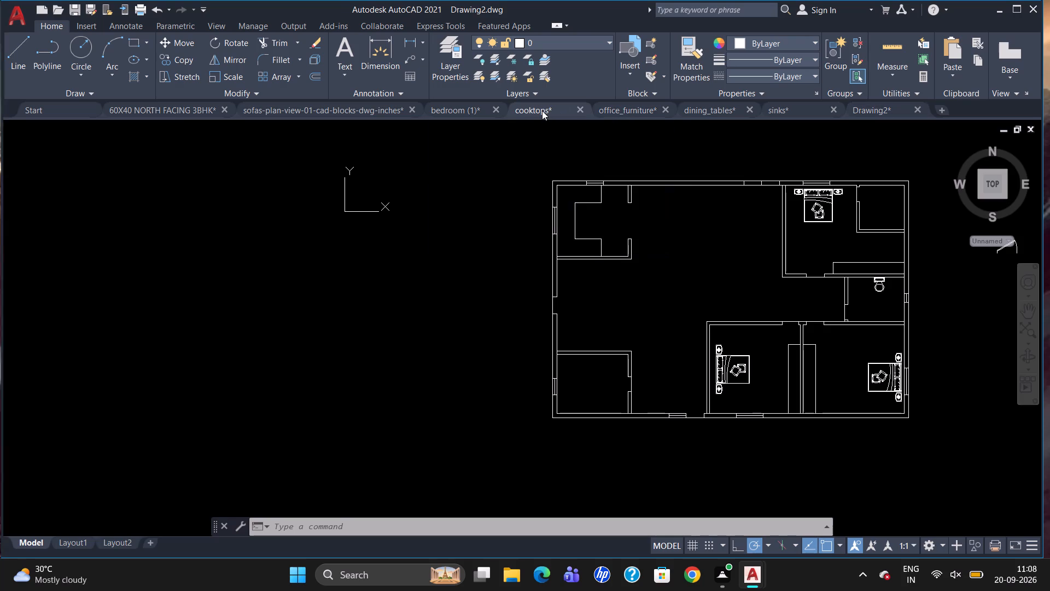
pyautogui.click(326, 302)
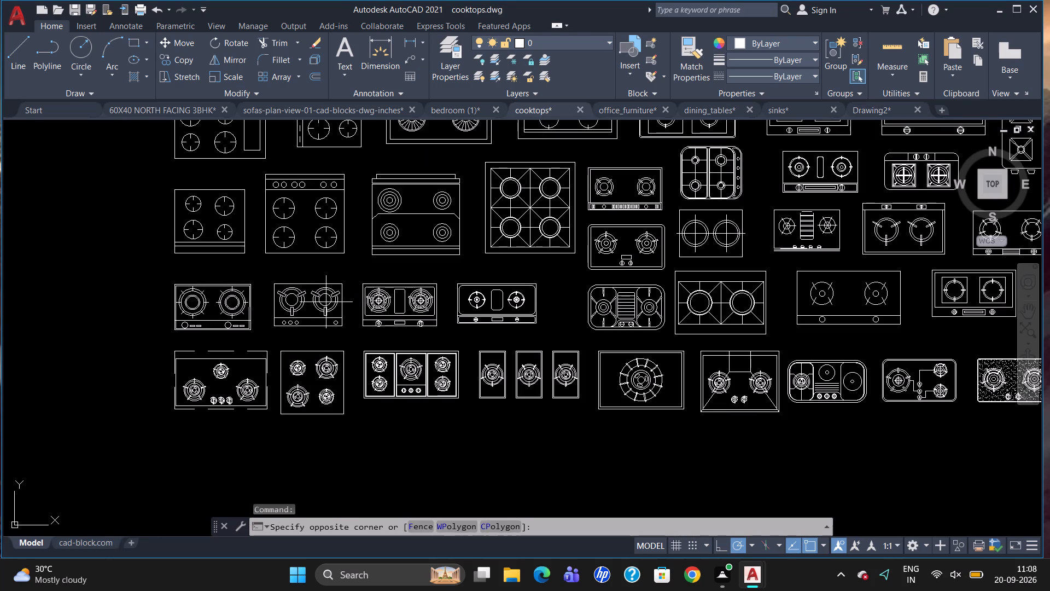
pyautogui.click(325, 302)
pyautogui.click(324, 306)
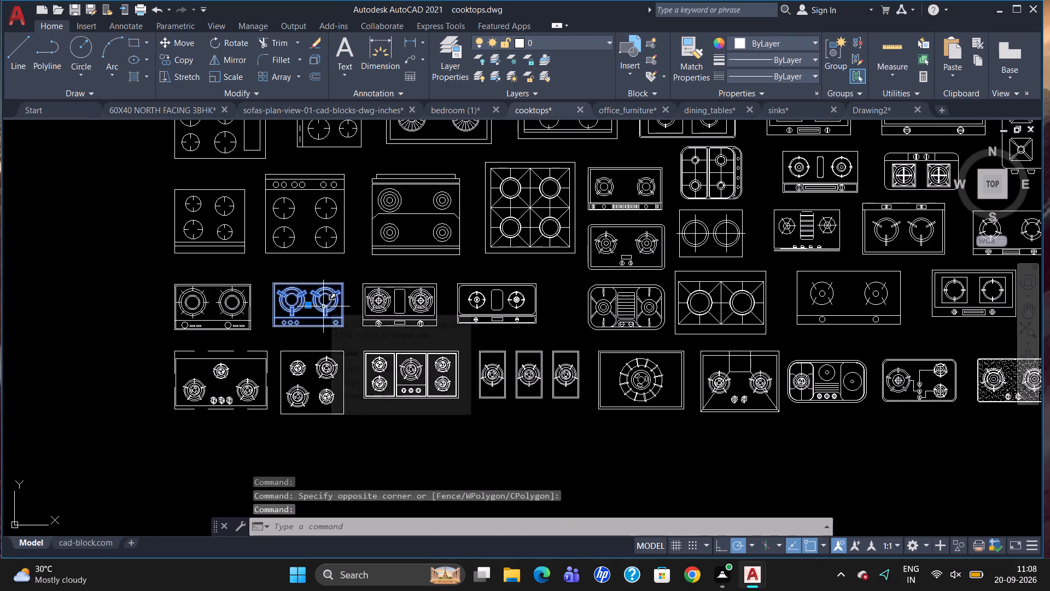
pyautogui.hotkey('ctrl', 'c')
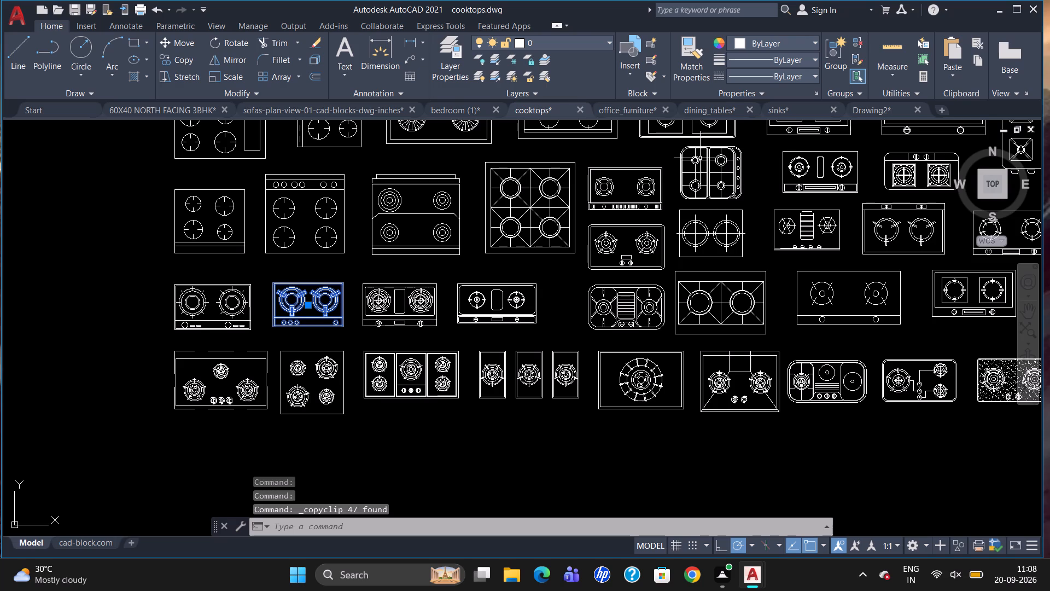
pyautogui.click(885, 111)
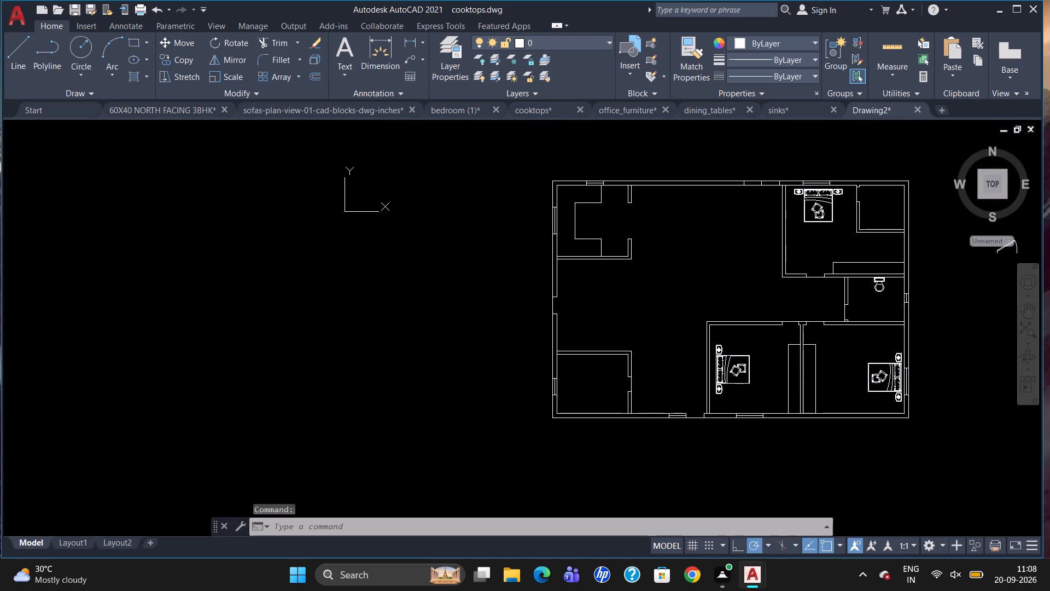
# Paste the copied two-burner cooktop into the open area below the kitchen and group its objects.
pyautogui.hotkey('ctrl', 'v')
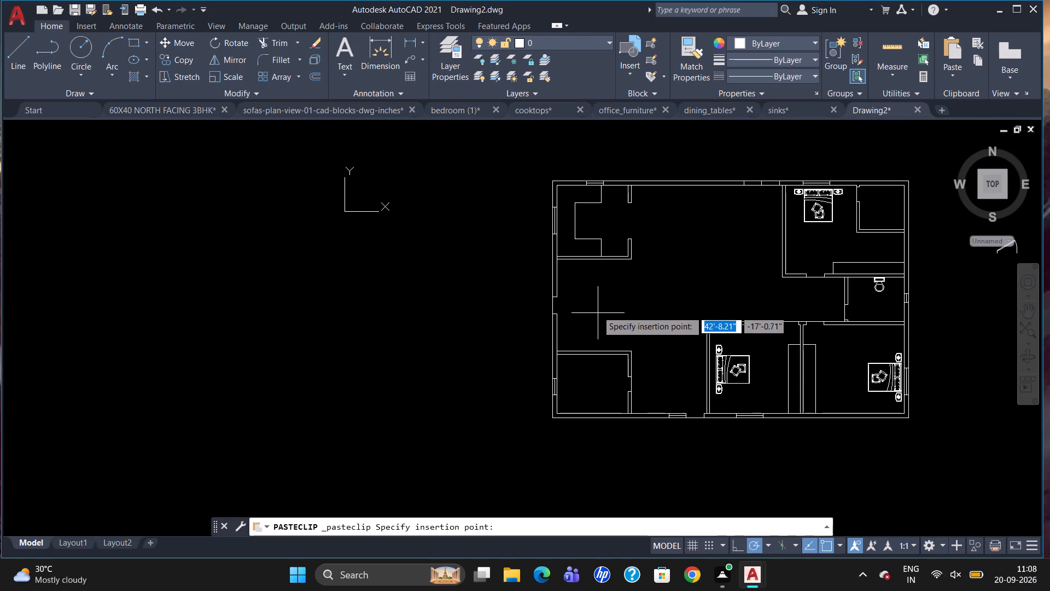
pyautogui.click(597, 311)
pyautogui.moveTo(629, 320); pyautogui.dragTo(583, 321)
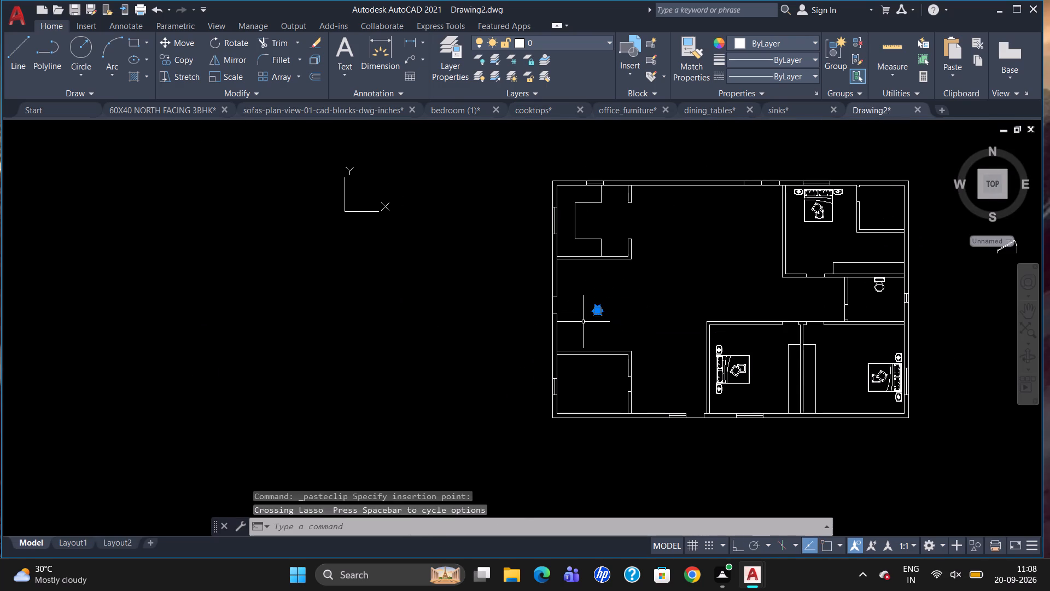
pyautogui.click(831, 58)
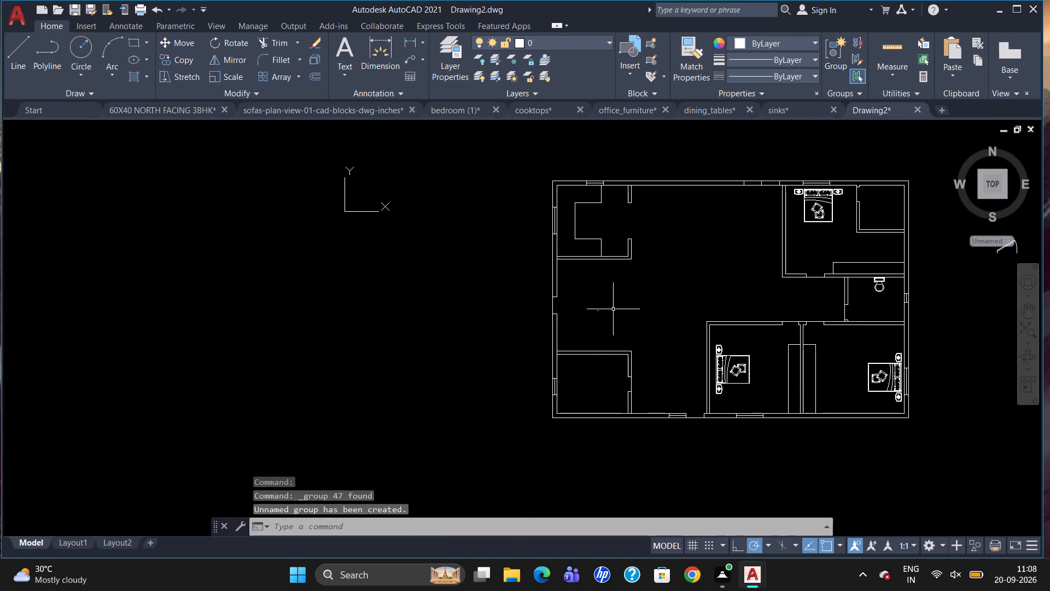
# Scale the grouped cooktop up freehand until its burners are clearly readable at plan scale.
pyautogui.click(594, 312)
pyautogui.click(598, 312)
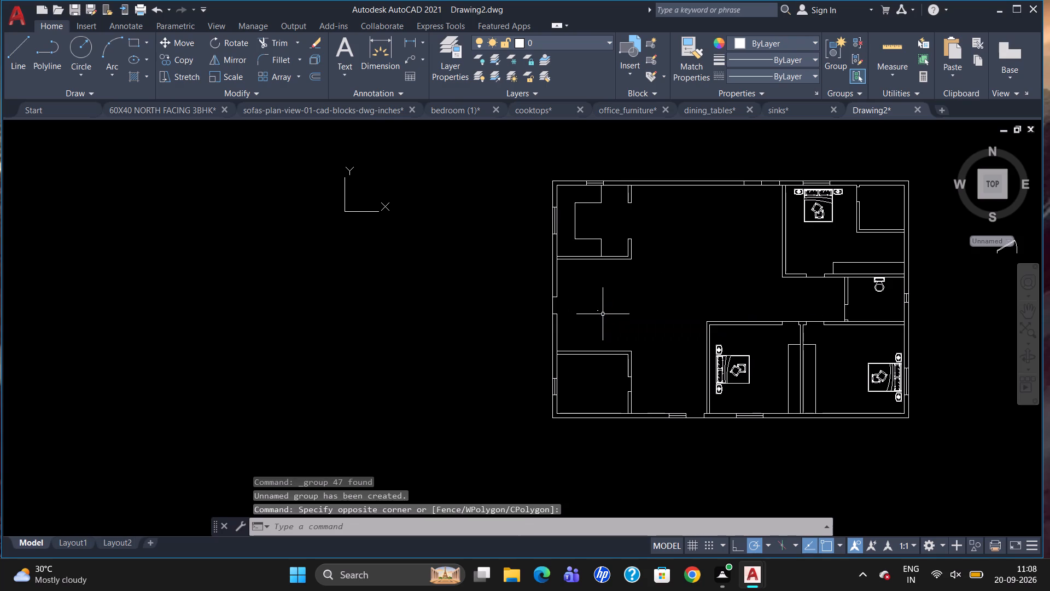
pyautogui.click(597, 310)
pyautogui.write('SC')
pyautogui.press('Return')
pyautogui.moveTo(599, 312); pyautogui.dragTo(598, 307)
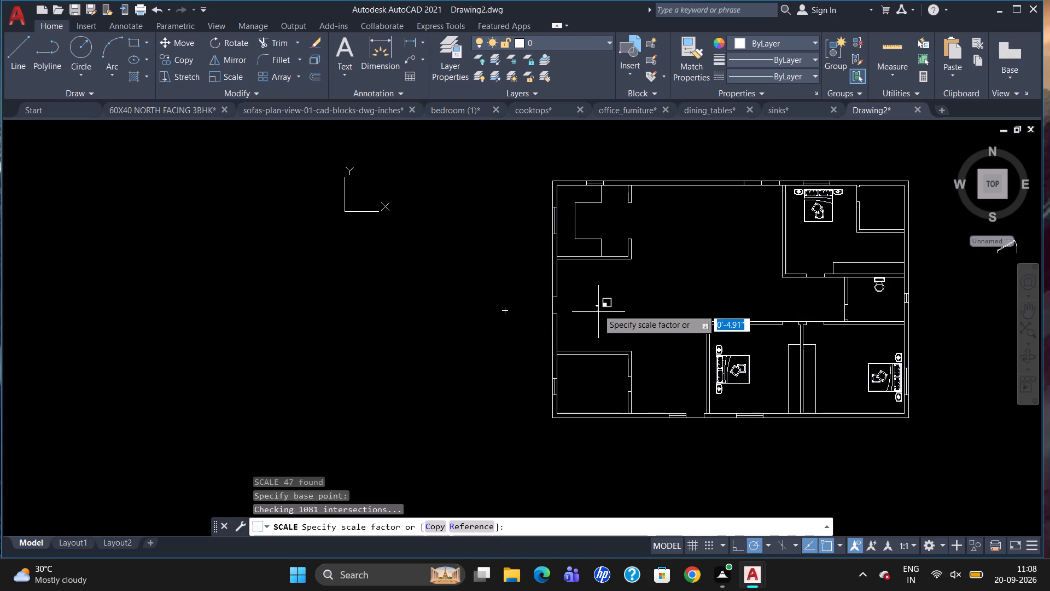
pyautogui.scroll(-1, 605, 337)
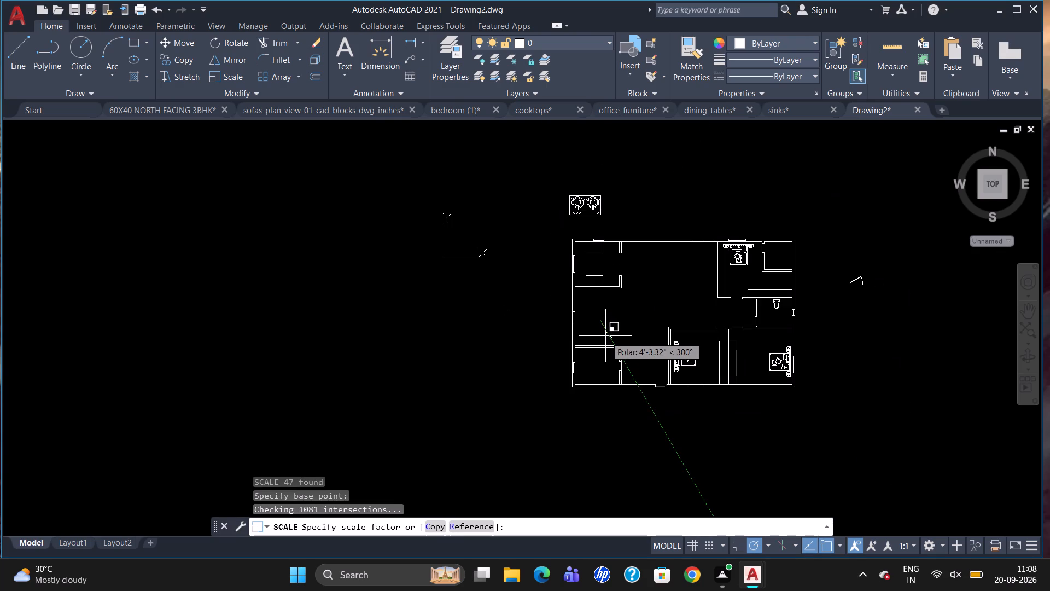
pyautogui.click(605, 336)
# Rotate the enlarged cooktop by 90° so its two burners line up vertically with the knobs on the right.
pyautogui.click(581, 208)
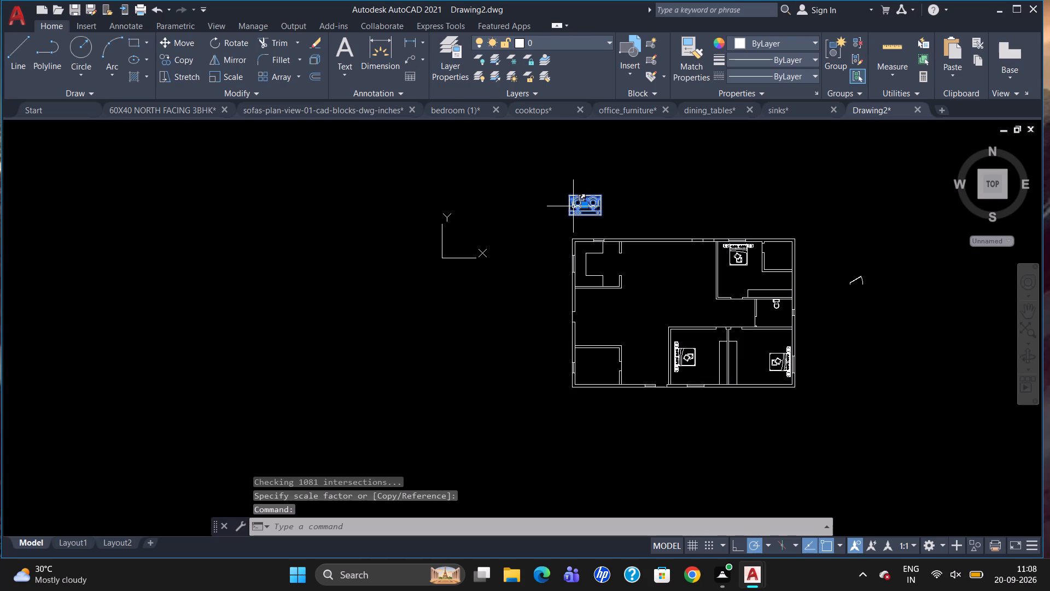
pyautogui.write('RO')
pyautogui.press('Return')
pyautogui.moveTo(573, 206); pyautogui.dragTo(575, 200)
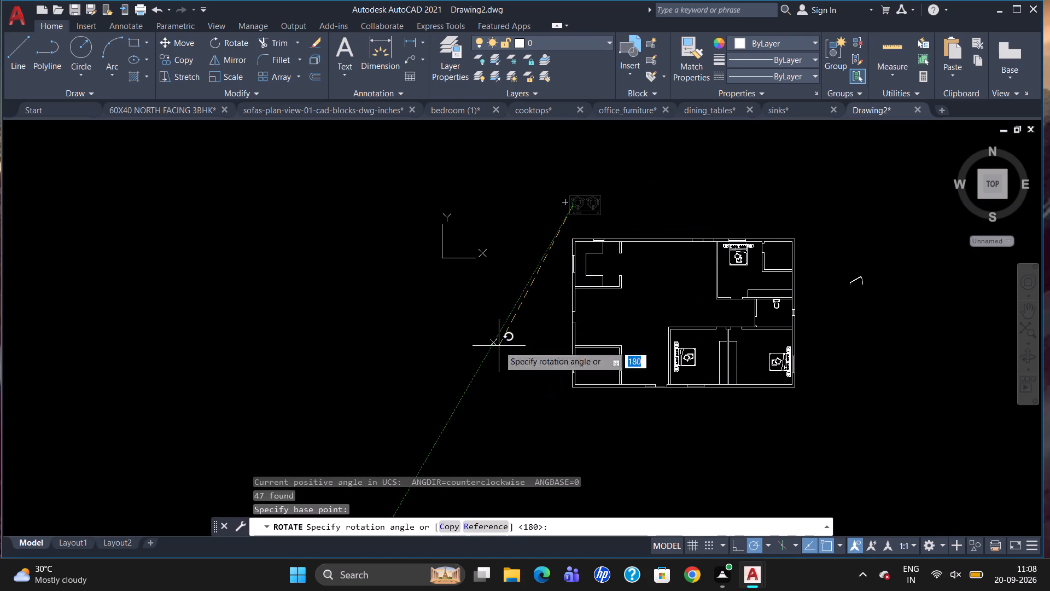
pyautogui.scroll(3, 568, 143)
pyautogui.click(586, 158)
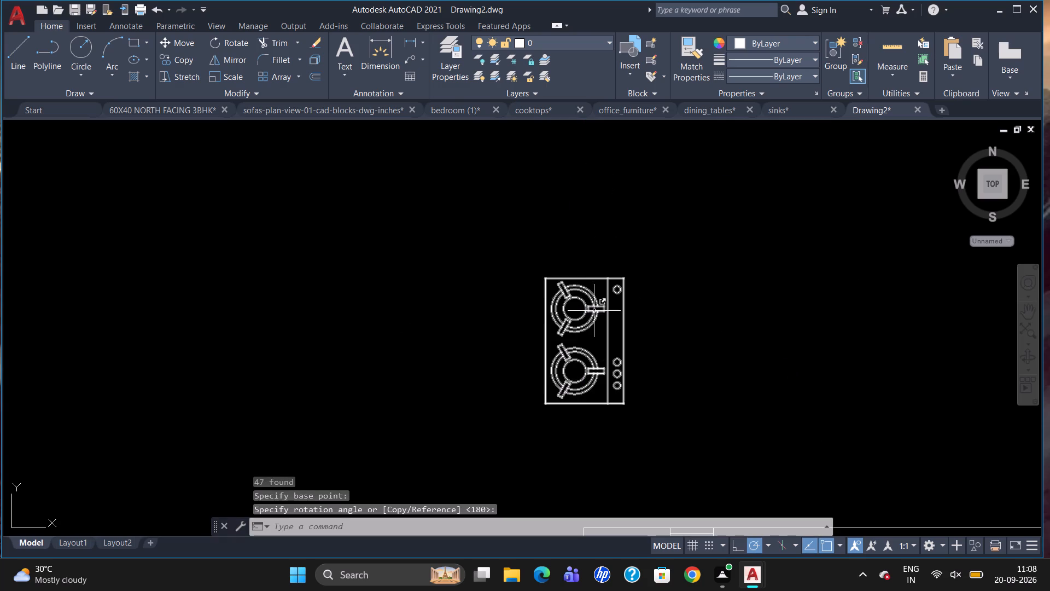
# Move the rotated cooktop into the kitchen, over the counter along the left wall.
pyautogui.click(594, 311)
pyautogui.scroll(-3, 584, 223)
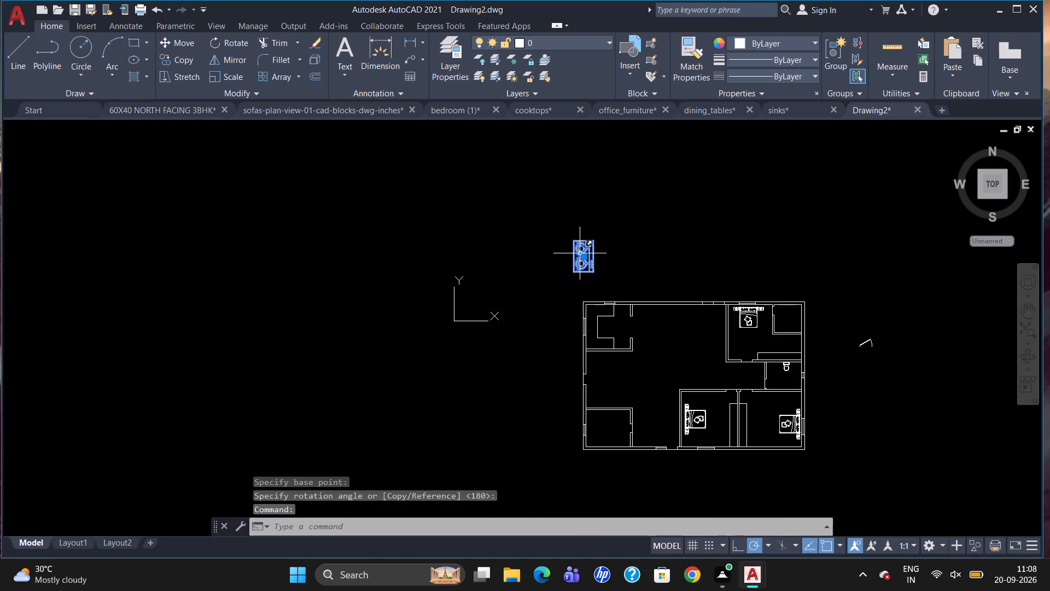
pyautogui.click(581, 254)
pyautogui.scroll(4, 602, 338)
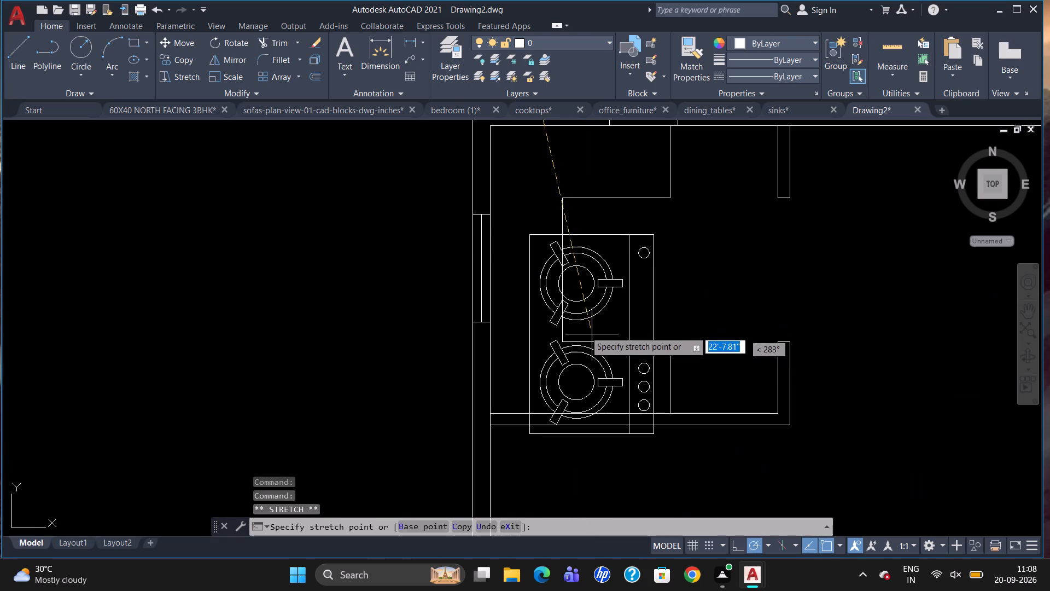
pyautogui.click(556, 311)
pyautogui.press('Escape')
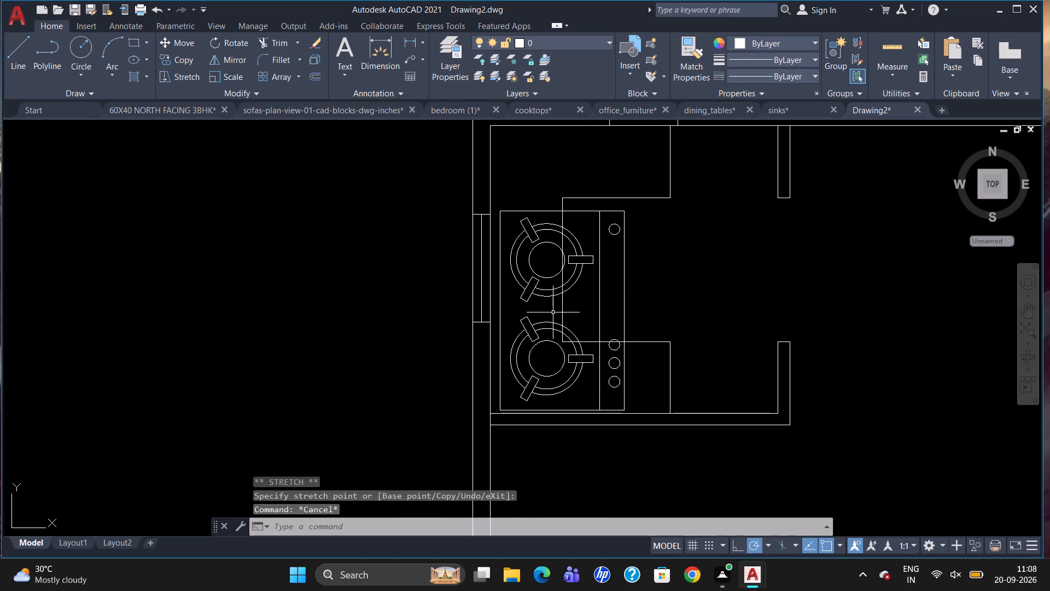
# Scale the cooktop down freehand to about half its size from its lower-left corner.
pyautogui.click(553, 312)
pyautogui.click(556, 327)
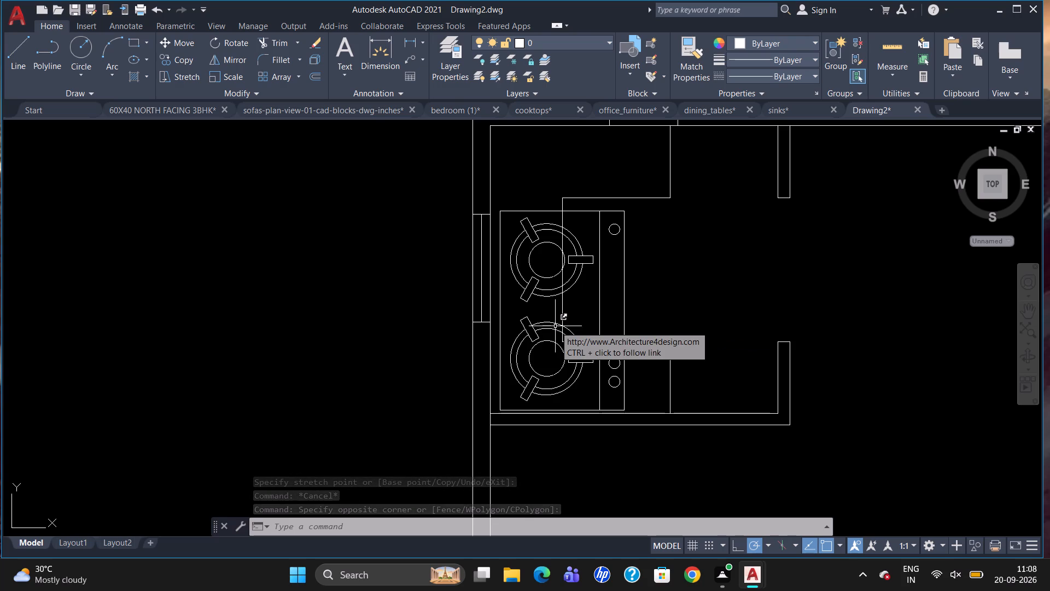
pyautogui.press('Escape')
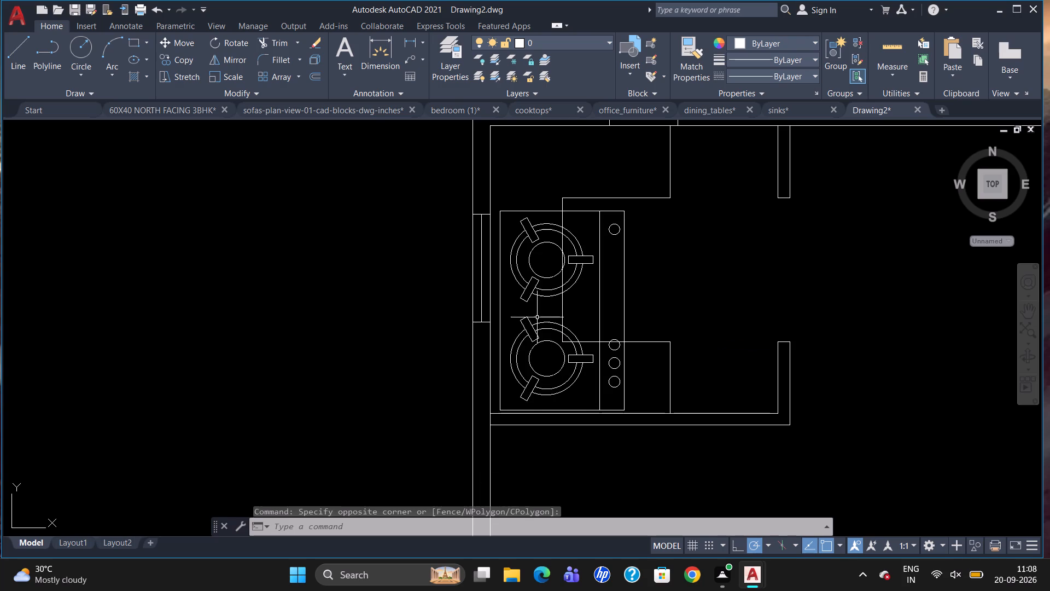
pyautogui.click(533, 395)
pyautogui.write('SC')
pyautogui.press('Return')
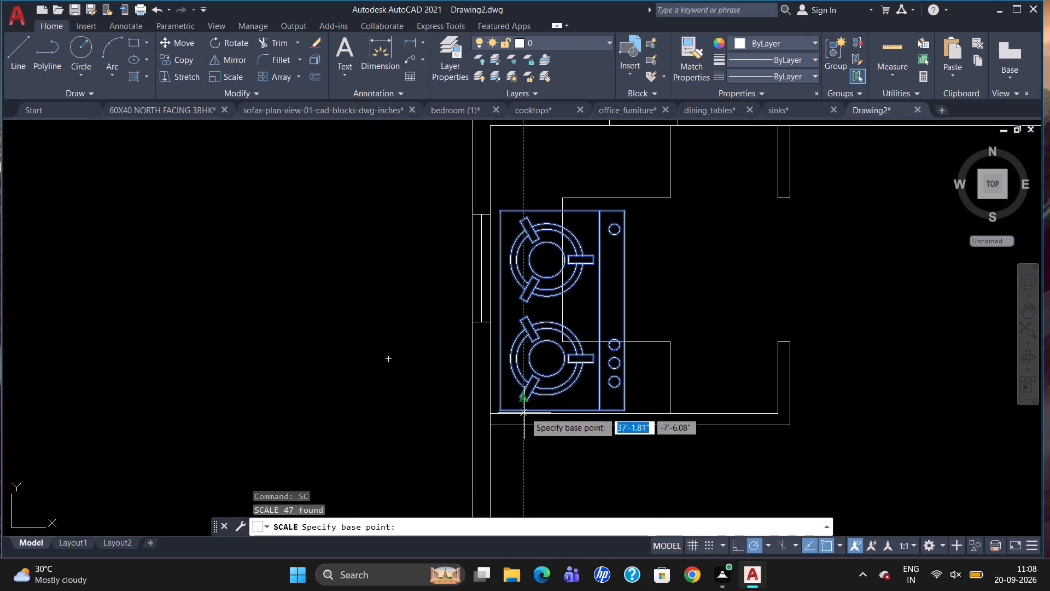
pyautogui.click(504, 407)
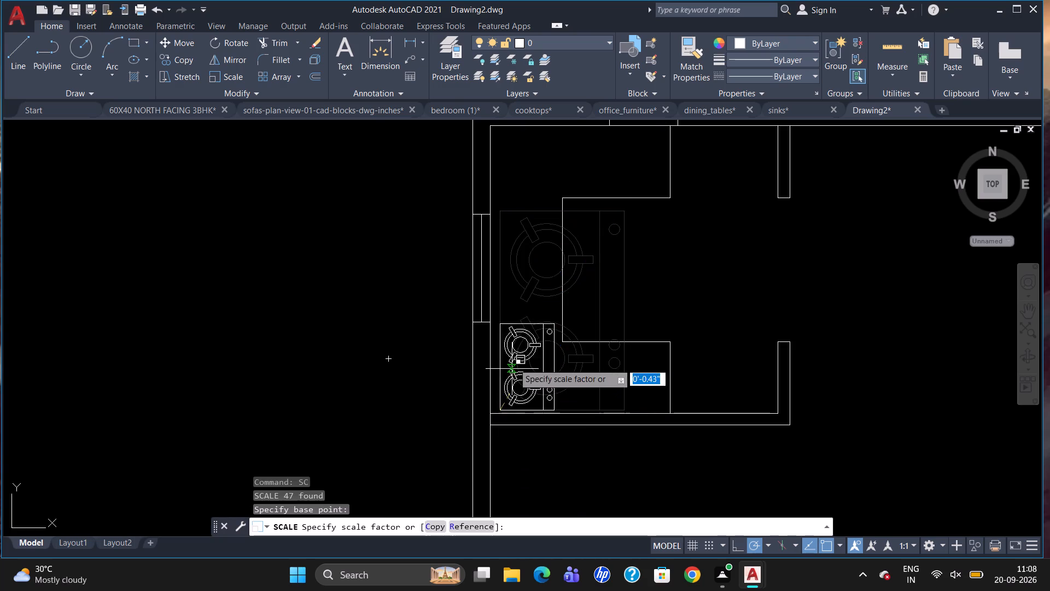
pyautogui.click(508, 357)
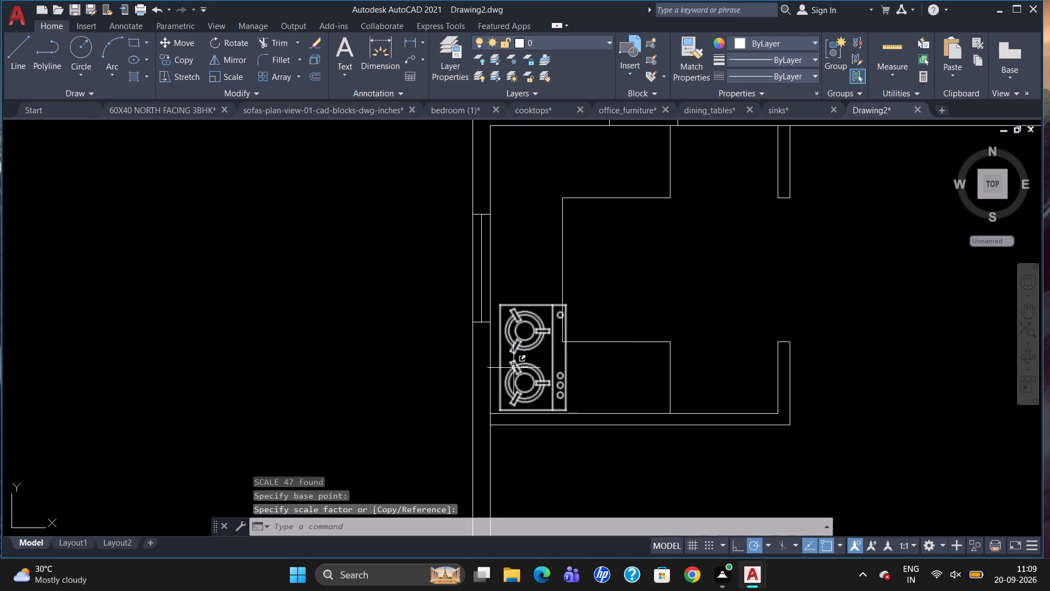
# Move the cooktop up onto the left kitchen counter, against the wall beside the window.
pyautogui.click(514, 369)
pyautogui.click(530, 357)
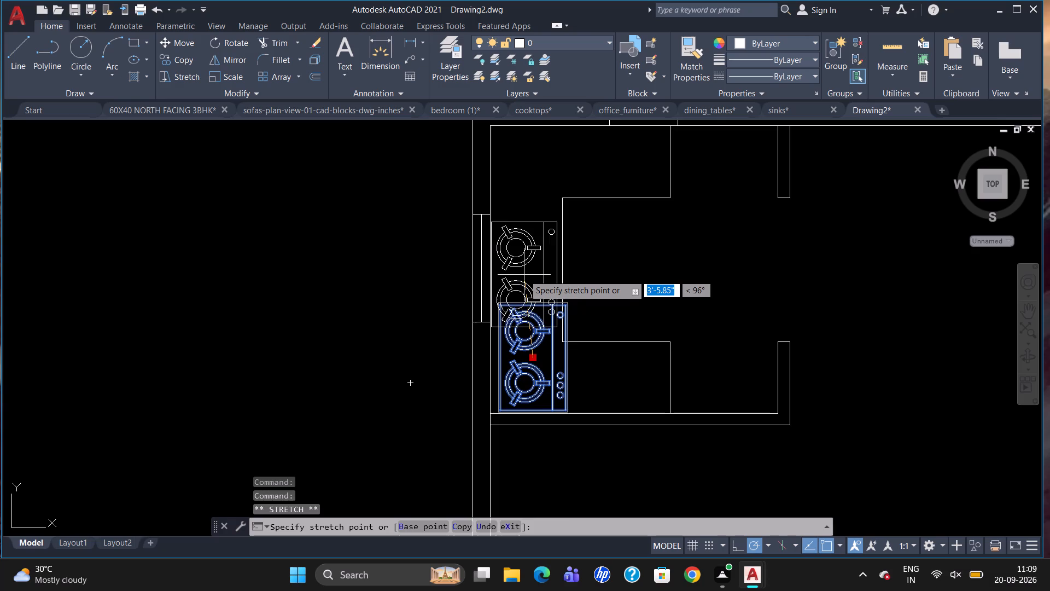
pyautogui.scroll(3, 524, 275)
pyautogui.click(524, 286)
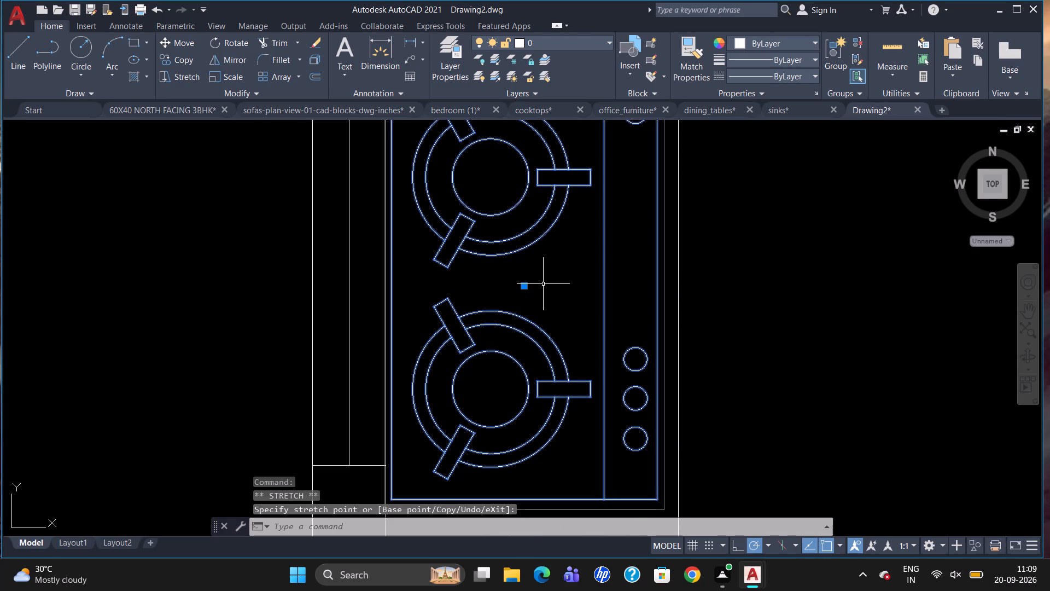
pyautogui.press('Escape')
pyautogui.scroll(-3, 549, 299)
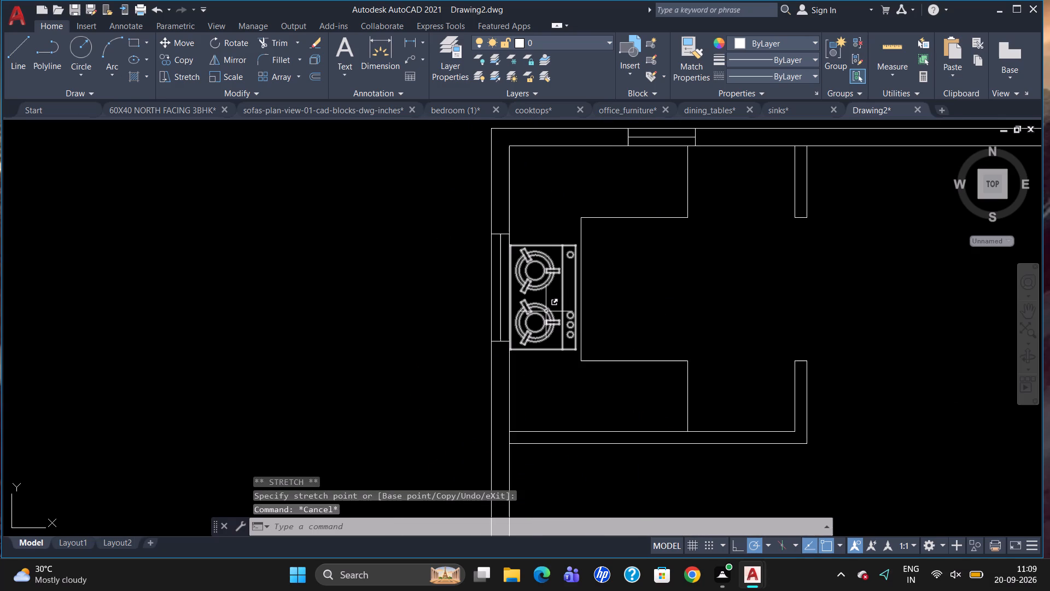
pyautogui.scroll(-2, 535, 311)
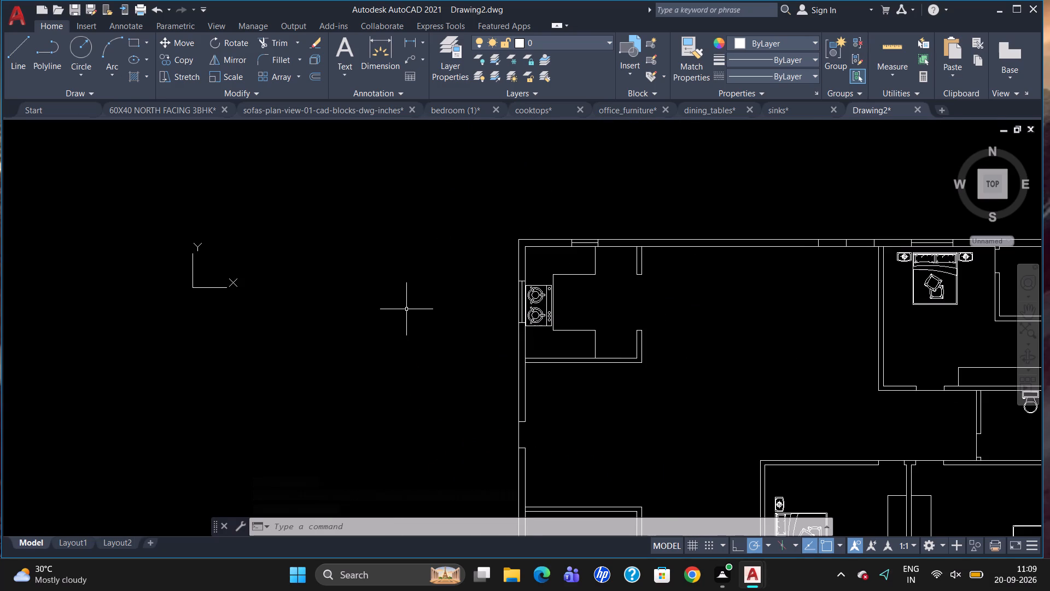
# Insert the Sink-single - 30 in top and Faucet - kit sink top blocks from DesignCenter's Kitchens.dwg, faucet on the sink's back edge, outside the plan.
pyautogui.hotkey('ctrl', '2')
pyautogui.moveTo(376, 301); pyautogui.dragTo(203, 381)
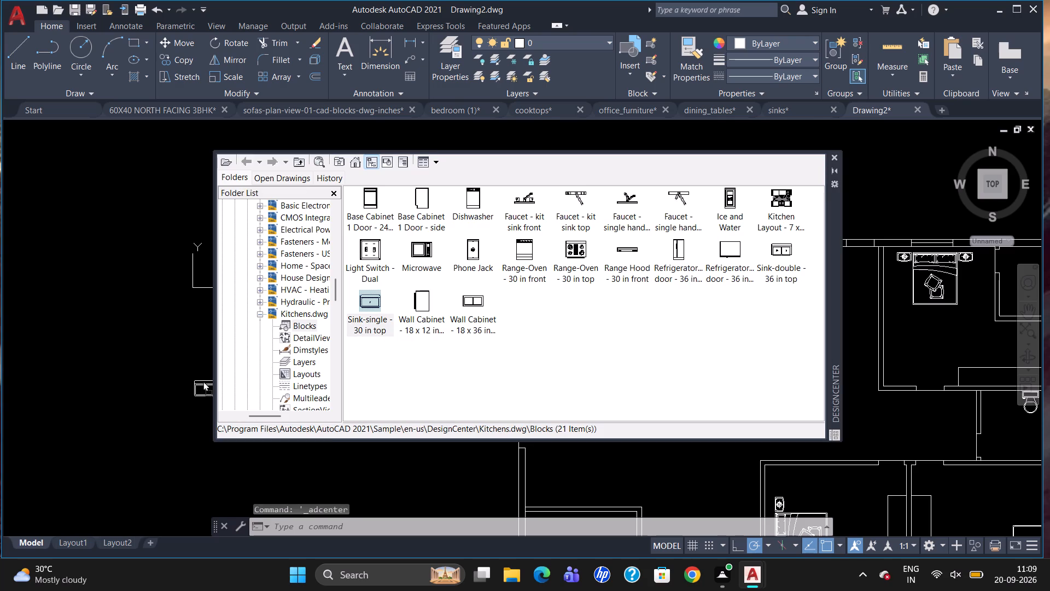
pyautogui.moveTo(203, 381); pyautogui.dragTo(167, 375)
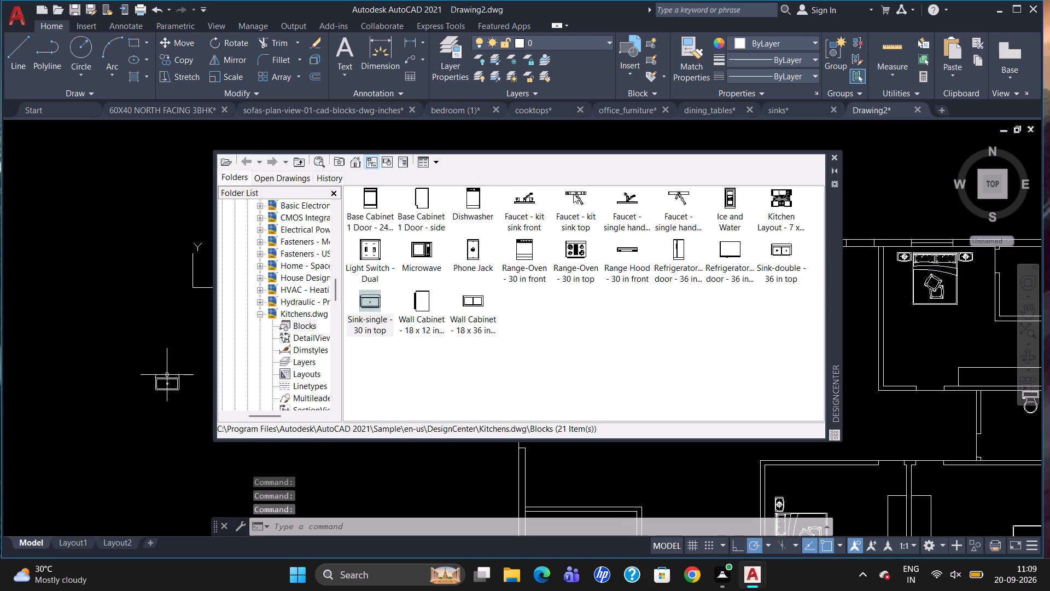
pyautogui.moveTo(575, 194); pyautogui.dragTo(171, 379)
pyautogui.moveTo(171, 379); pyautogui.dragTo(166, 374)
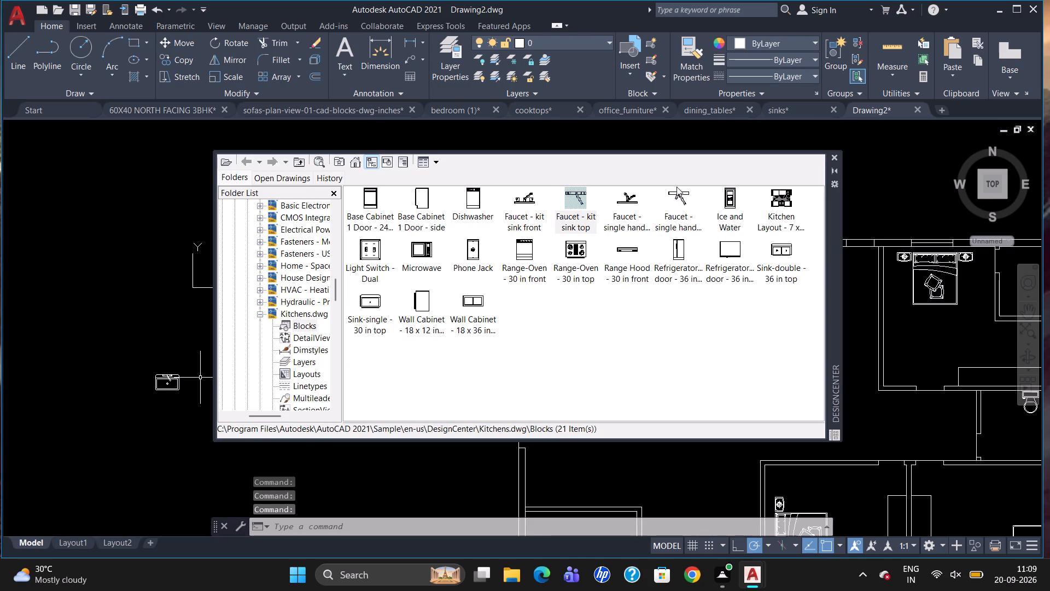
pyautogui.click(832, 158)
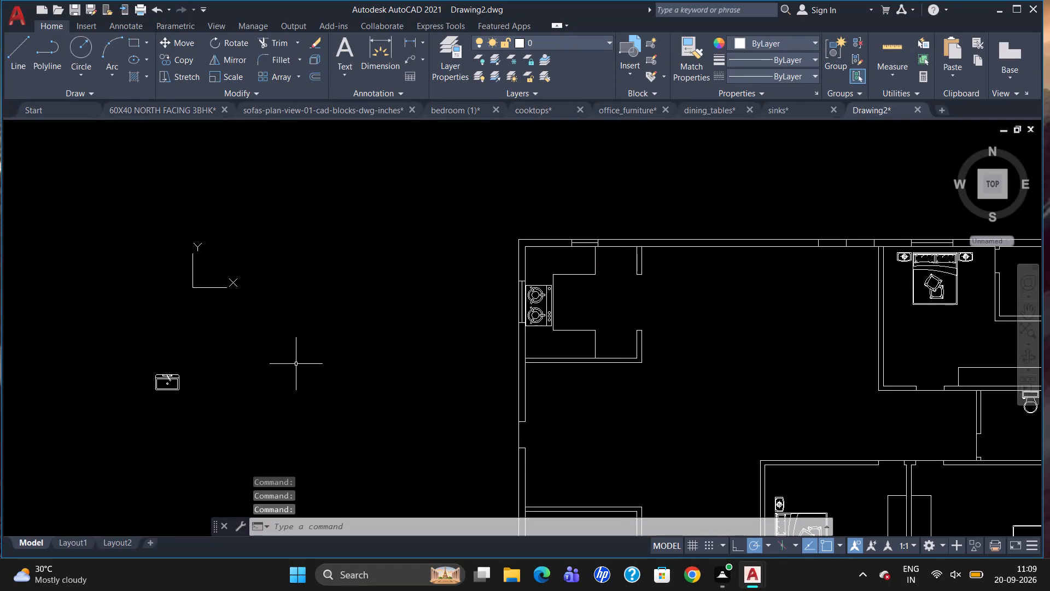
# Group the single sink and its faucet together.
pyautogui.click(166, 376)
pyautogui.click(170, 390)
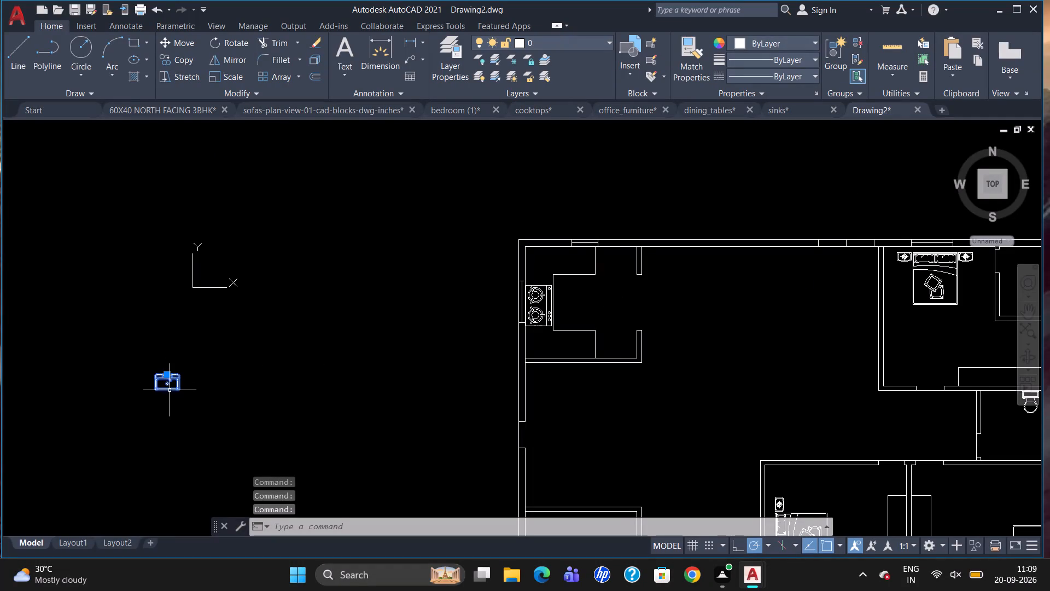
pyautogui.press('g')
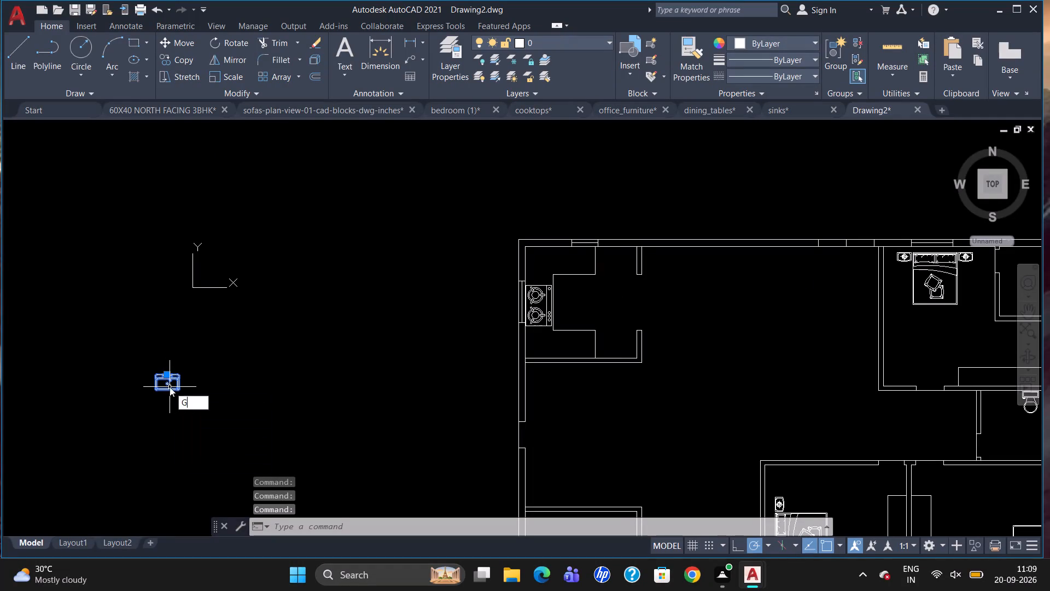
pyautogui.press('Return')
# Rotate the sink and faucet group by 180° so the faucet is on the lower side.
pyautogui.click(170, 386)
pyautogui.write('RO')
pyautogui.press('Return')
pyautogui.moveTo(171, 383); pyautogui.dragTo(172, 378)
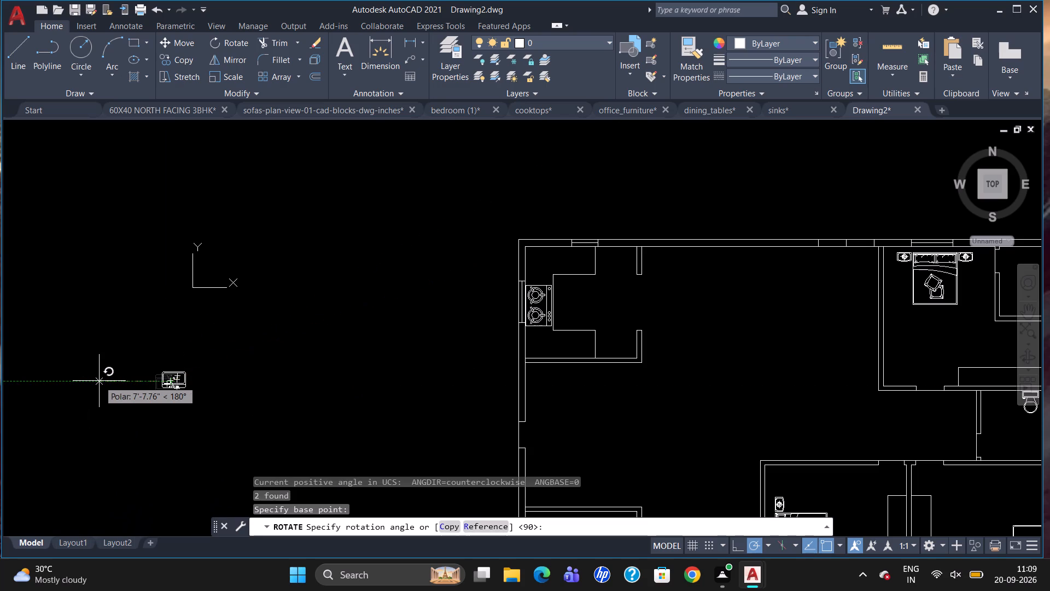
pyautogui.click(99, 380)
# Move the sink group onto the kitchen's lower counter, with the faucet side toward the bottom wall.
pyautogui.click(164, 383)
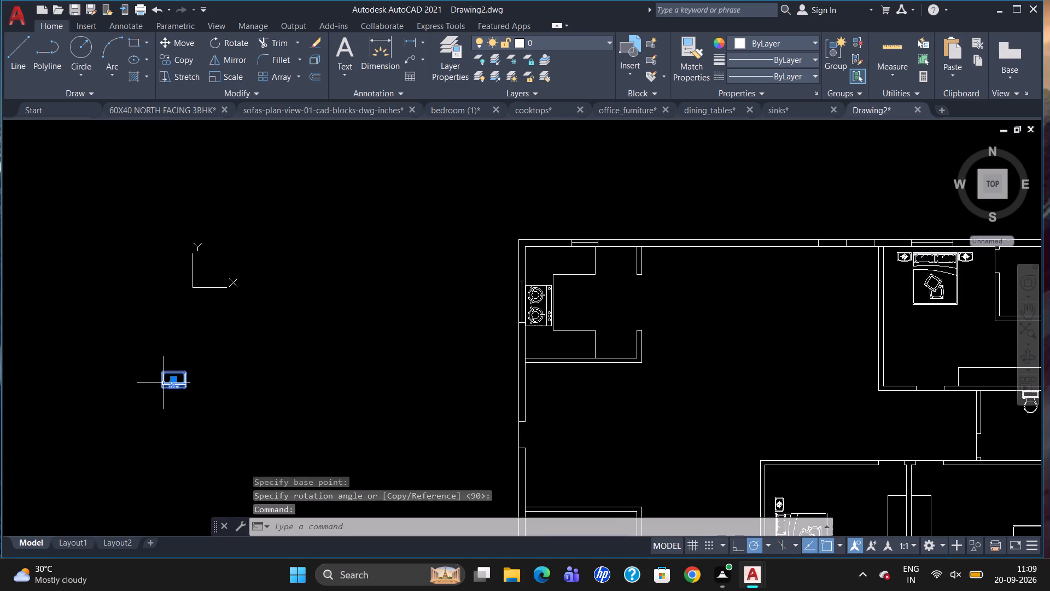
pyautogui.click(173, 379)
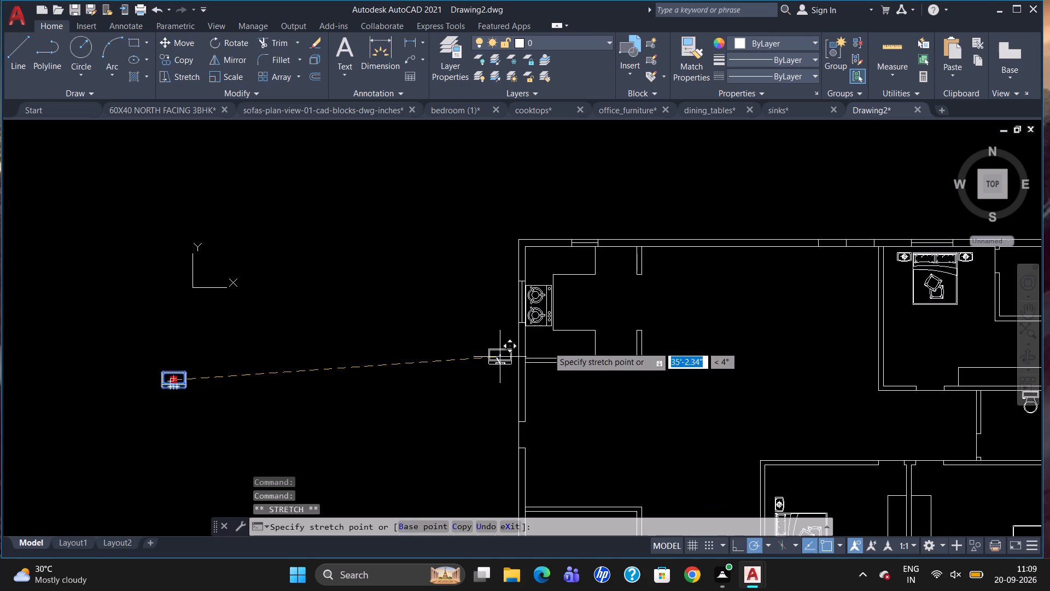
pyautogui.scroll(3, 551, 345)
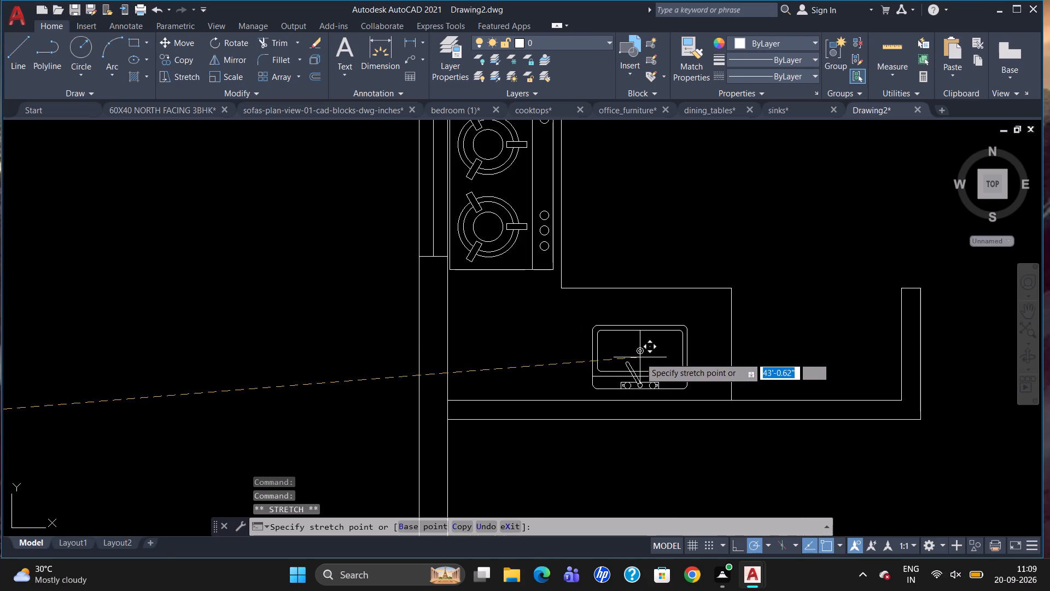
pyautogui.click(641, 357)
pyautogui.press('Escape')
pyautogui.scroll(-2, 489, 379)
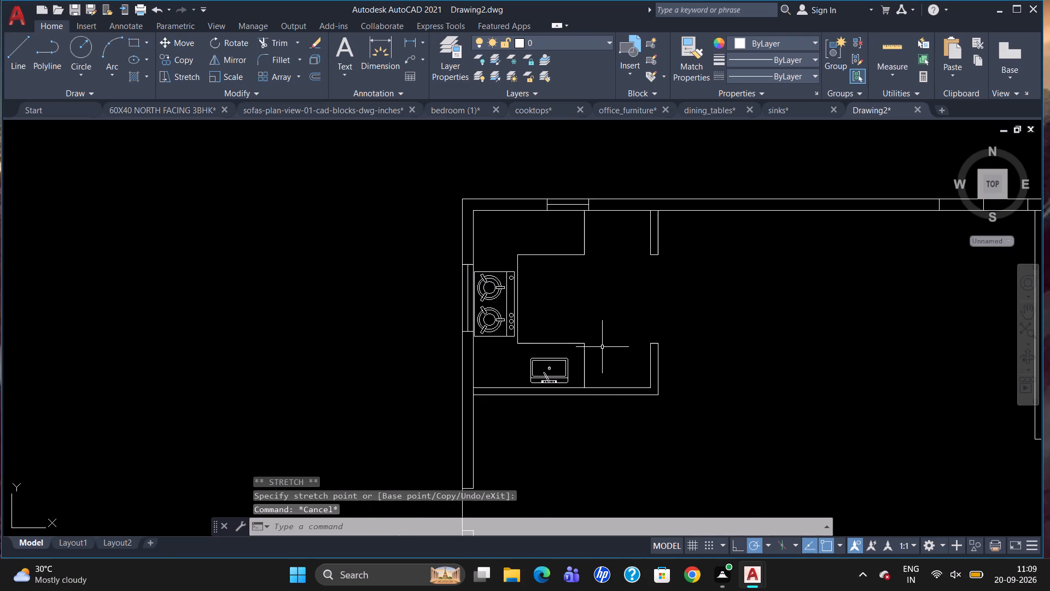
pyautogui.scroll(-1, 593, 343)
pyautogui.scroll(-1, 571, 218)
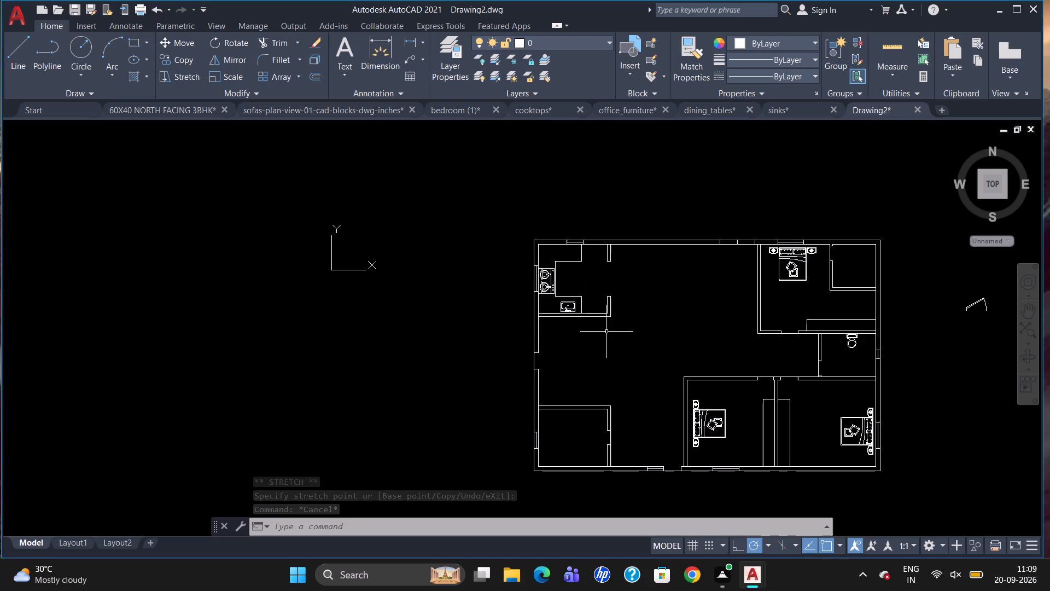
pyautogui.scroll(-1, 597, 296)
pyautogui.scroll(1, 623, 374)
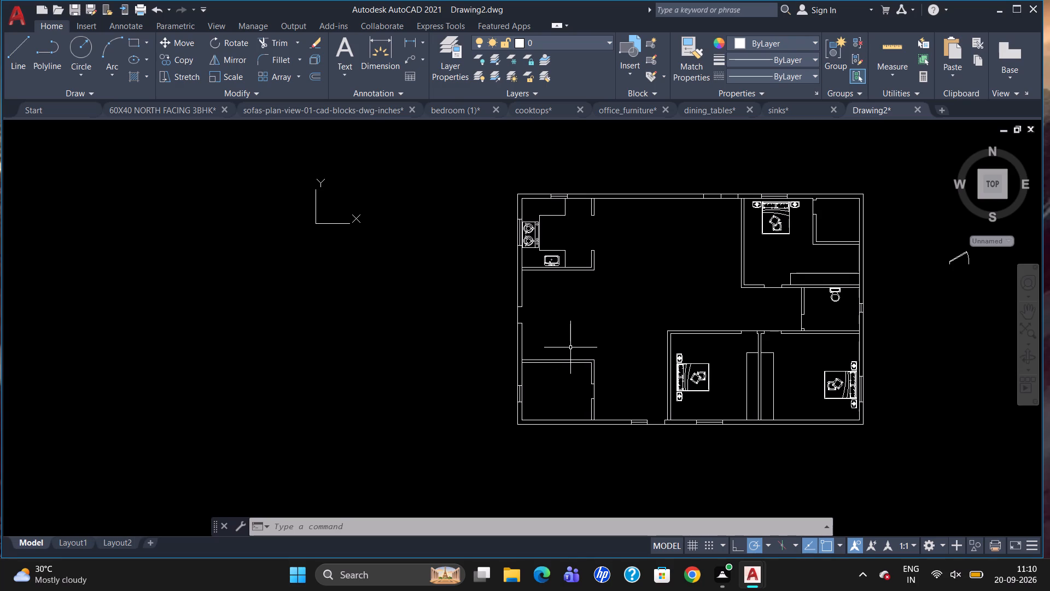
# Move the bed group in the lower-right bedroom straight up about 4' along the outer wall.
pyautogui.click(844, 378)
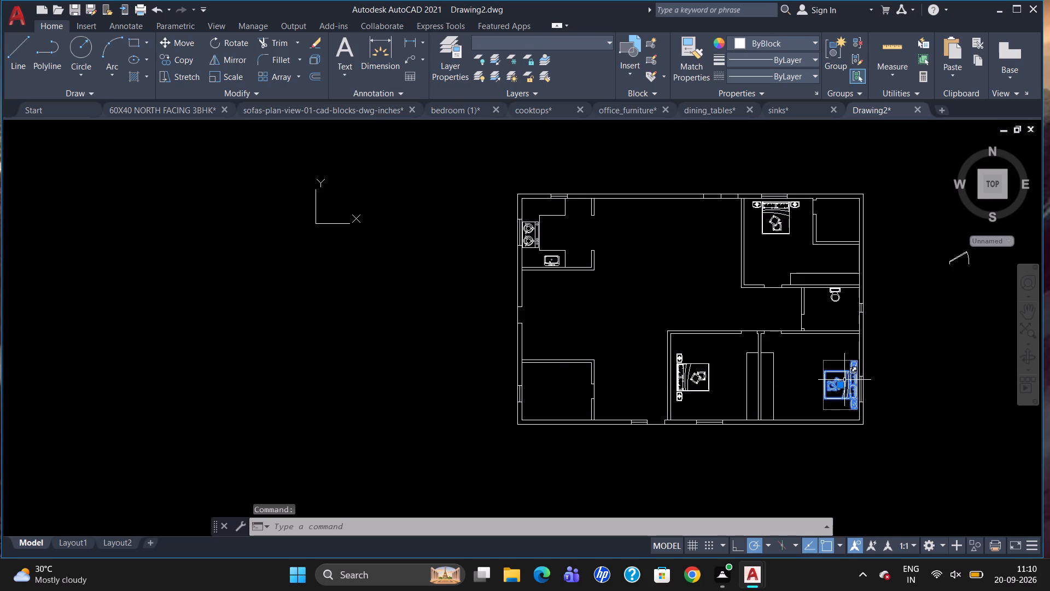
pyautogui.press('m')
pyautogui.press('Return')
pyautogui.click(841, 381)
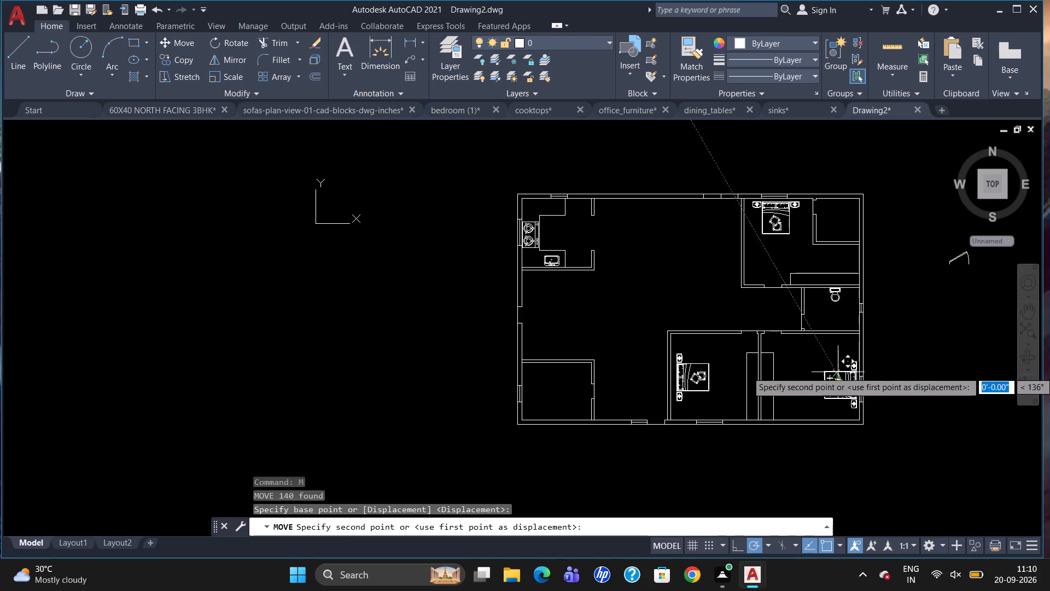
pyautogui.scroll(3, 837, 368)
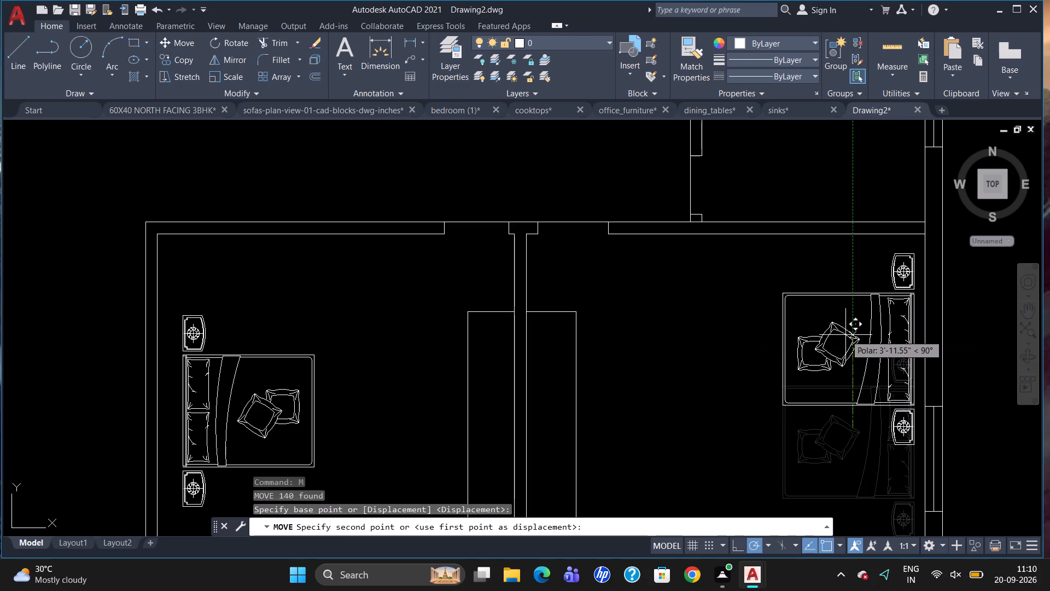
pyautogui.click(845, 335)
# Move the lower-right bedroom's window about 5' up along the right outer wall so it sits behind the bed.
pyautogui.scroll(-1, 714, 323)
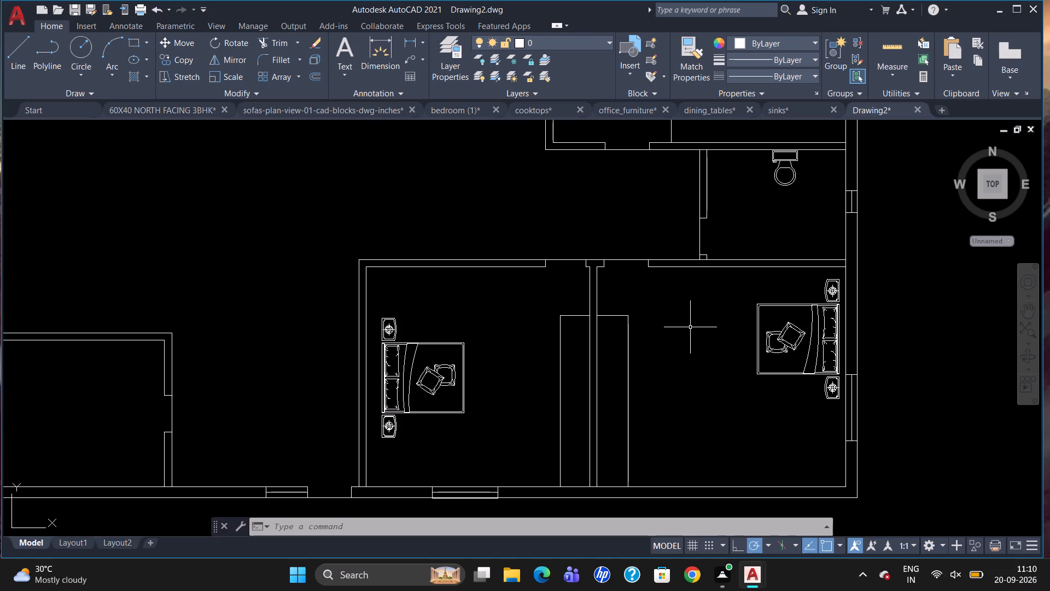
pyautogui.scroll(-1, 714, 334)
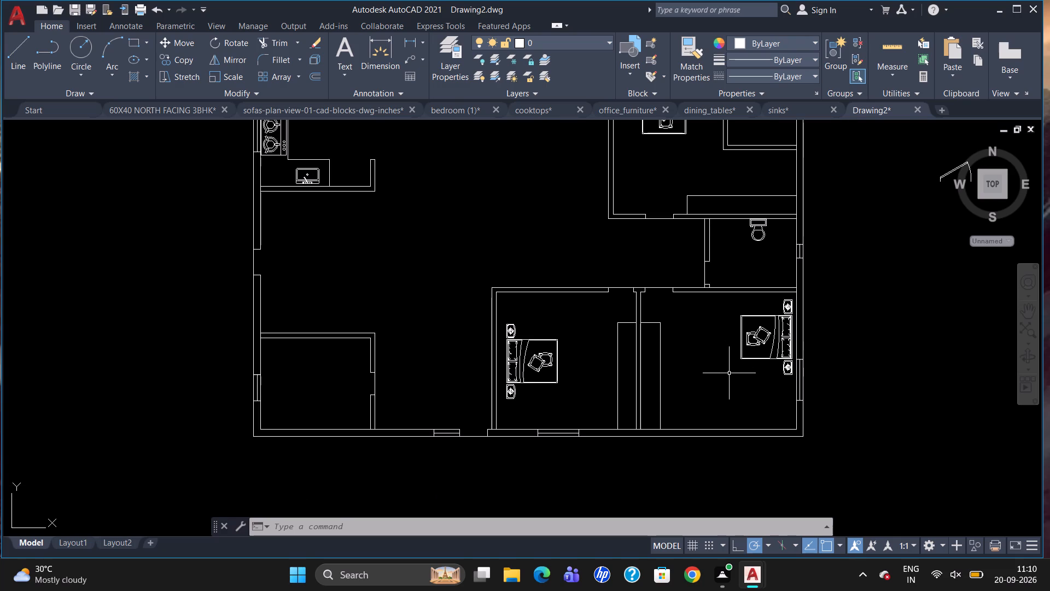
pyautogui.scroll(-1, 732, 378)
pyautogui.scroll(1, 732, 379)
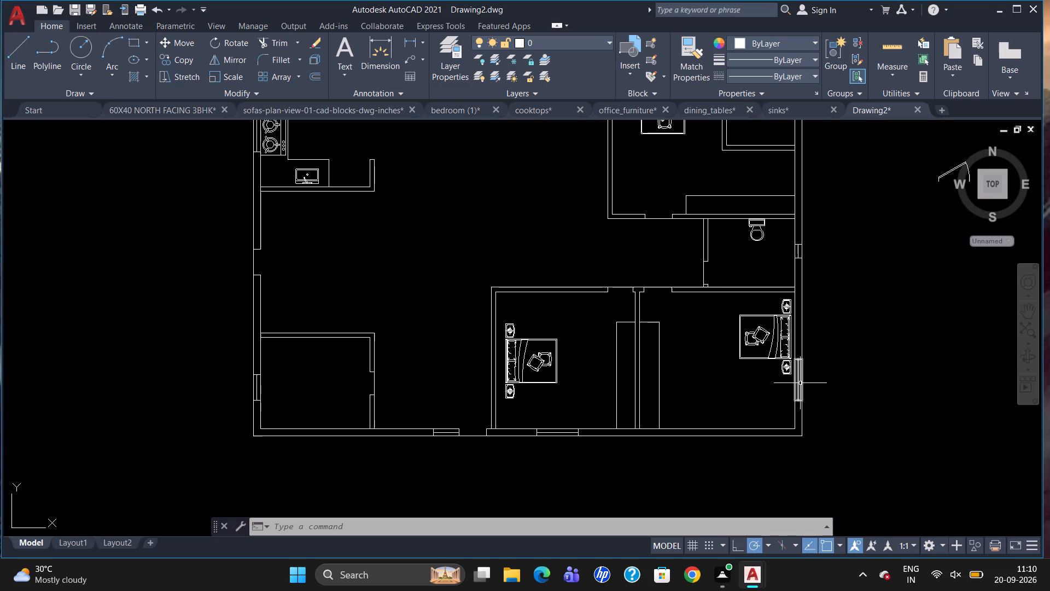
pyautogui.click(800, 383)
pyautogui.press(',')
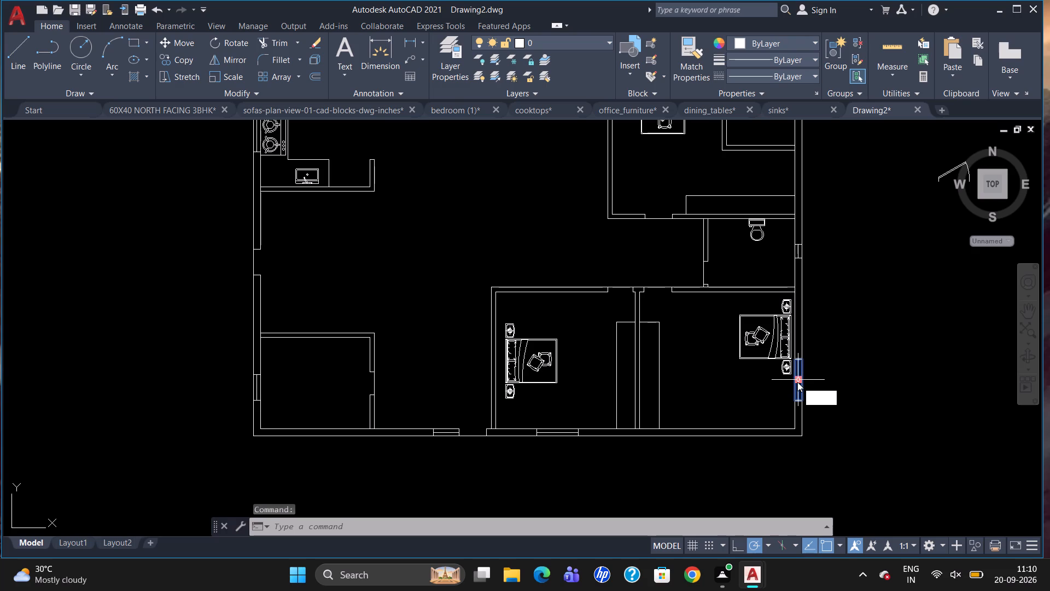
pyautogui.press('BackSpace')
pyautogui.press('m')
pyautogui.press('Return')
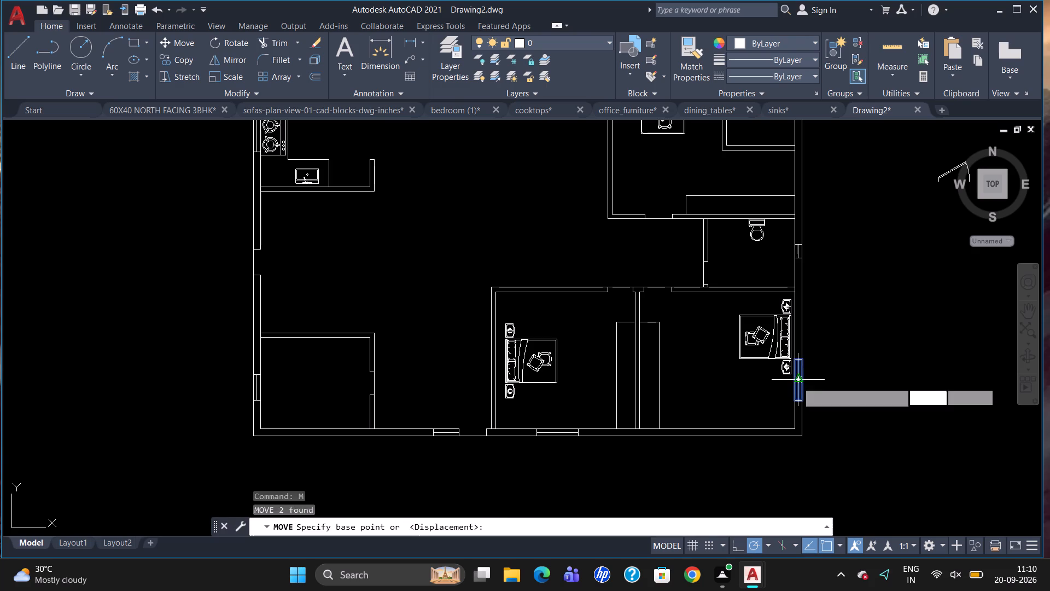
pyautogui.click(797, 382)
pyautogui.scroll(3, 794, 321)
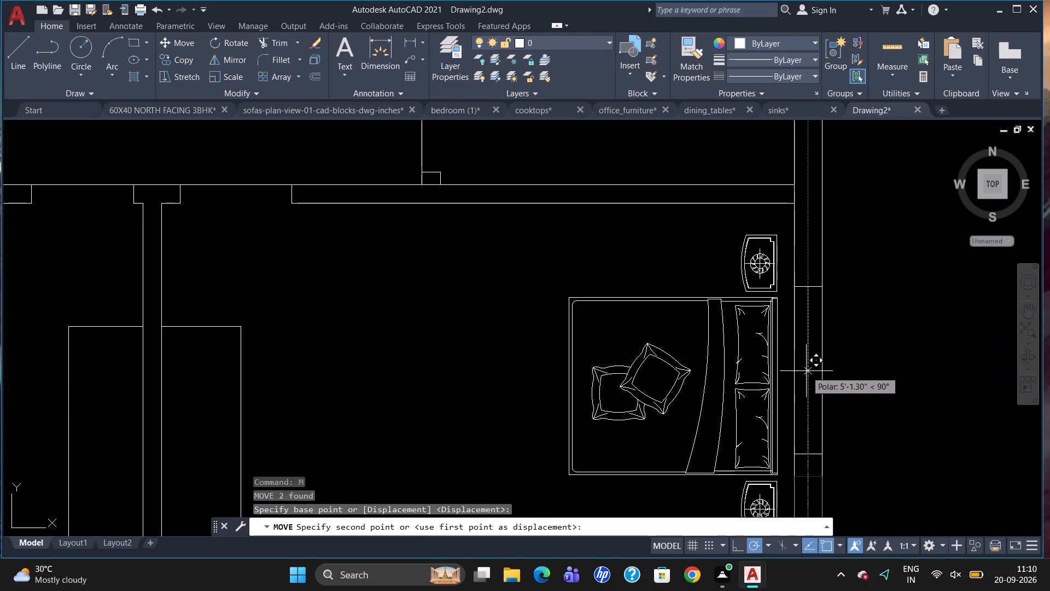
pyautogui.click(809, 378)
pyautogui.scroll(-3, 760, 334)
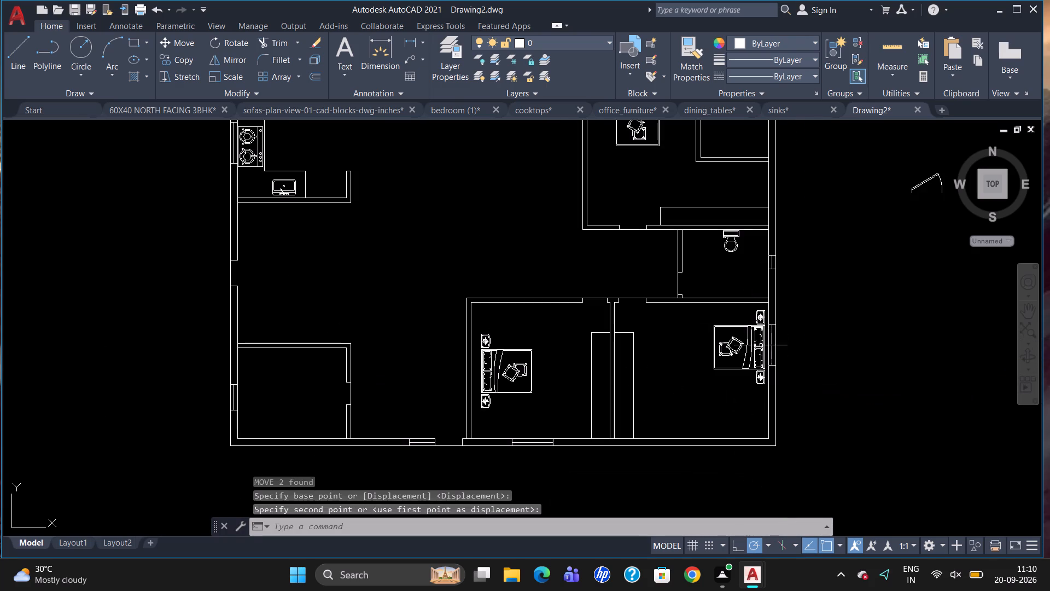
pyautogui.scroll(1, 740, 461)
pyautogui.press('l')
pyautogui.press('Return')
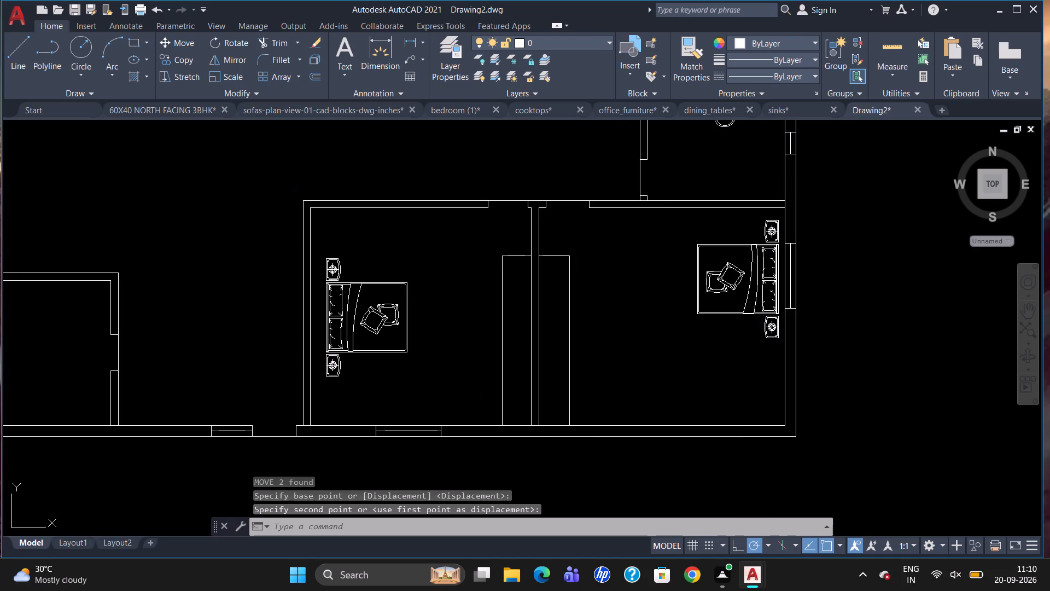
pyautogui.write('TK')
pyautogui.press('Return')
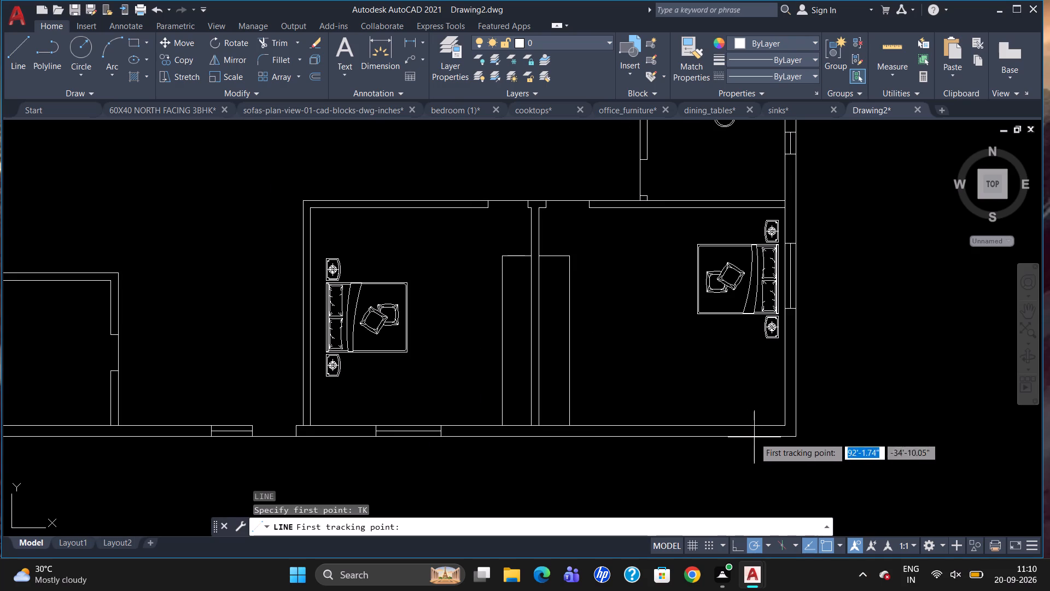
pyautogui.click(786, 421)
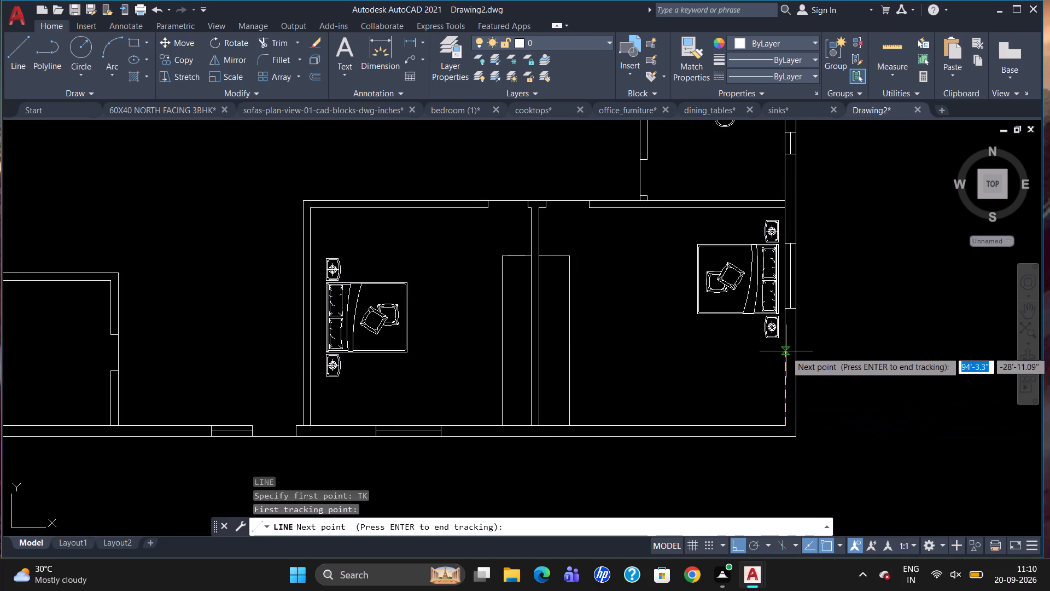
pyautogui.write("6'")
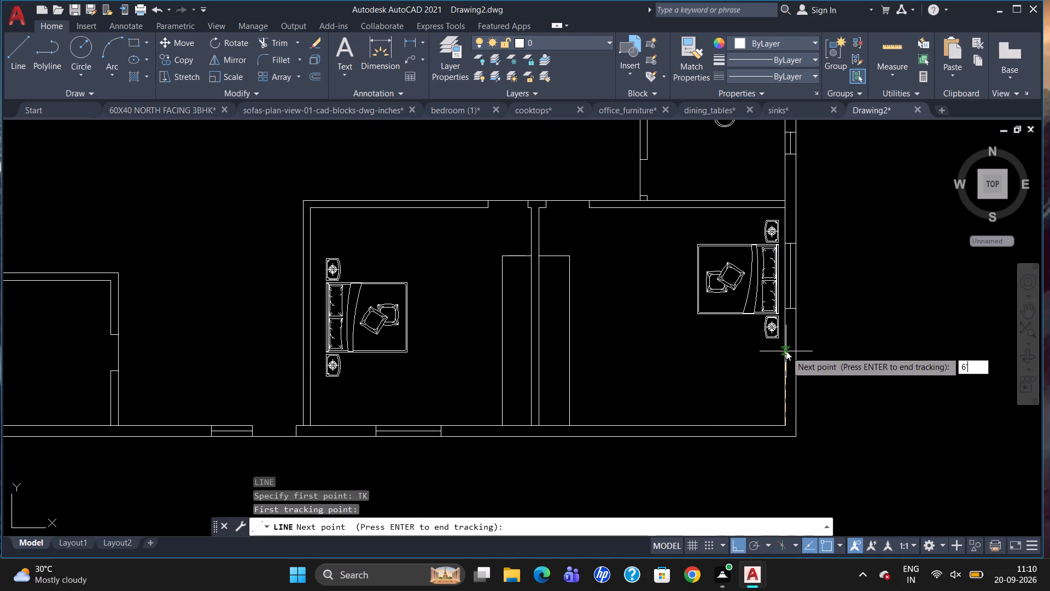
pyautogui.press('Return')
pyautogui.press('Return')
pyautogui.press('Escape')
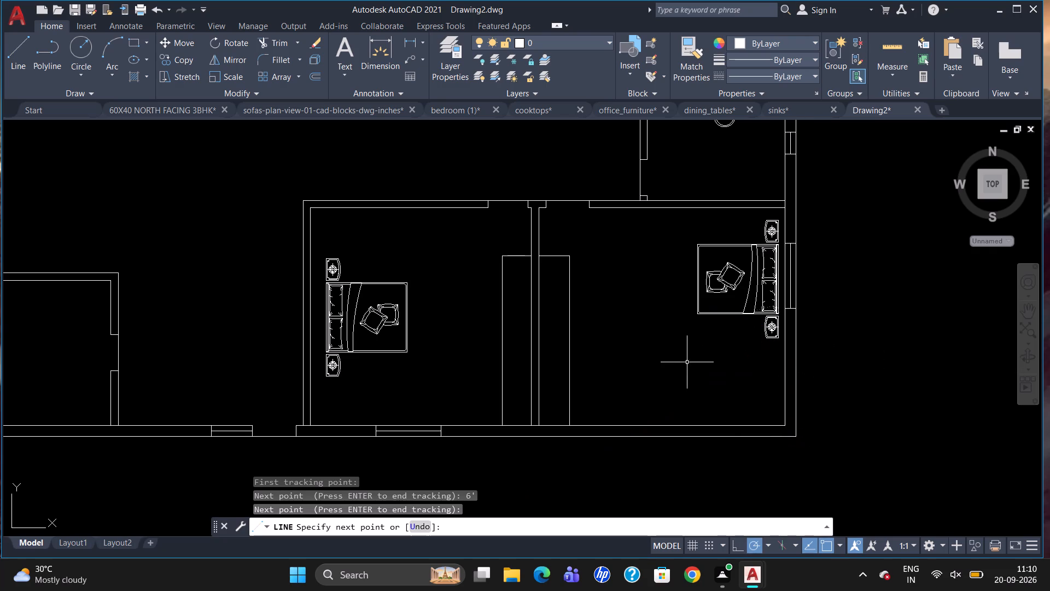
# Draw a room outline in the bedroom's lower-right corner: from 5' above the inner corner, 7' horizontally left, down to the bottom wall.
pyautogui.press('l')
pyautogui.press('Return')
pyautogui.write('TK')
pyautogui.press('Return')
pyautogui.moveTo(782, 428); pyautogui.dragTo(783, 423)
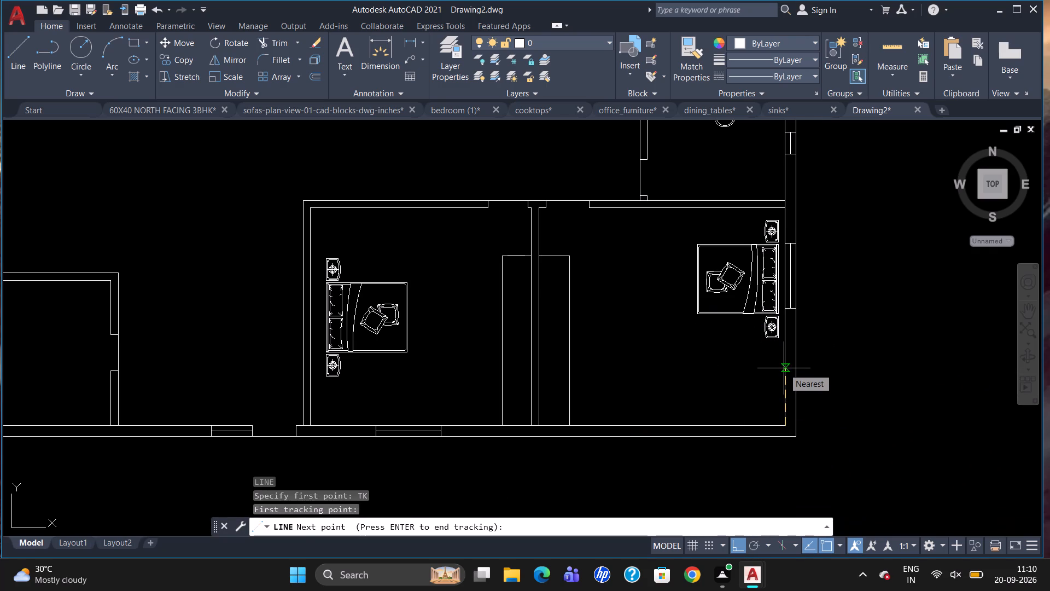
pyautogui.write("5'")
pyautogui.press('Return')
pyautogui.press('Return')
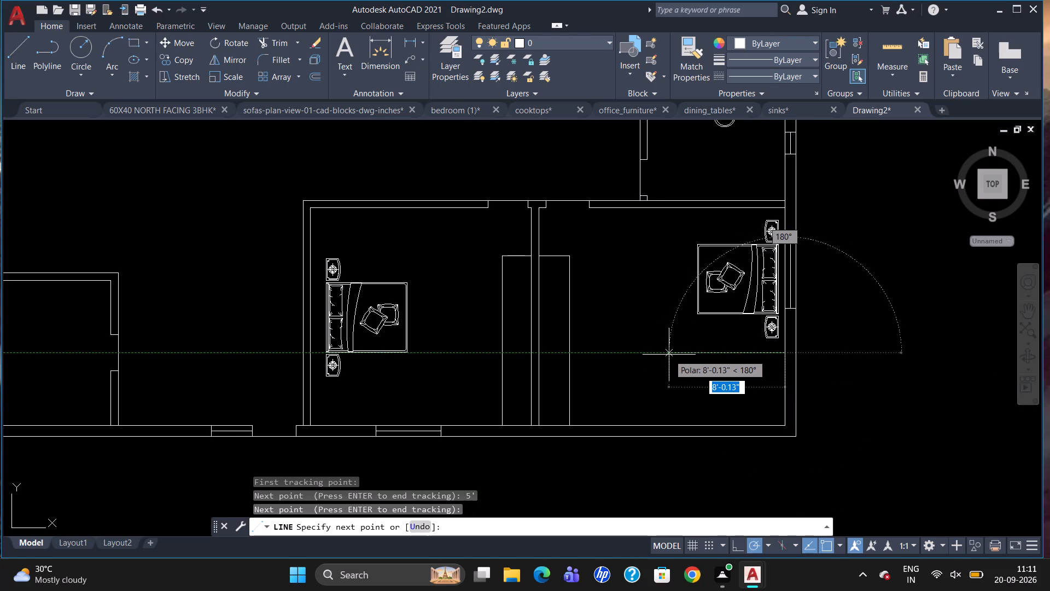
pyautogui.write("7'")
pyautogui.press('Return')
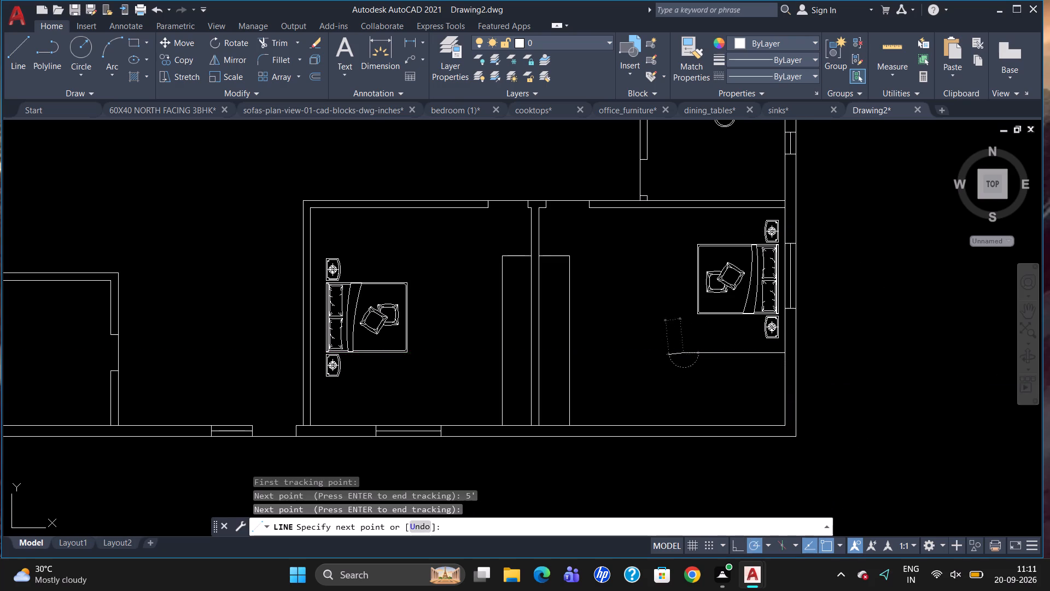
pyautogui.click(684, 422)
pyautogui.press('Escape')
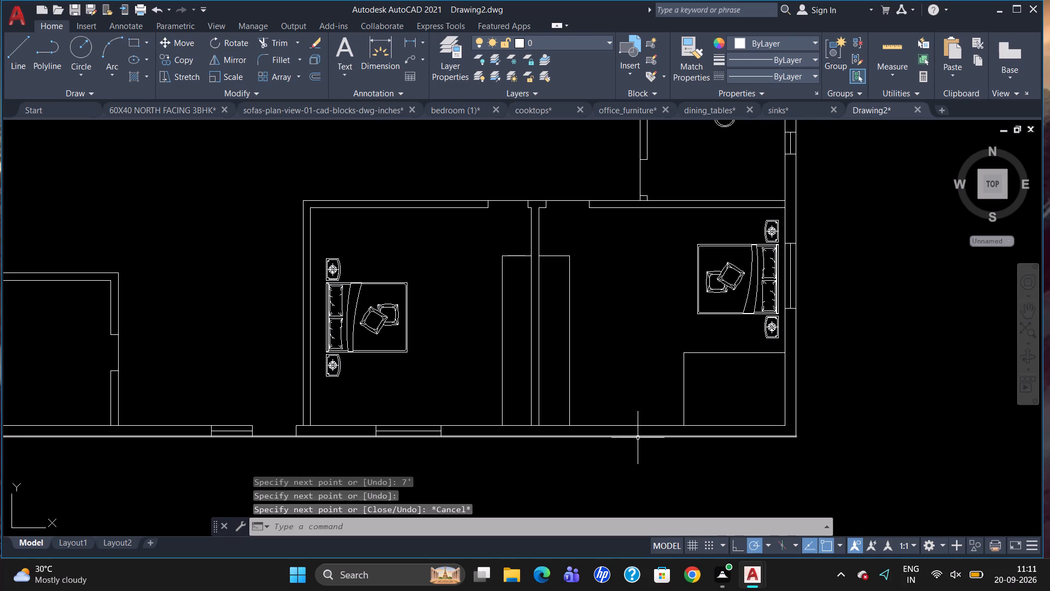
# Offset the new corner room's vertical and horizontal lines outward by 6" to form its wall thickness.
pyautogui.press('o')
pyautogui.press('Return')
pyautogui.press('6')
pyautogui.press('Return')
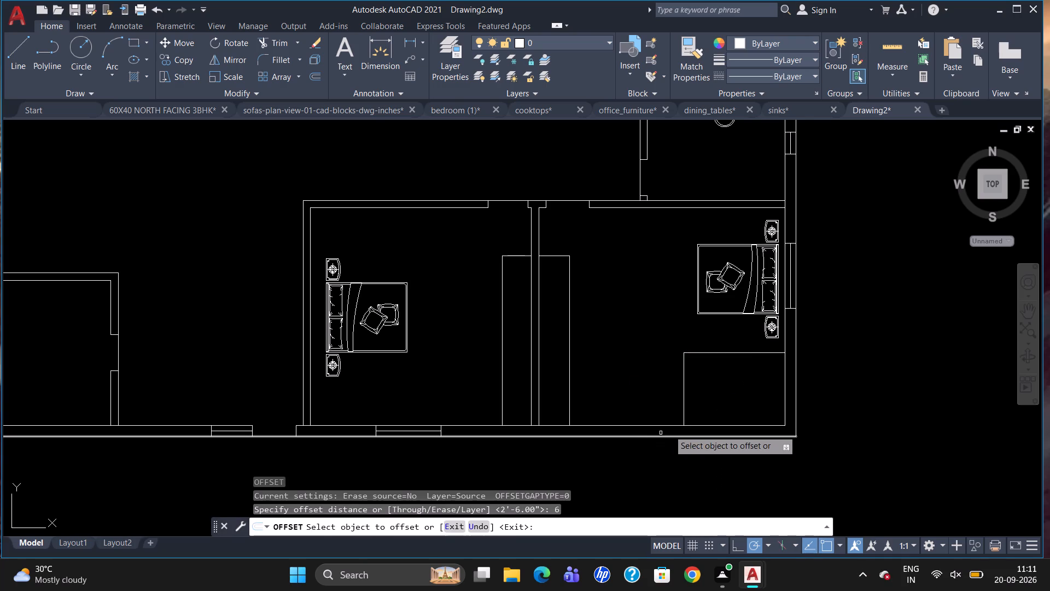
pyautogui.moveTo(683, 405); pyautogui.dragTo(676, 405)
pyautogui.click(661, 408)
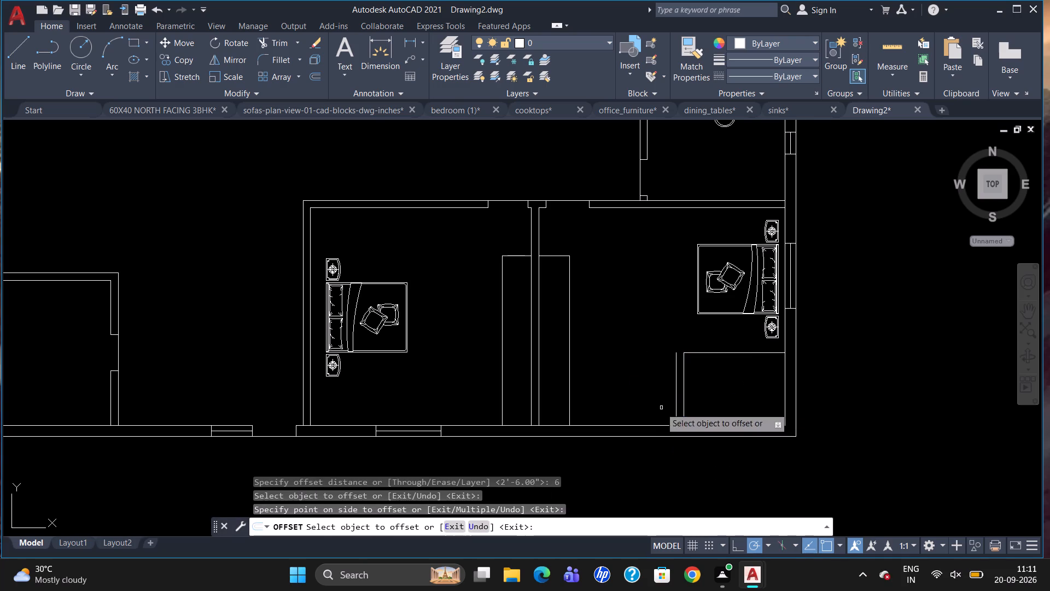
pyautogui.click(710, 354)
pyautogui.click(710, 333)
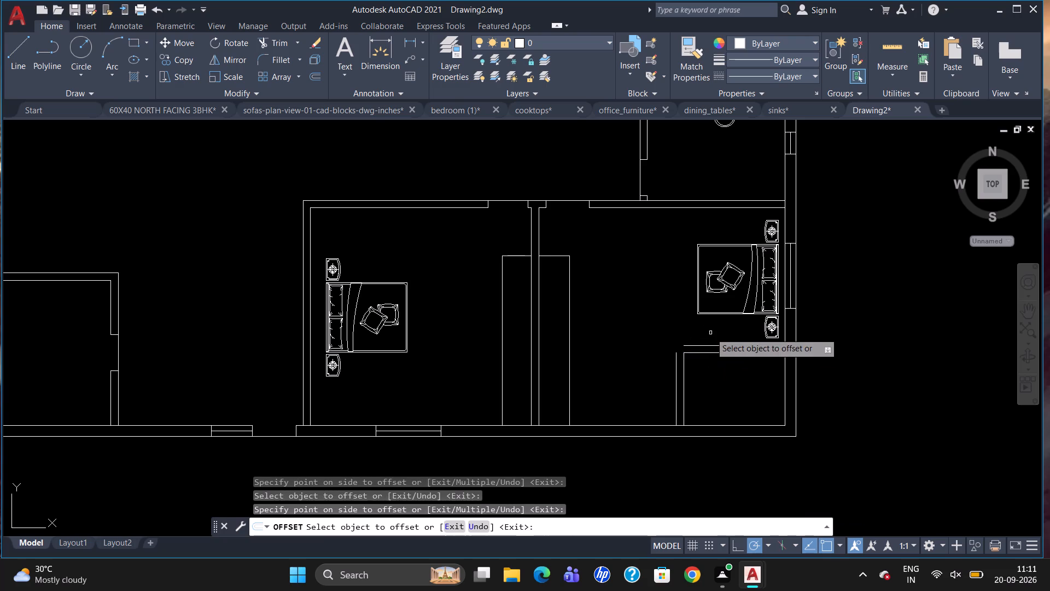
pyautogui.press('Escape')
# Draw a short vertical helper line up from the outer vertical wall line and extend the outer horizontal wall line to it.
pyautogui.scroll(1, 696, 359)
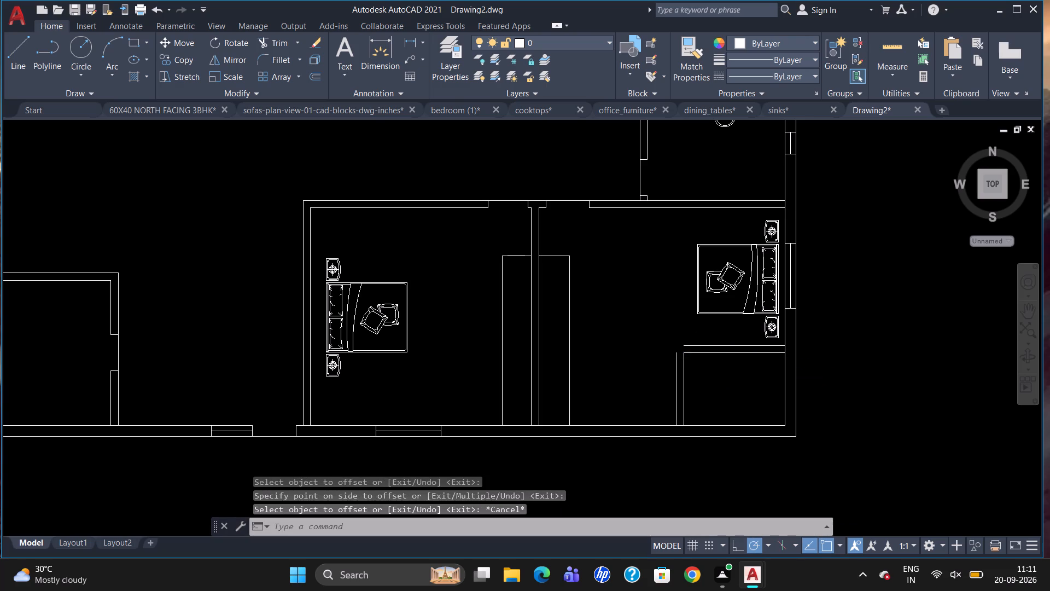
pyautogui.press('l')
pyautogui.press('Return')
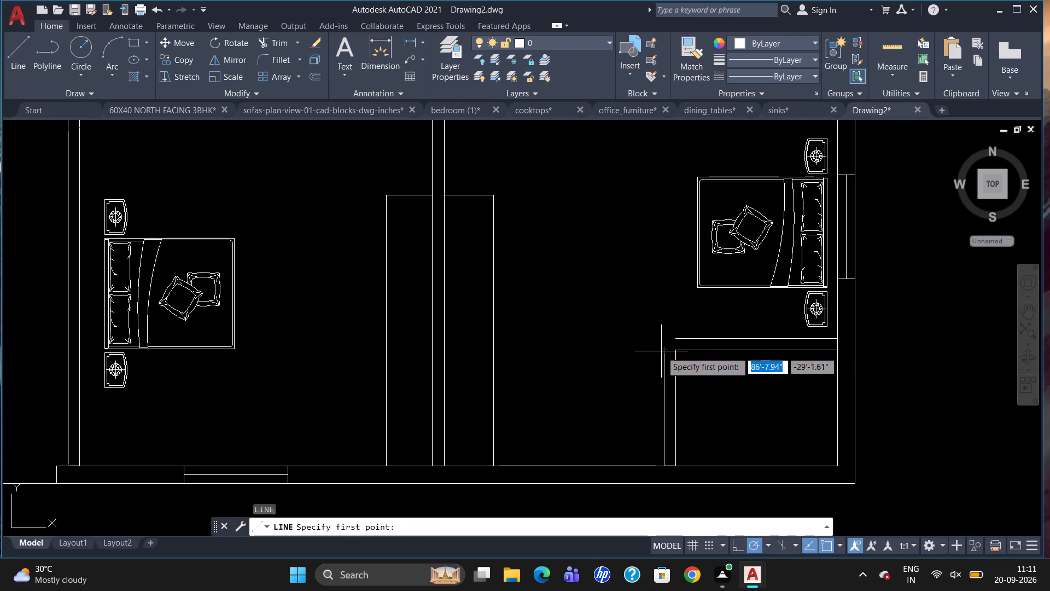
pyautogui.click(661, 351)
pyautogui.click(657, 308)
pyautogui.press('Escape')
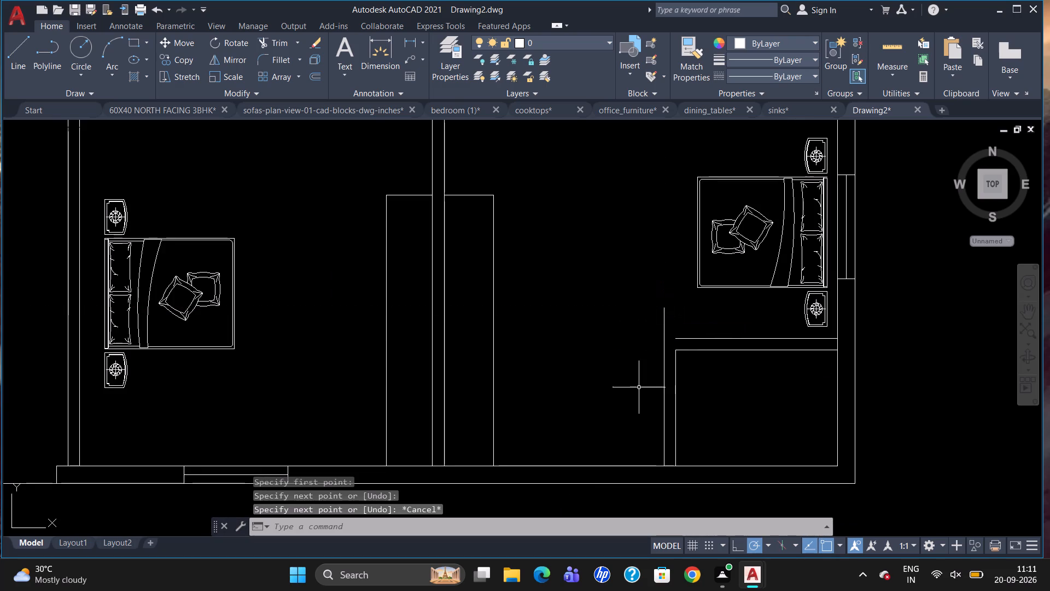
pyautogui.write('EX')
pyautogui.press('Return')
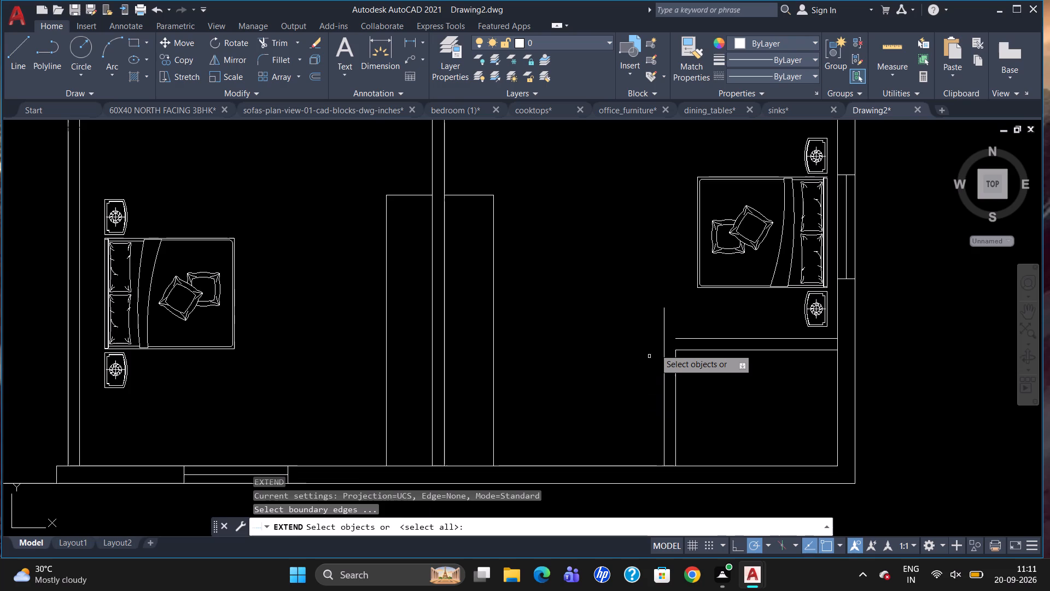
pyautogui.click(663, 335)
pyautogui.press('Return')
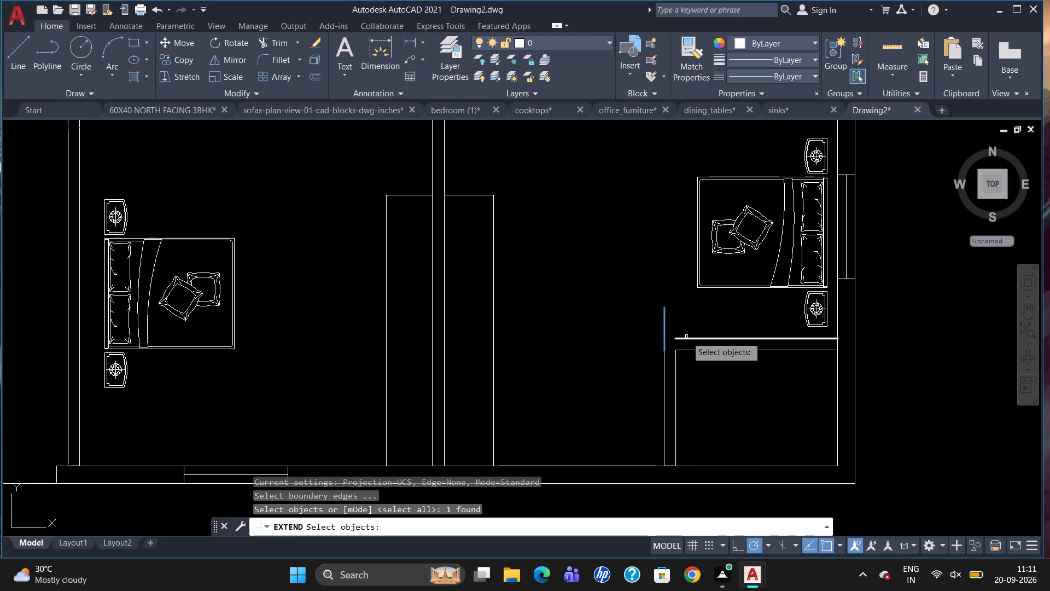
pyautogui.click(689, 339)
pyautogui.press('Escape')
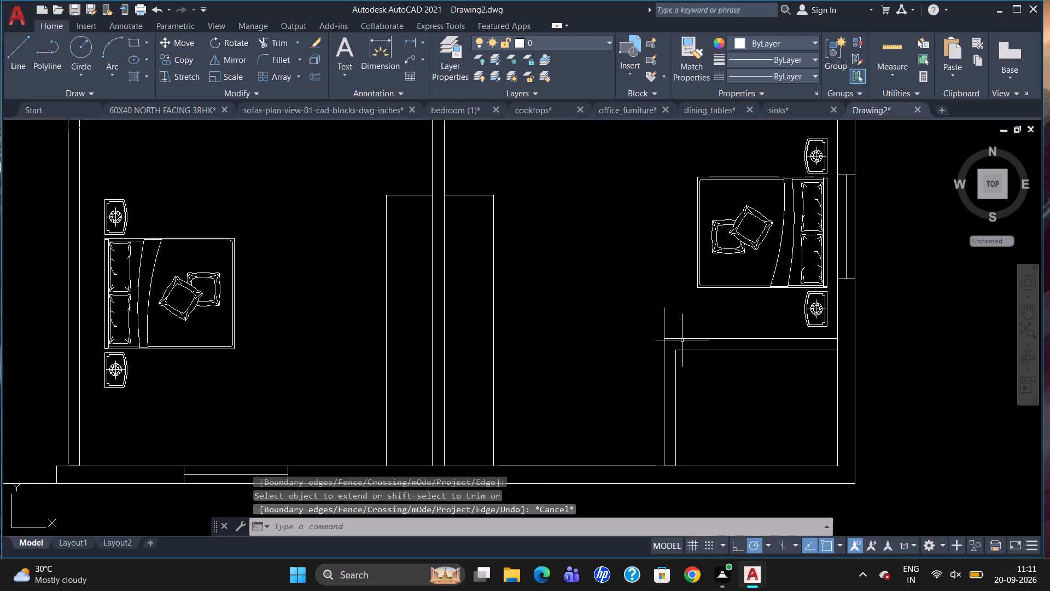
# Trim the helper line's excess above the corner room's outer wall corner.
pyautogui.write('TR')
pyautogui.press('Return')
pyautogui.press('Return')
pyautogui.click(664, 325)
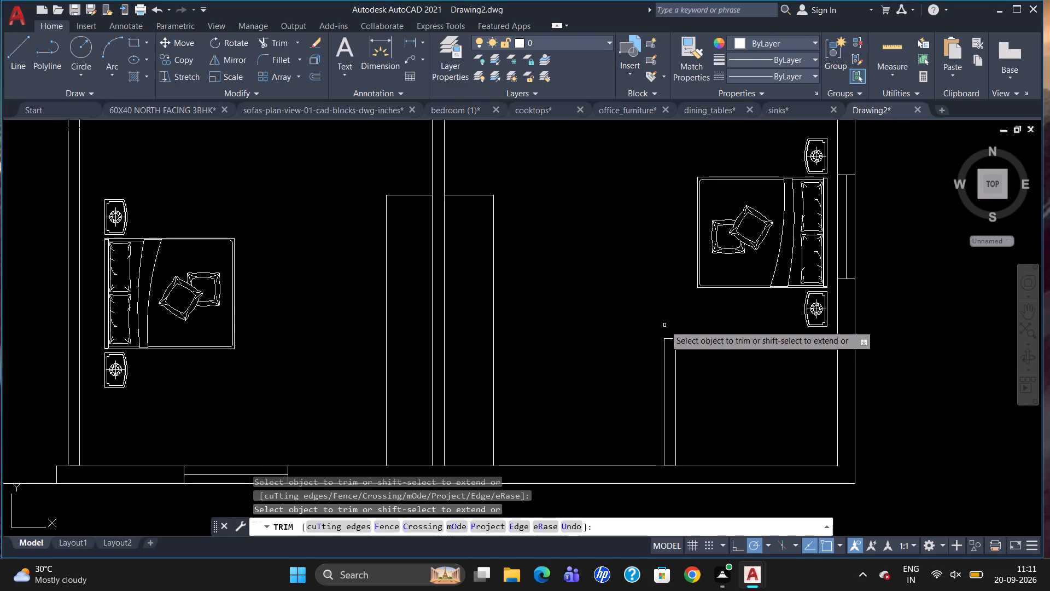
pyautogui.press('Escape')
# Draw a door jamb line across the corner room's left wall, 4" above the bottom wall.
pyautogui.scroll(-2, 672, 364)
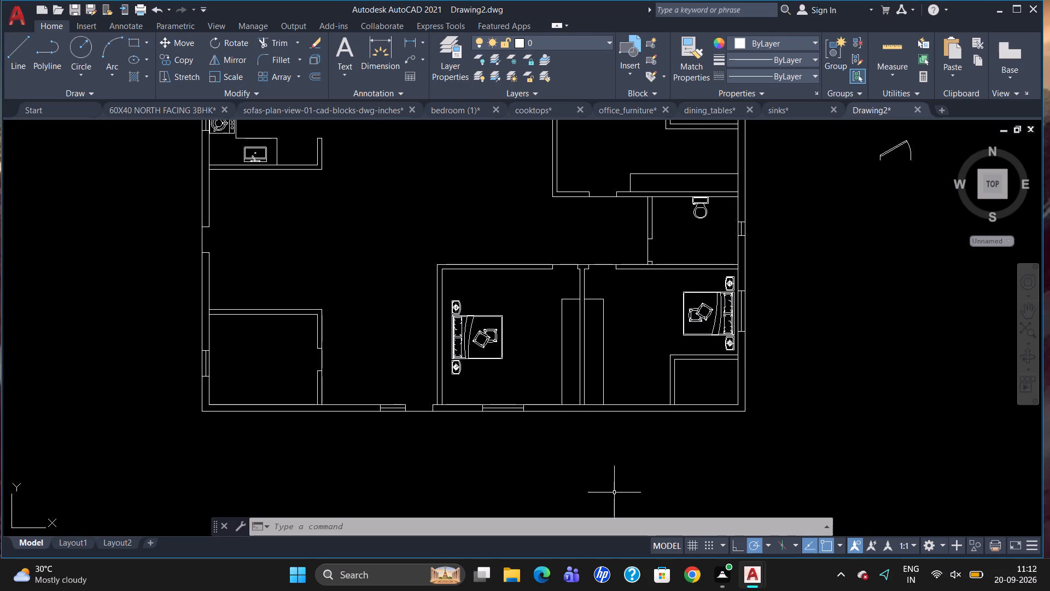
pyautogui.press('l')
pyautogui.press('Return')
pyautogui.write('TK')
pyautogui.press('Return')
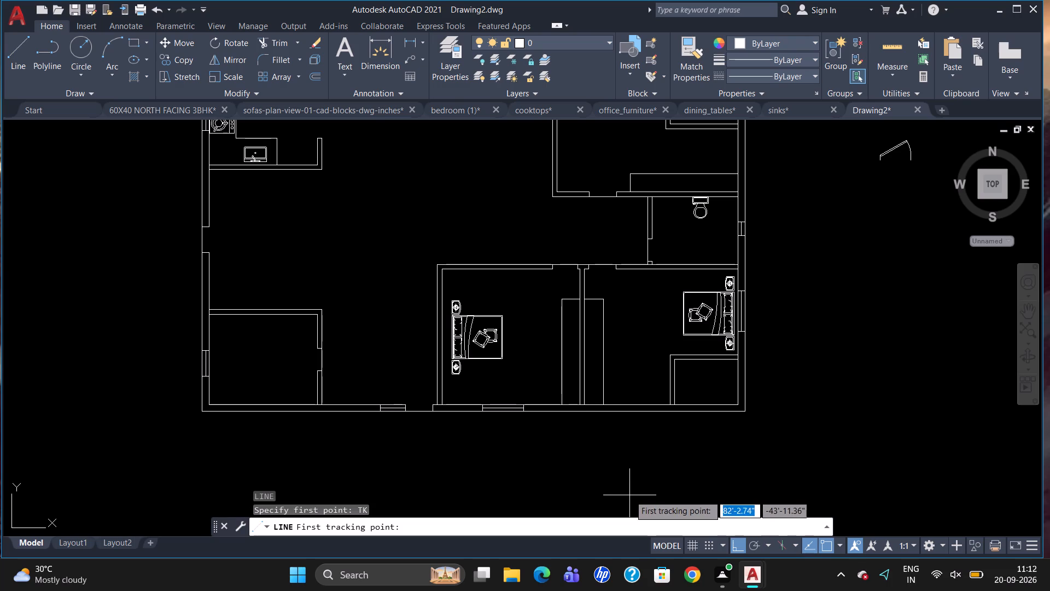
pyautogui.click(676, 407)
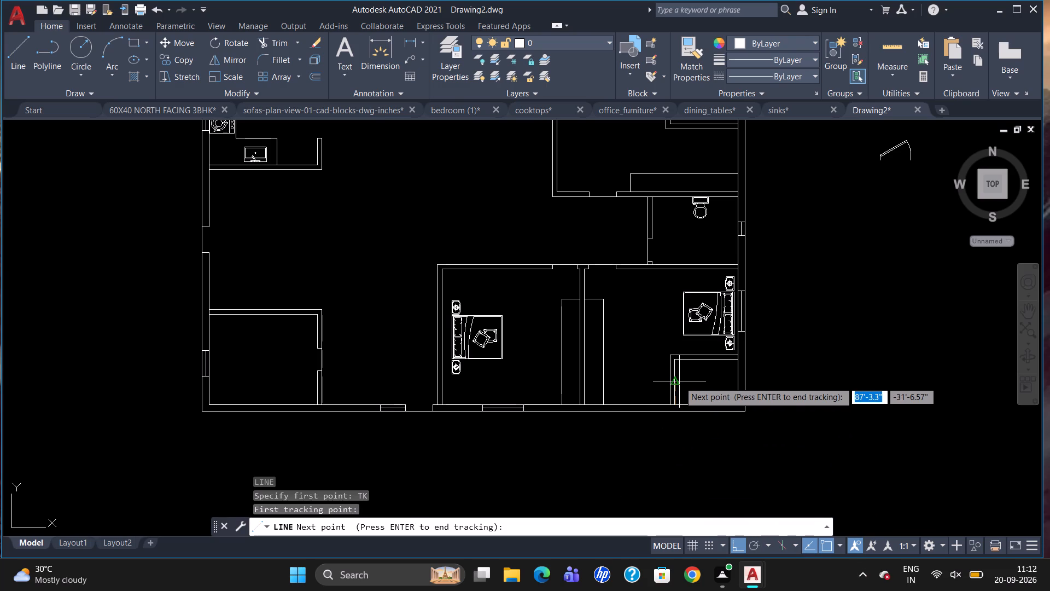
pyautogui.press('4')
pyautogui.press('Return')
pyautogui.press('Return')
pyautogui.scroll(2, 673, 389)
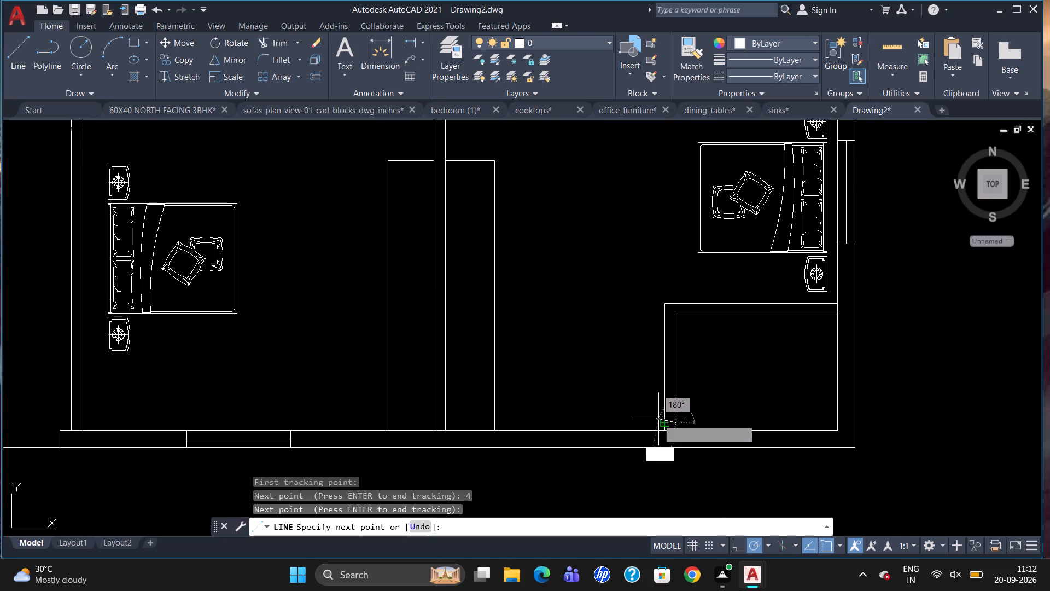
pyautogui.click(666, 419)
pyautogui.press('Escape')
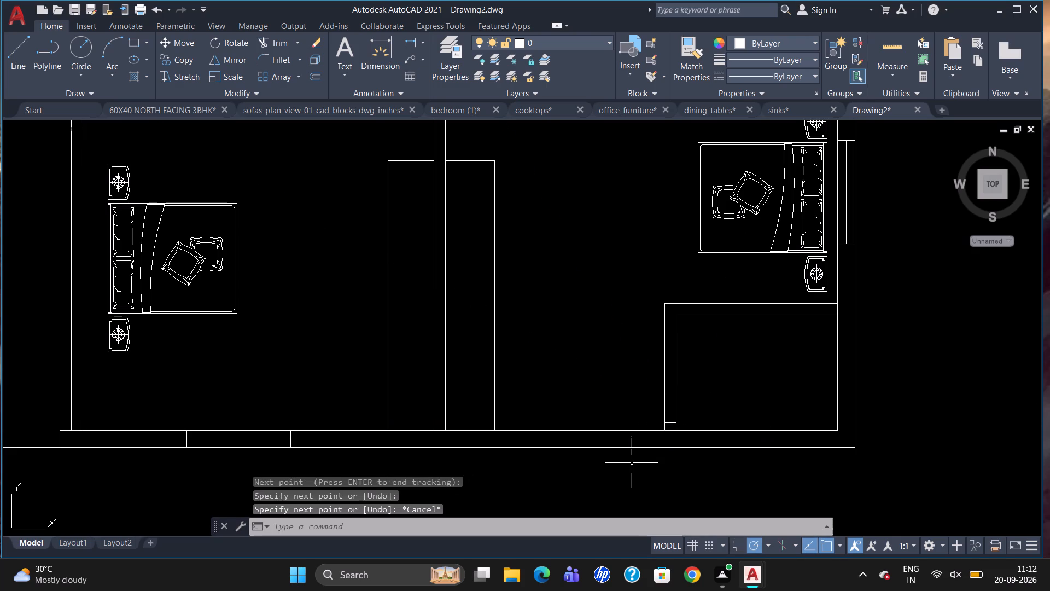
# Offset the corner room's door jamb line upward by 2'6" to mark the other side of the door opening.
pyautogui.press('o')
pyautogui.press('Return')
pyautogui.press('2')
pyautogui.press("'")
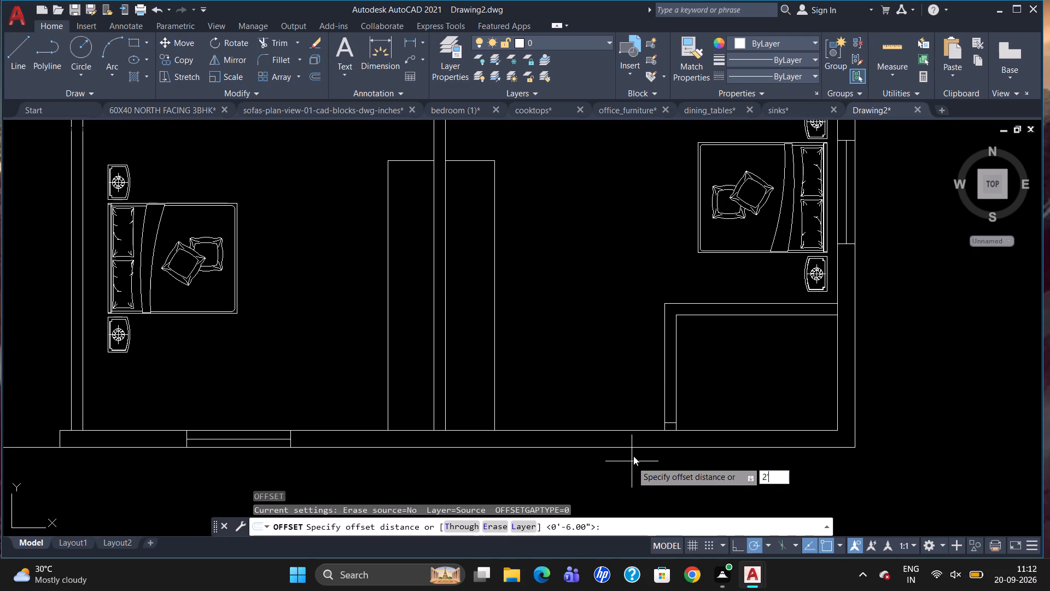
pyautogui.press('6')
pyautogui.hotkey('shift', '"')
pyautogui.press('Return')
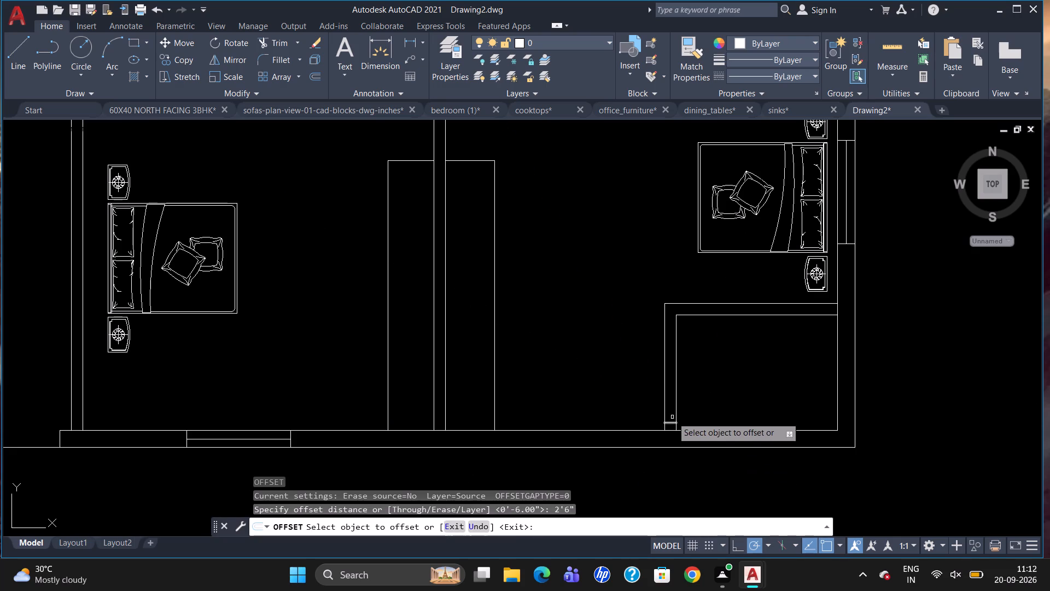
pyautogui.click(670, 424)
pyautogui.click(682, 376)
pyautogui.press('Escape')
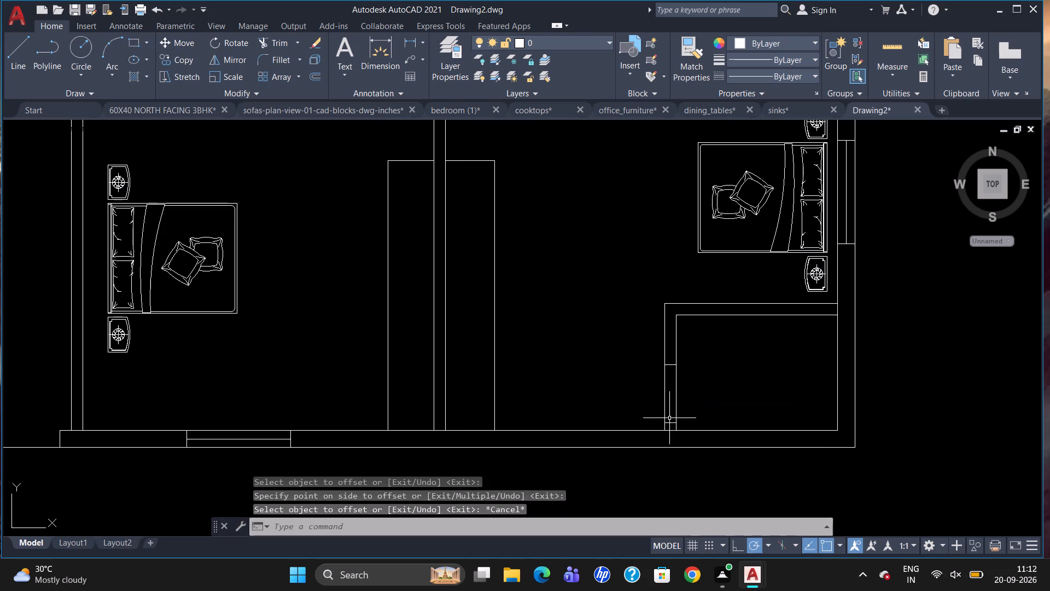
# Trim the bottom wall line across the corner room's left wall thickness and the inner wall line between the two door jambs.
pyautogui.press('r')
pyautogui.press('BackSpace')
pyautogui.write('TR')
pyautogui.press('Return')
pyautogui.press('Return')
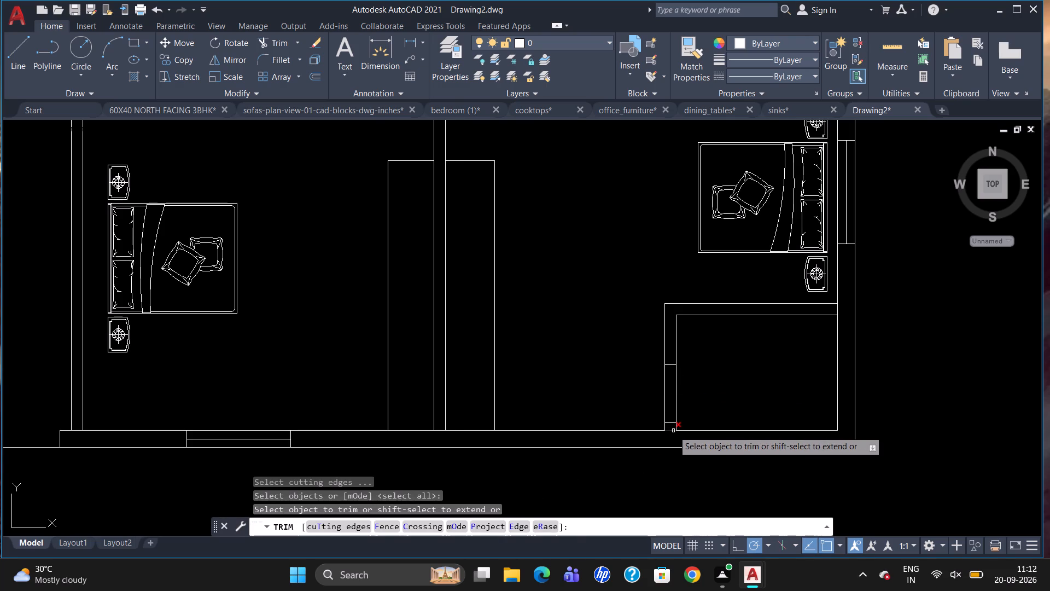
pyautogui.click(673, 431)
pyautogui.click(675, 396)
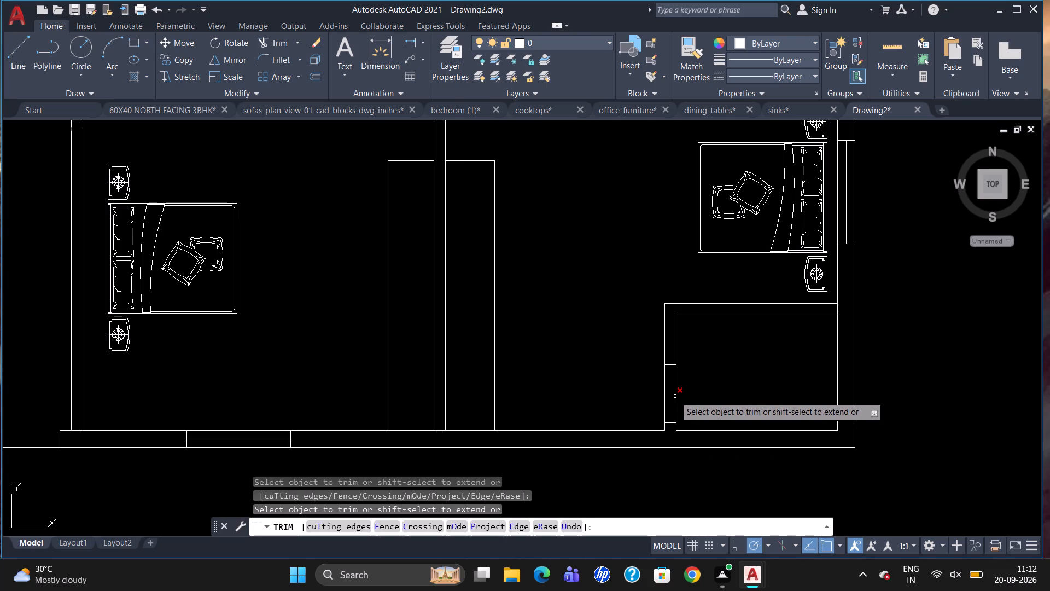
pyautogui.scroll(-1, 714, 385)
pyautogui.press('Escape')
# Copy the toilet from the bathroom above the lower-right bedroom into the new corner room, against its top wall.
pyautogui.scroll(-2, 716, 395)
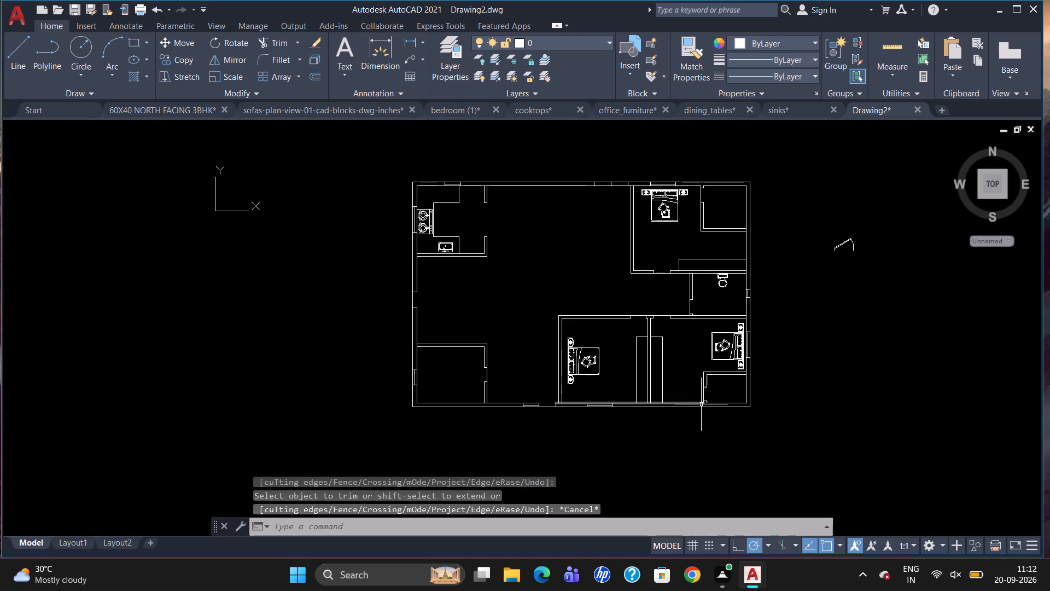
pyautogui.scroll(1, 739, 402)
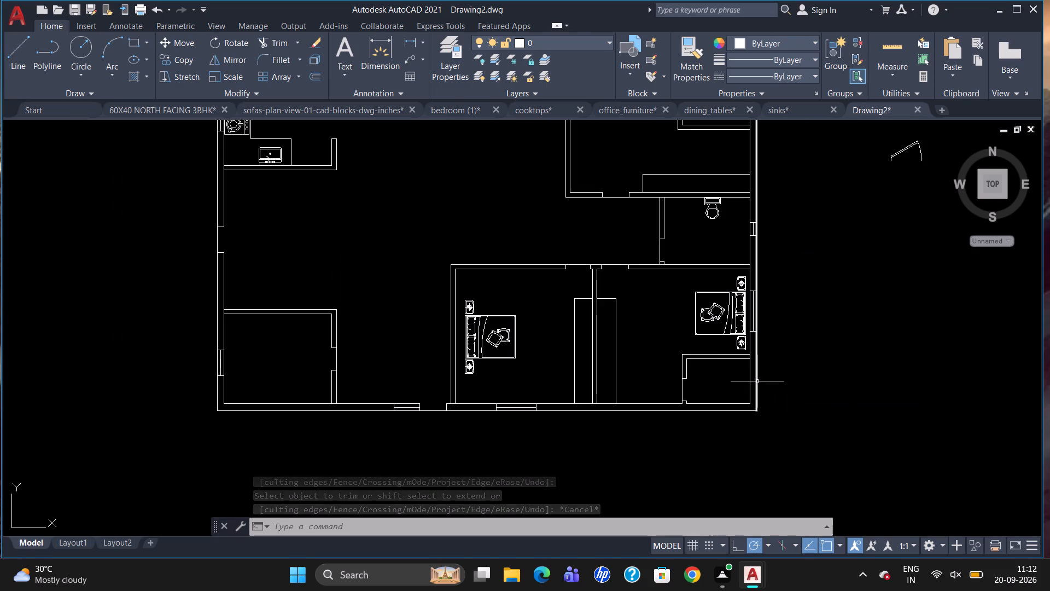
pyautogui.scroll(-1, 685, 403)
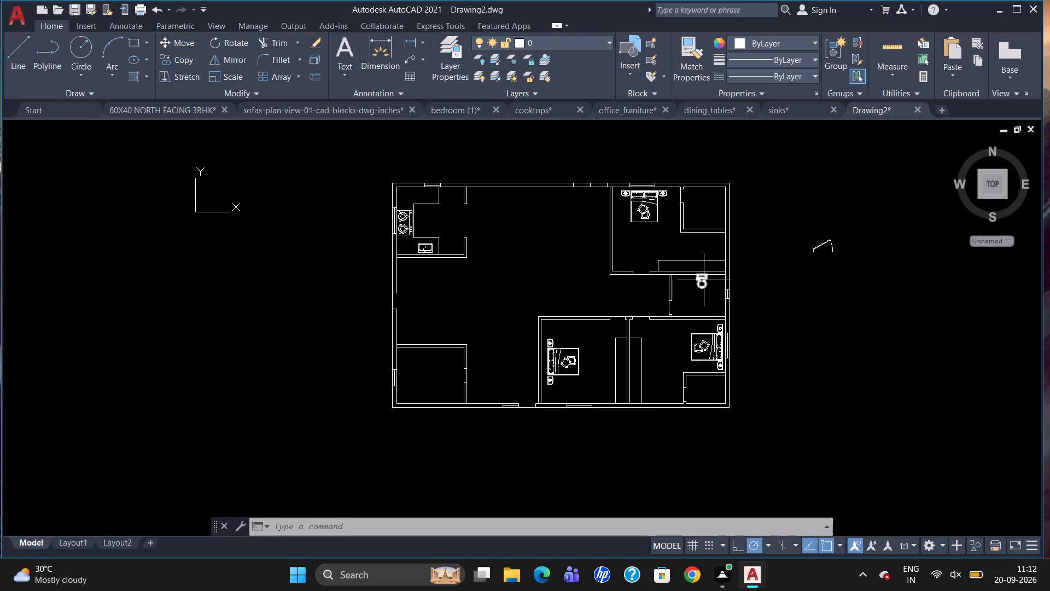
pyautogui.click(704, 280)
pyautogui.press('c')
pyautogui.press('o')
pyautogui.press('Return')
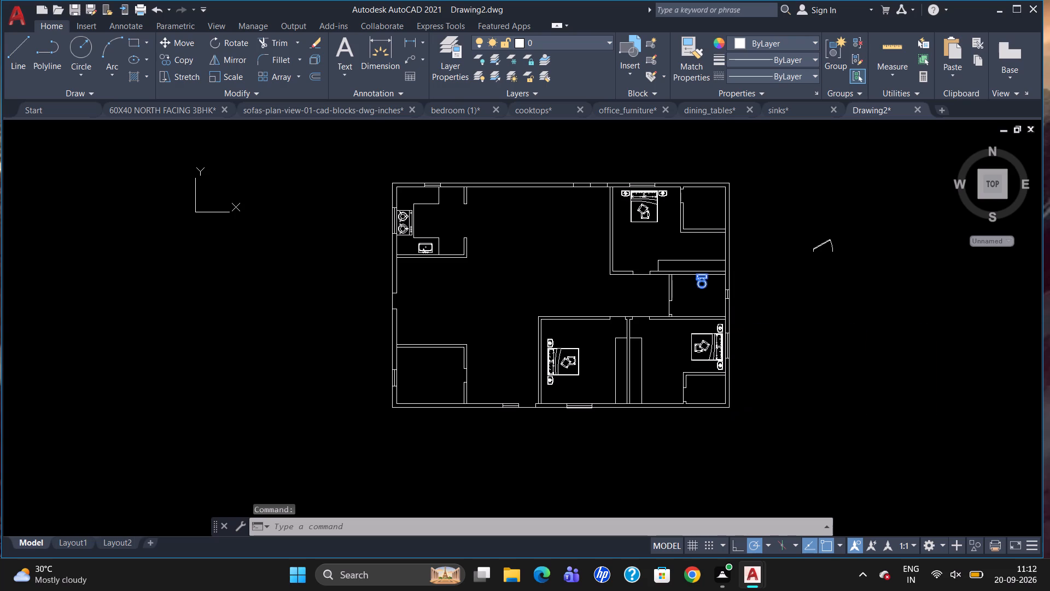
pyautogui.moveTo(699, 287); pyautogui.dragTo(701, 299)
pyautogui.scroll(3, 704, 397)
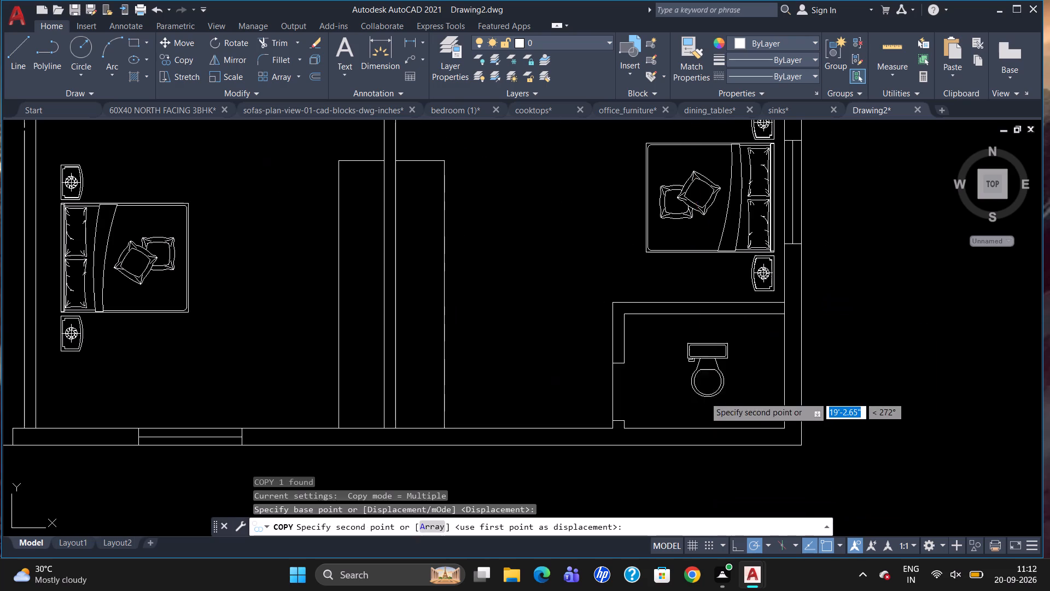
pyautogui.click(708, 367)
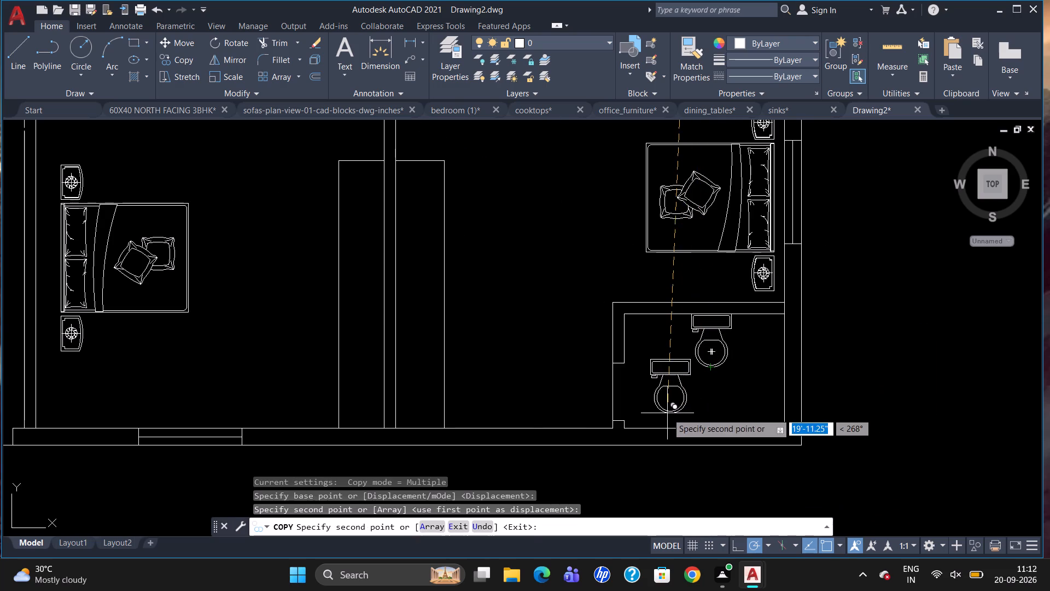
pyautogui.press('Escape')
# Change the loose door block beside the plan to its fully open state, with the leaf perpendicular to the opening.
pyautogui.scroll(-3, 625, 434)
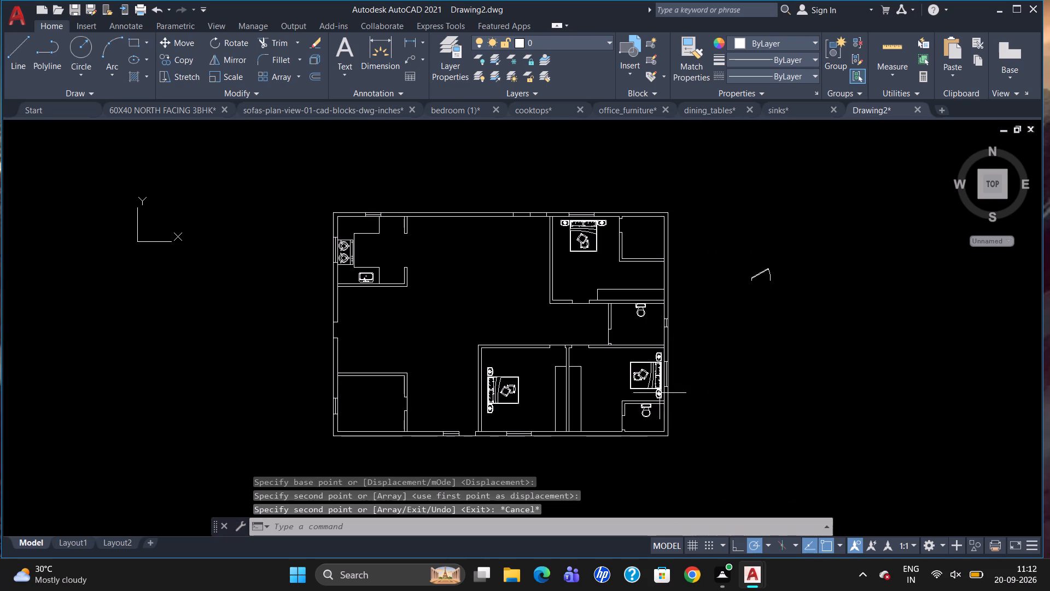
pyautogui.scroll(-1, 693, 372)
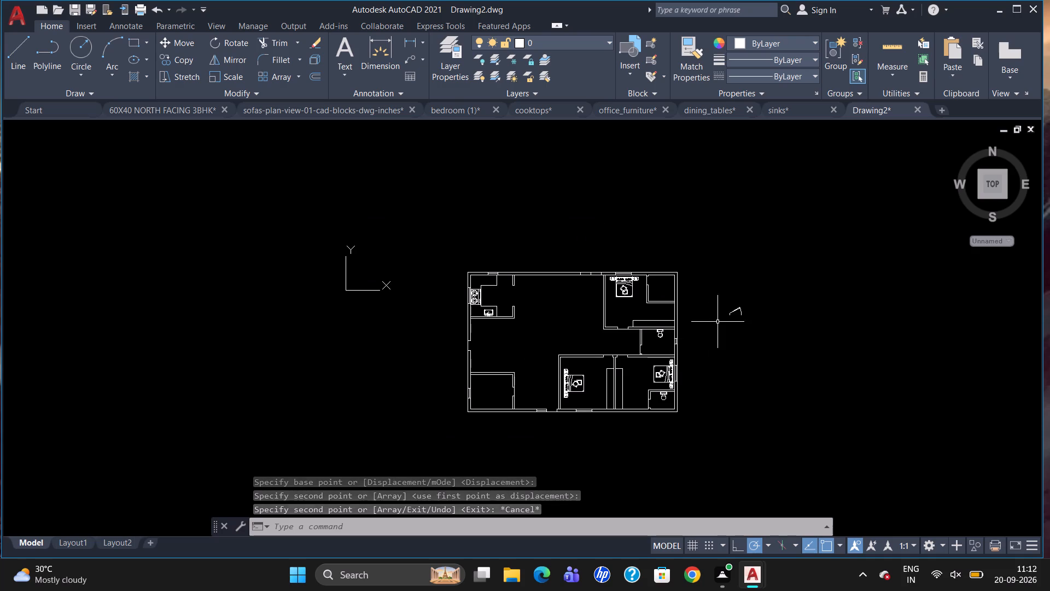
pyautogui.click(738, 310)
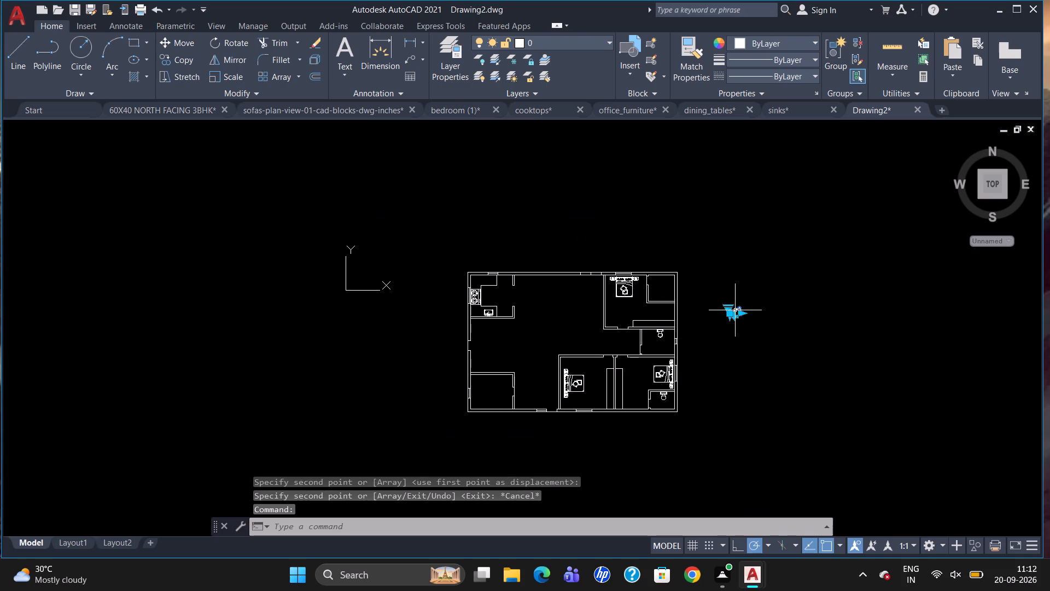
pyautogui.scroll(3, 731, 312)
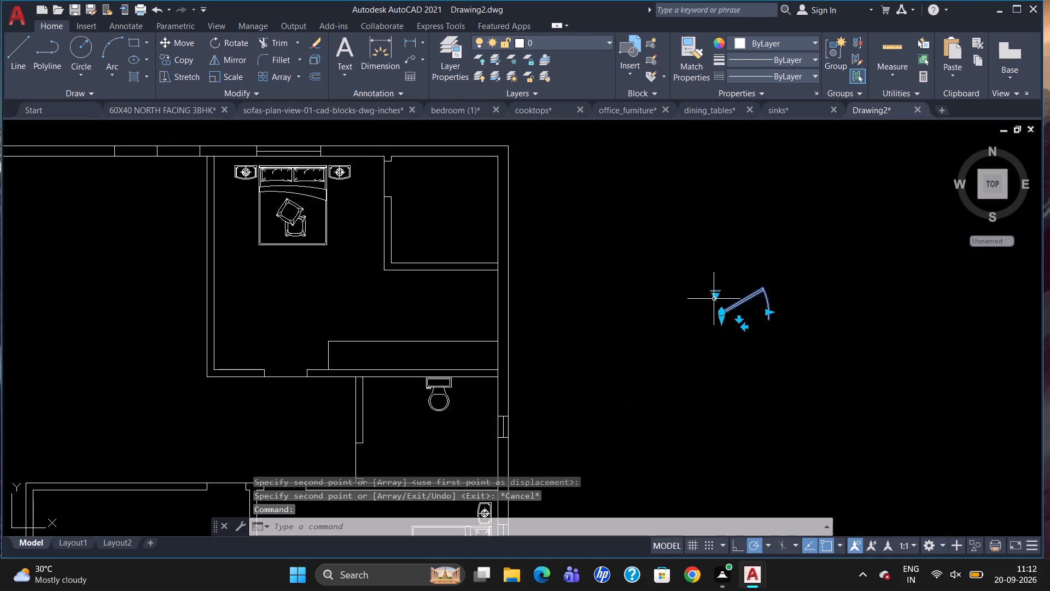
pyautogui.click(716, 298)
pyautogui.click(732, 349)
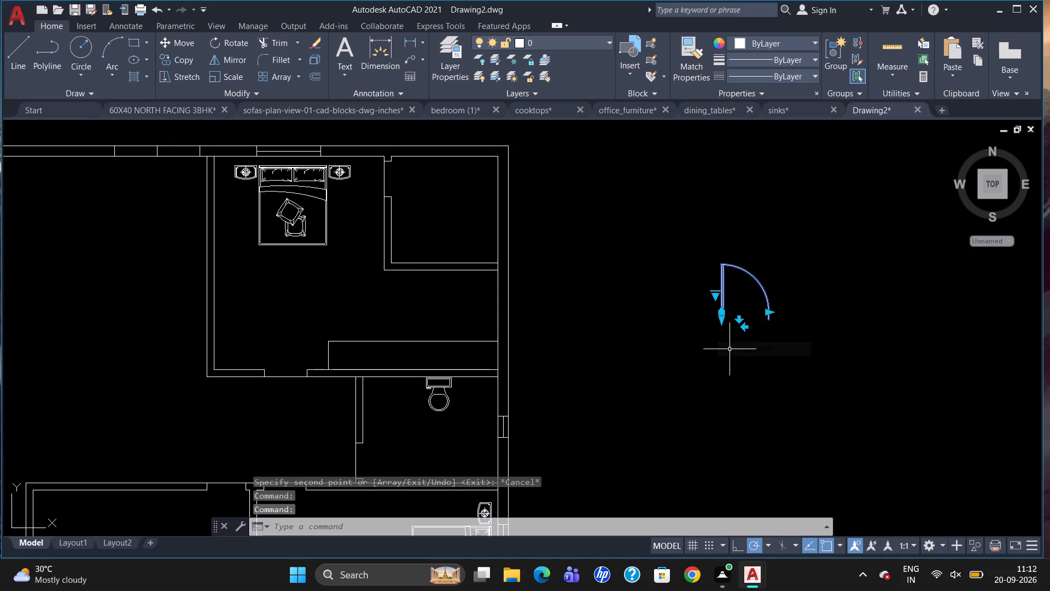
pyautogui.press('Escape')
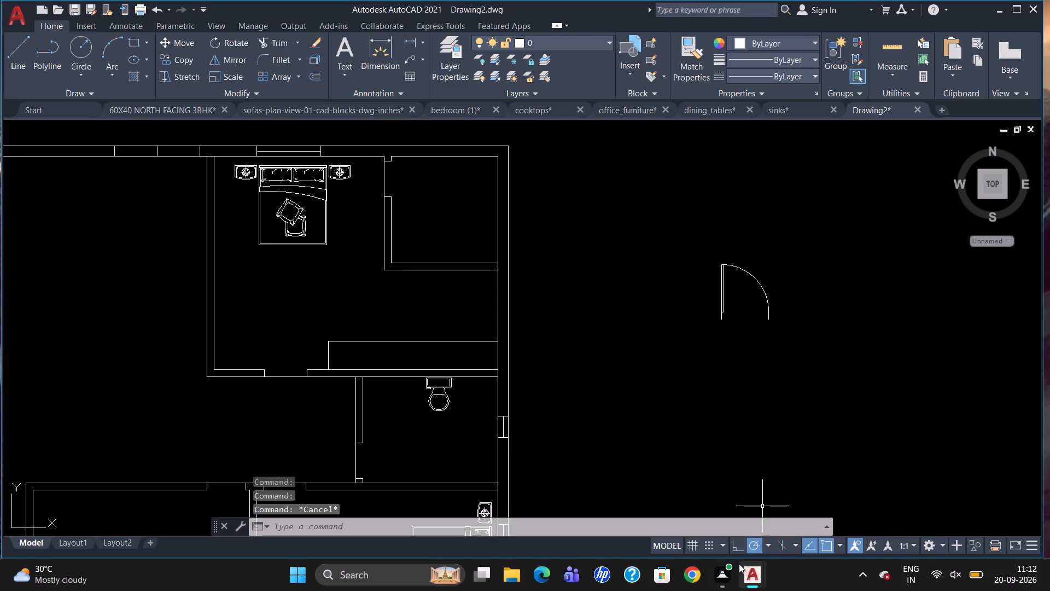
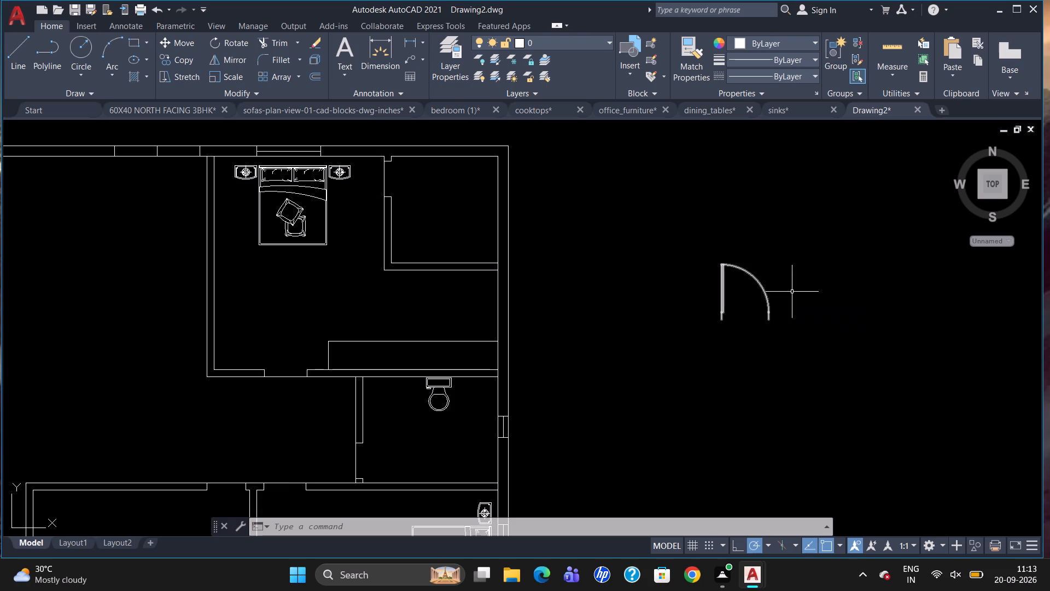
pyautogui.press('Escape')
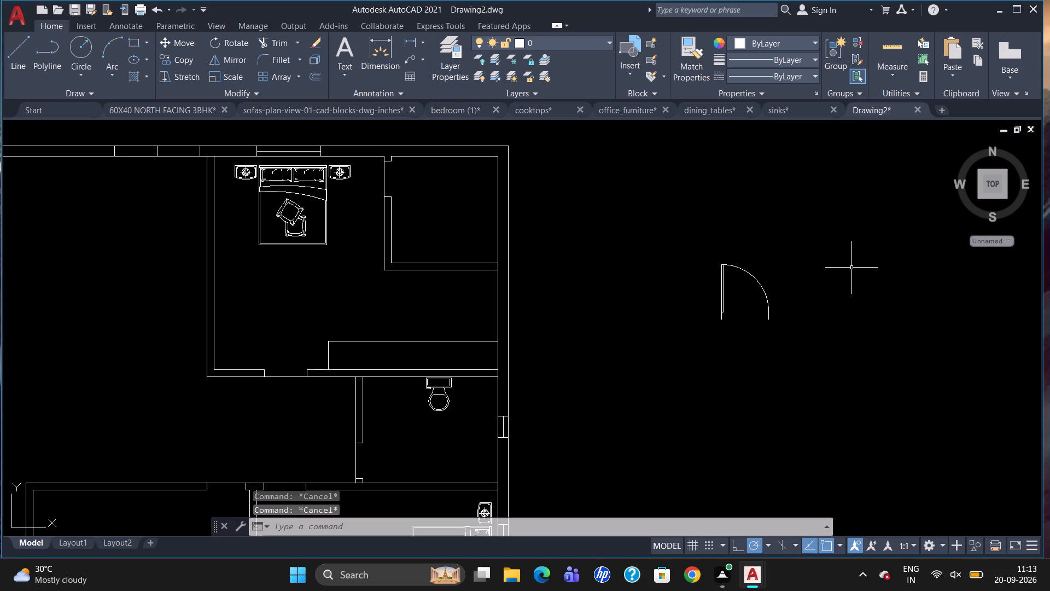
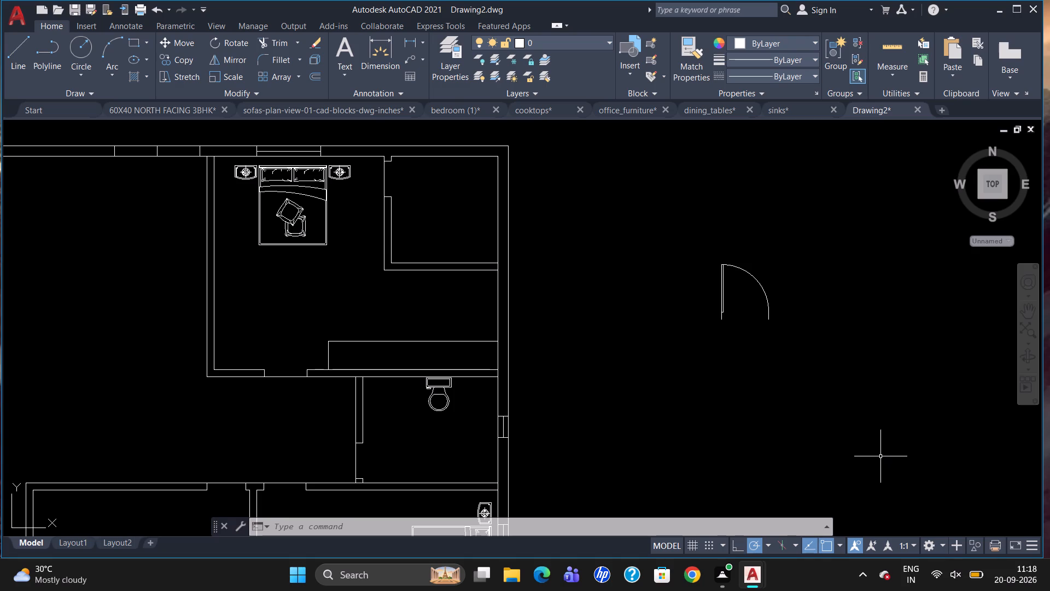
# Rotate the spare door block outside the plan by 270 degrees about its upper end.
pyautogui.scroll(-1, 885, 470)
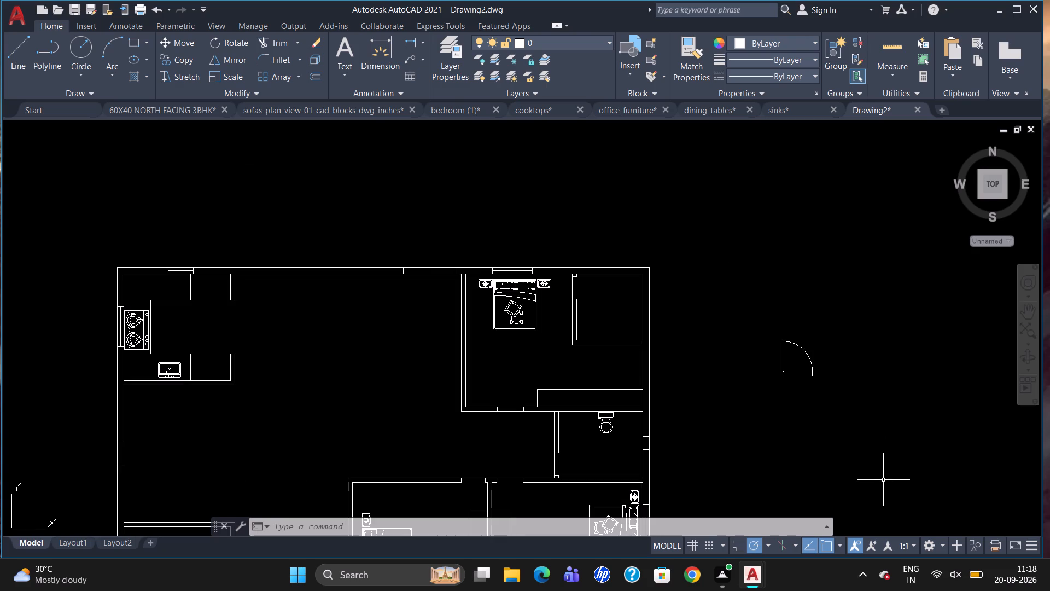
pyautogui.scroll(-1, 651, 177)
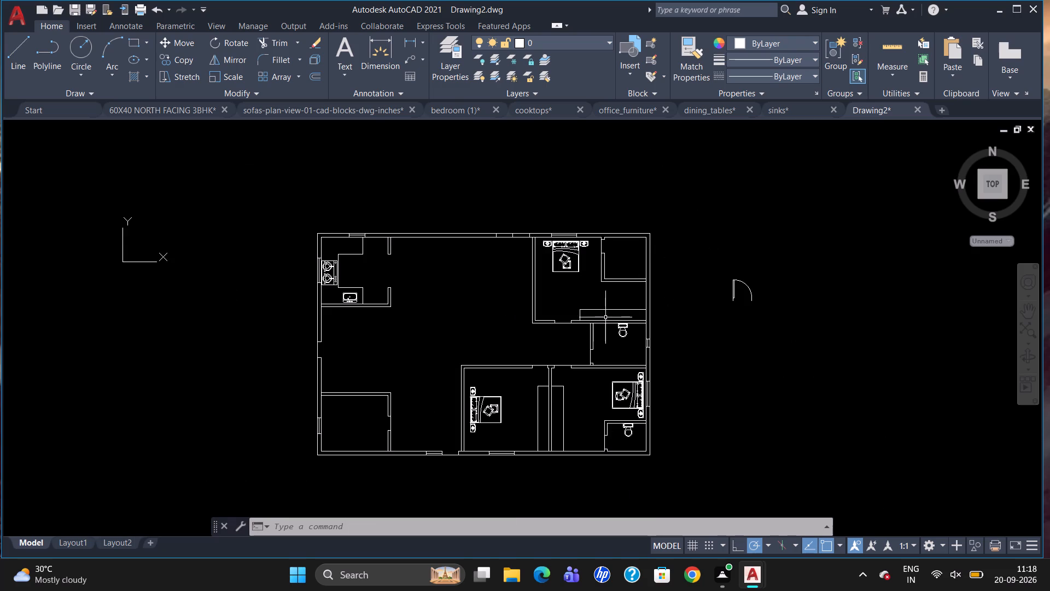
pyautogui.scroll(1, 383, 421)
pyautogui.scroll(-1, 407, 412)
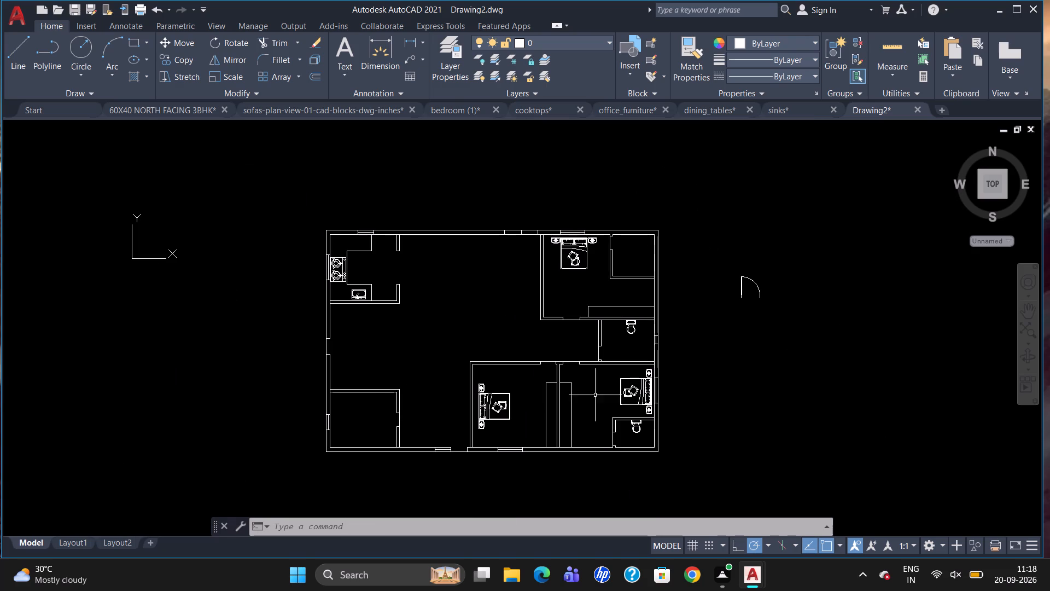
pyautogui.click(741, 278)
pyautogui.write('RO')
pyautogui.press('Return')
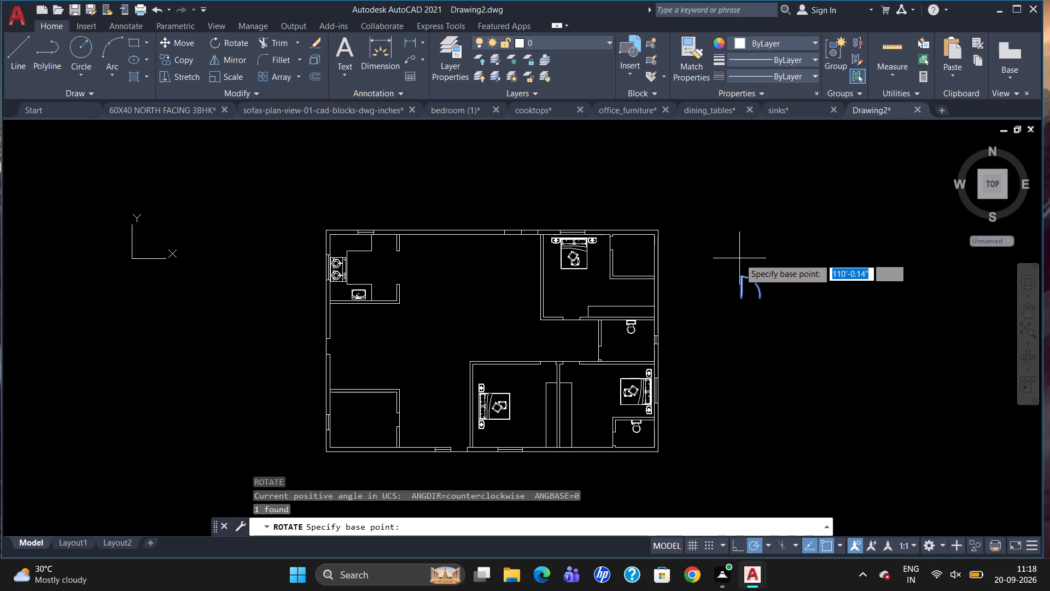
pyautogui.click(743, 278)
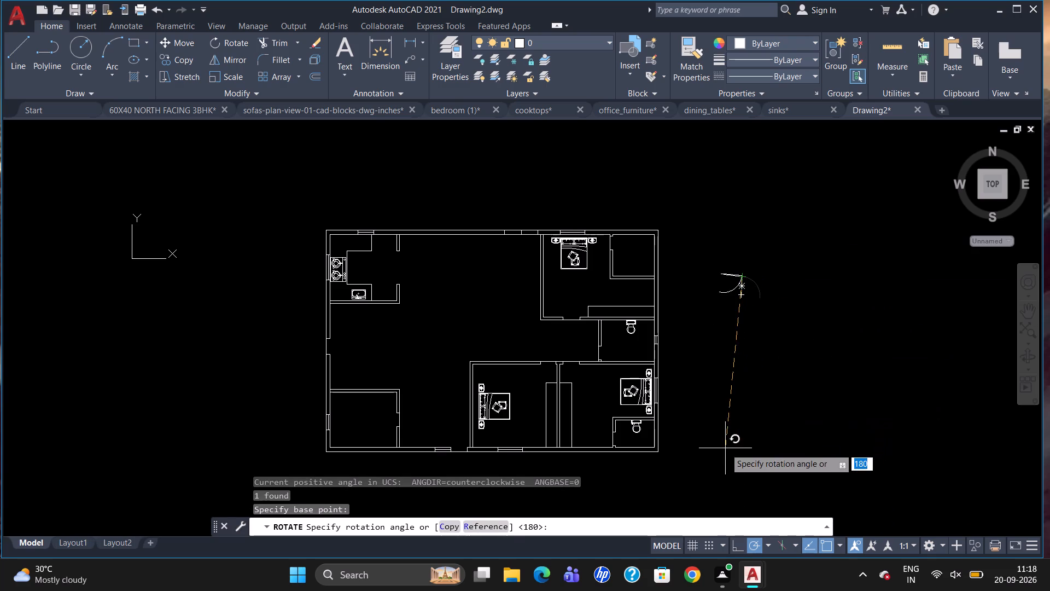
pyautogui.click(745, 480)
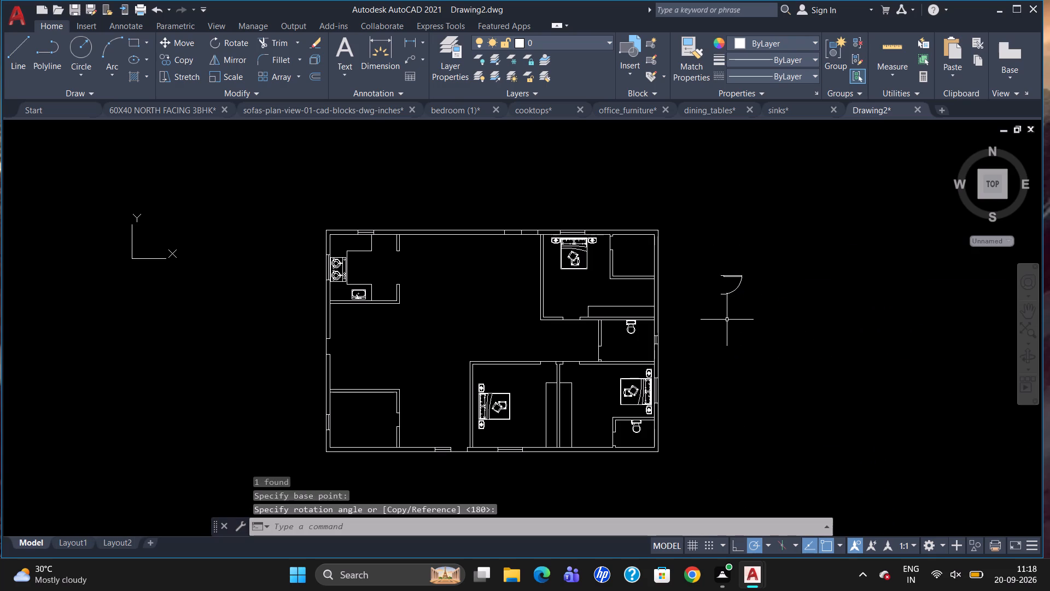
# Copy the rotated spare door to the opening in the west exterior wall below the kitchen.
pyautogui.click(725, 276)
pyautogui.press('c')
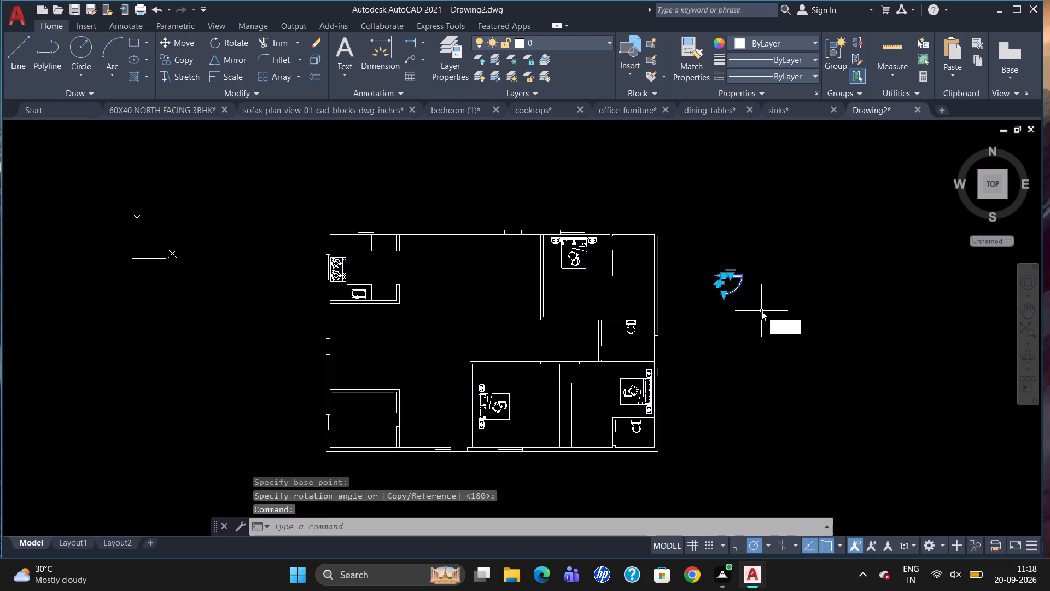
pyautogui.press('o')
pyautogui.press('Return')
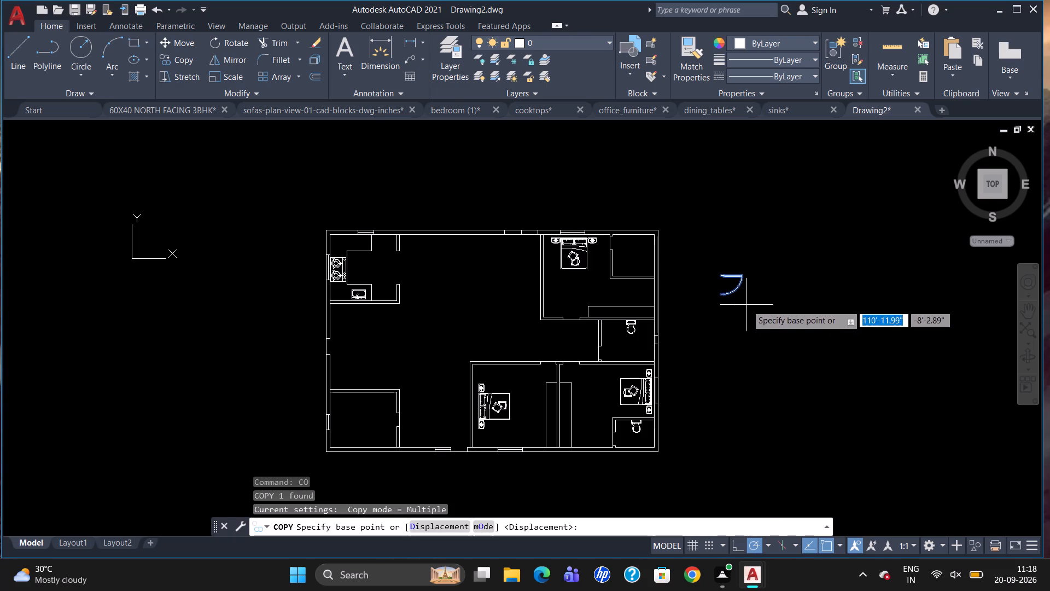
pyautogui.click(722, 275)
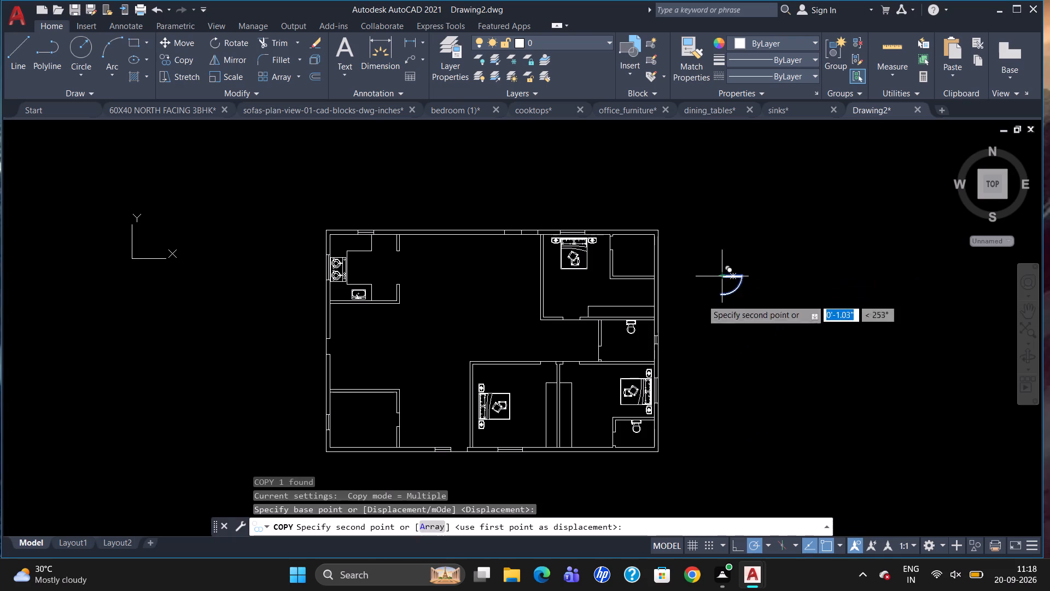
pyautogui.scroll(4, 318, 336)
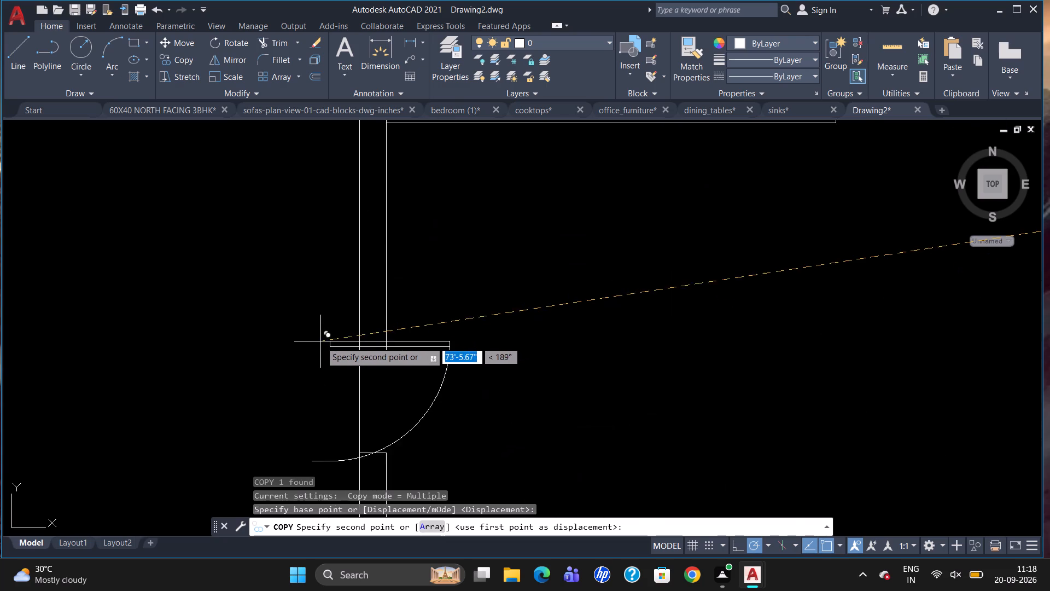
pyautogui.click(381, 352)
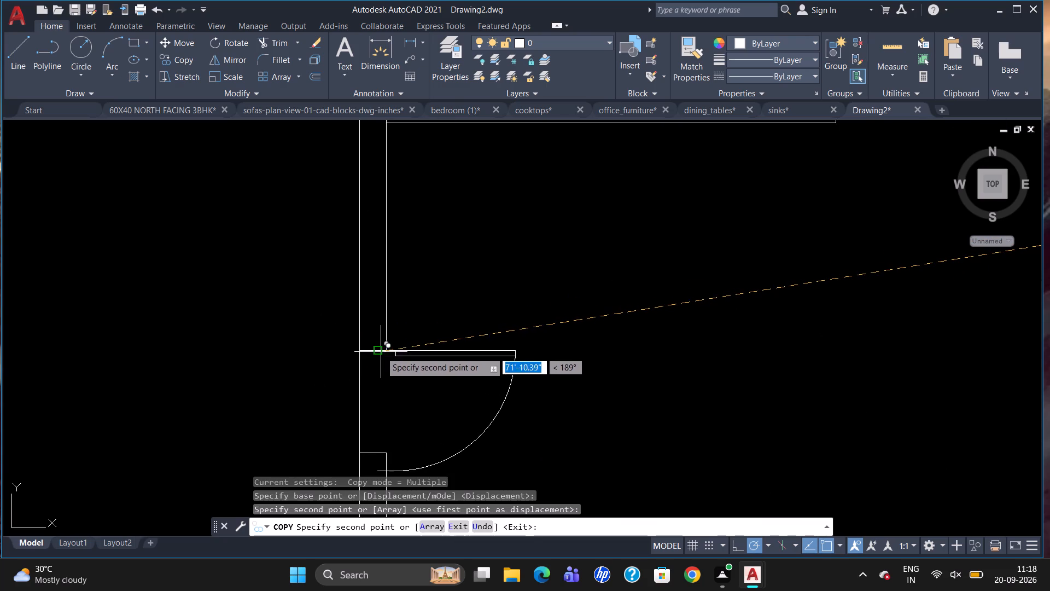
pyautogui.press('Escape')
# Move the copied door so its frame end meets the outer face of the west wall at the opening's upper edge.
pyautogui.click(447, 352)
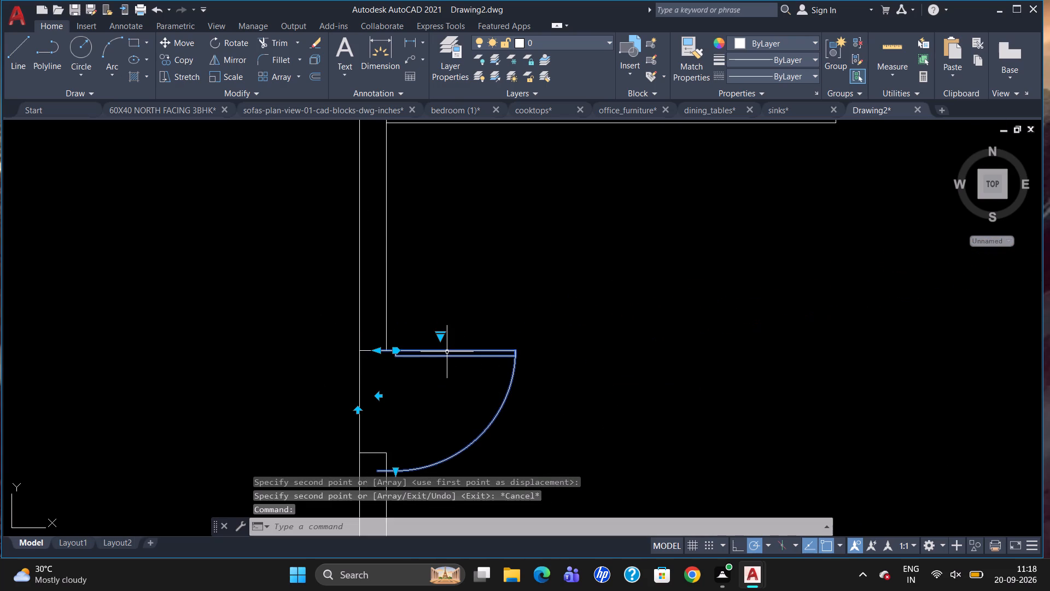
pyautogui.press('m')
pyautogui.press('Return')
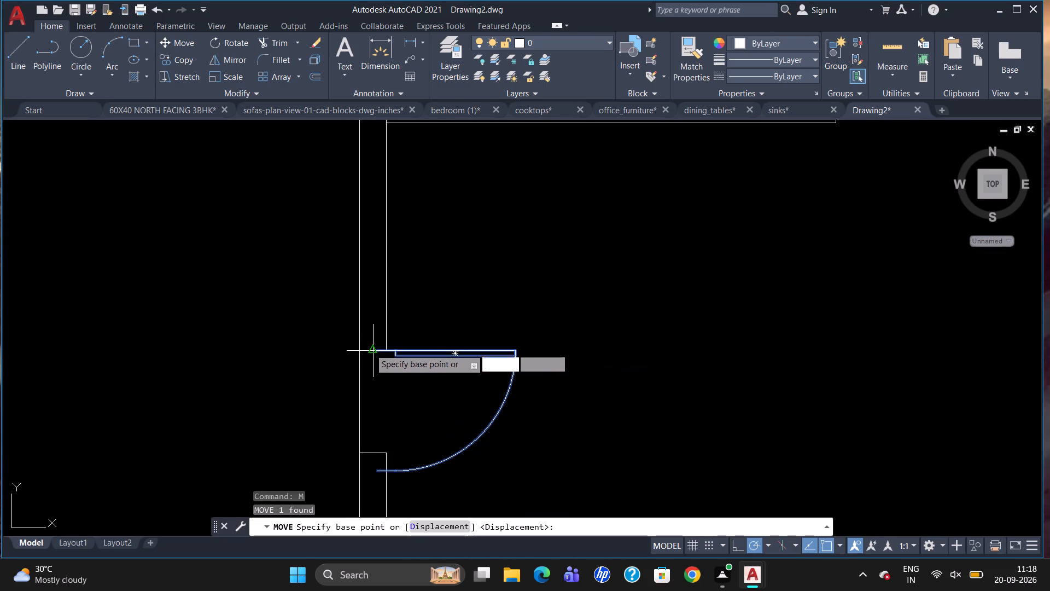
pyautogui.click(377, 345)
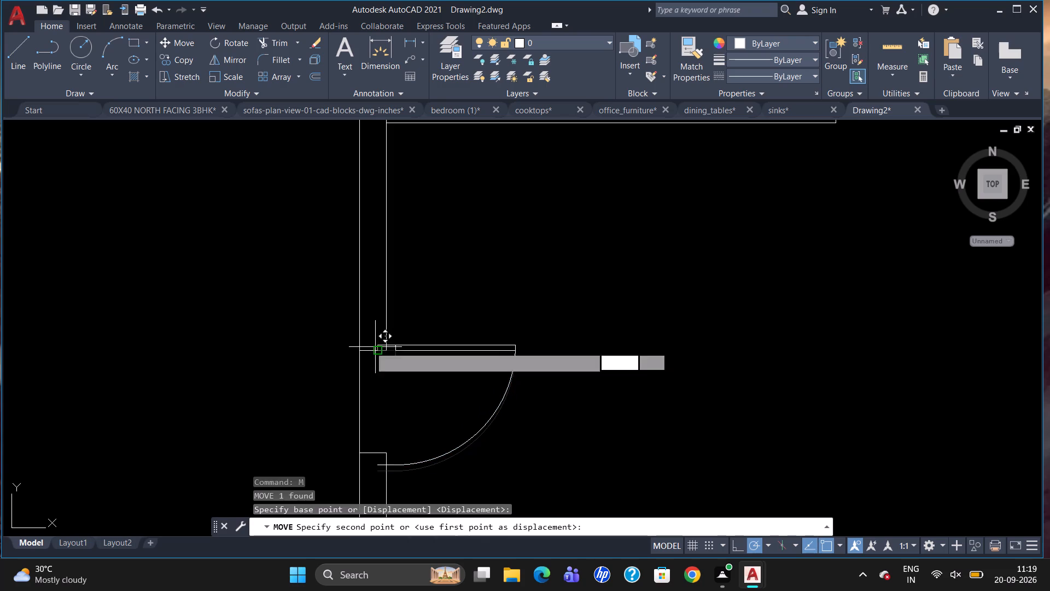
pyautogui.click(359, 347)
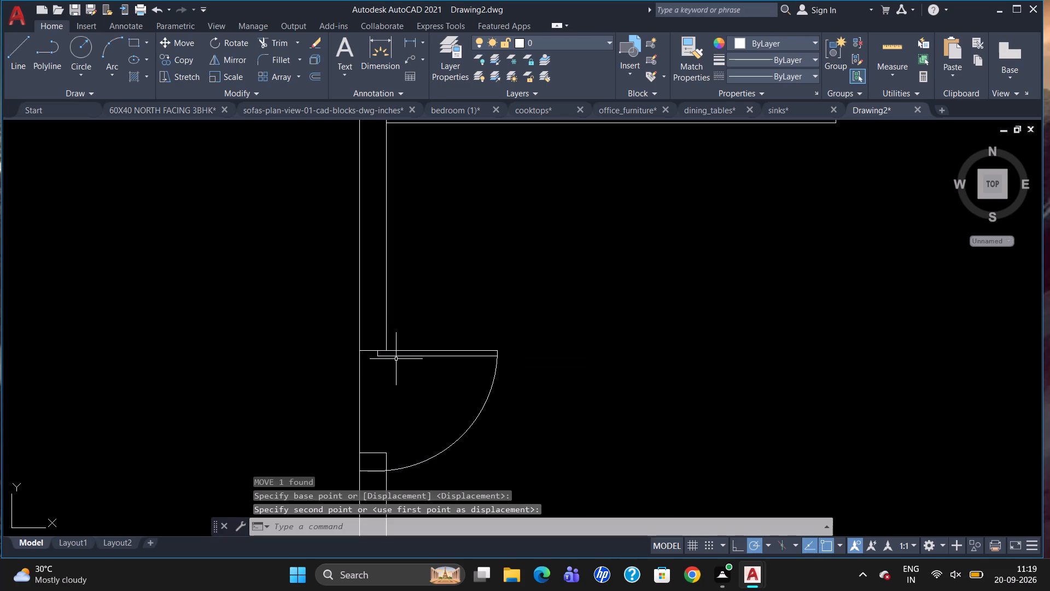
# Scale the west wall door by about 0.84 from its outer upper corner to fit the opening.
pyautogui.click(398, 356)
pyautogui.write('SC')
pyautogui.press('Return')
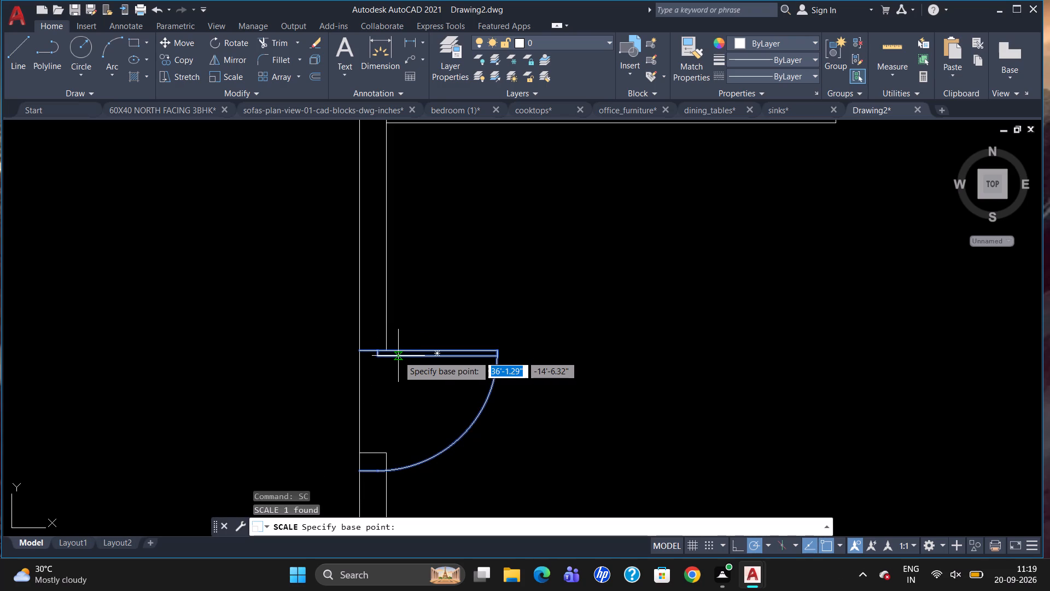
pyautogui.moveTo(363, 349); pyautogui.dragTo(373, 361)
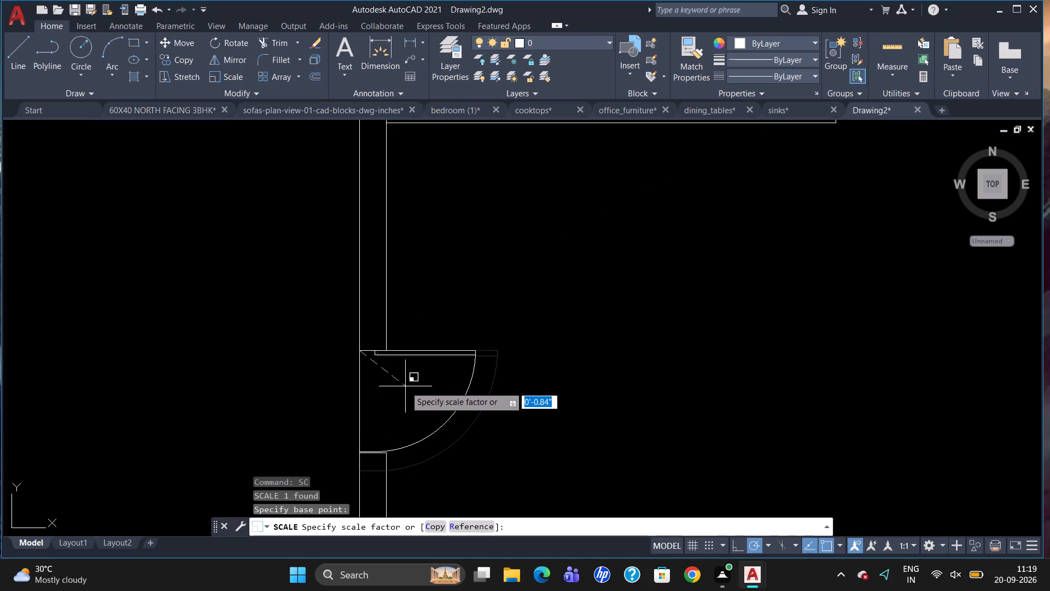
pyautogui.click(405, 386)
# Mirror the spare door outside the plan across a horizontal line below it, keeping the original.
pyautogui.scroll(-3, 400, 343)
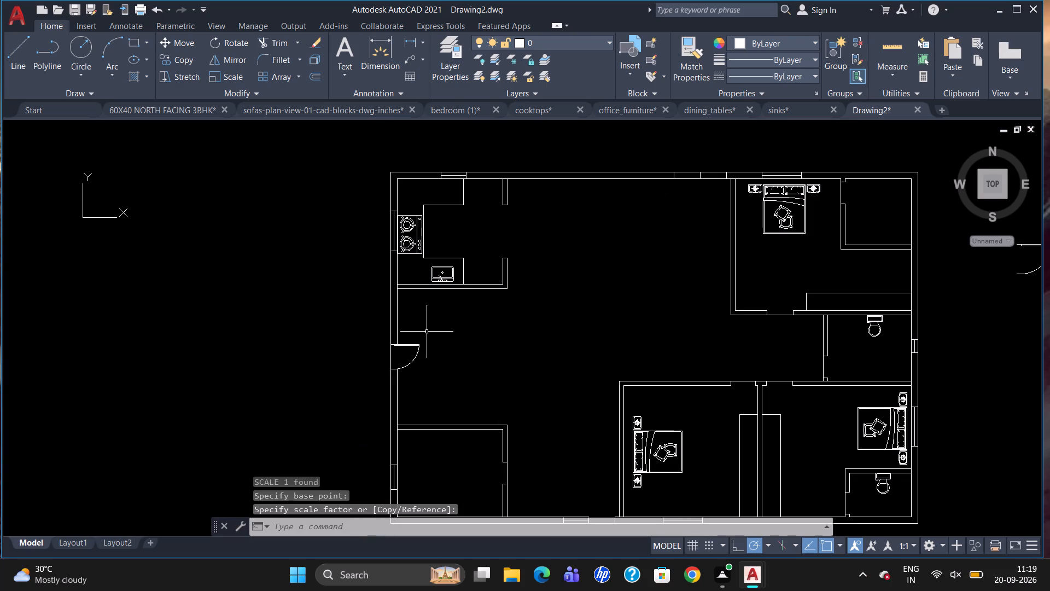
pyautogui.scroll(-1, 446, 321)
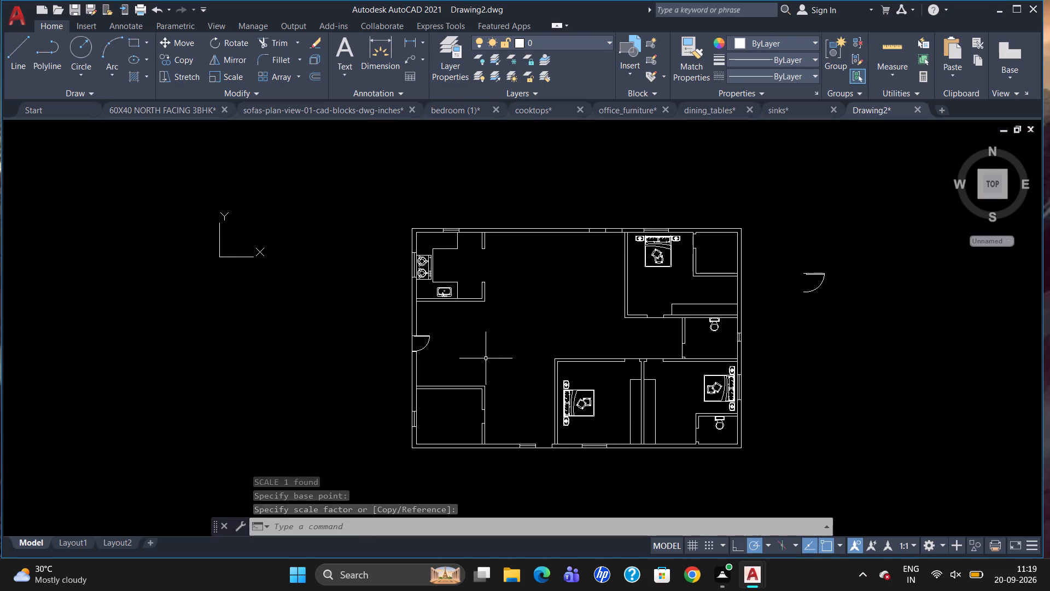
pyautogui.scroll(-1, 495, 362)
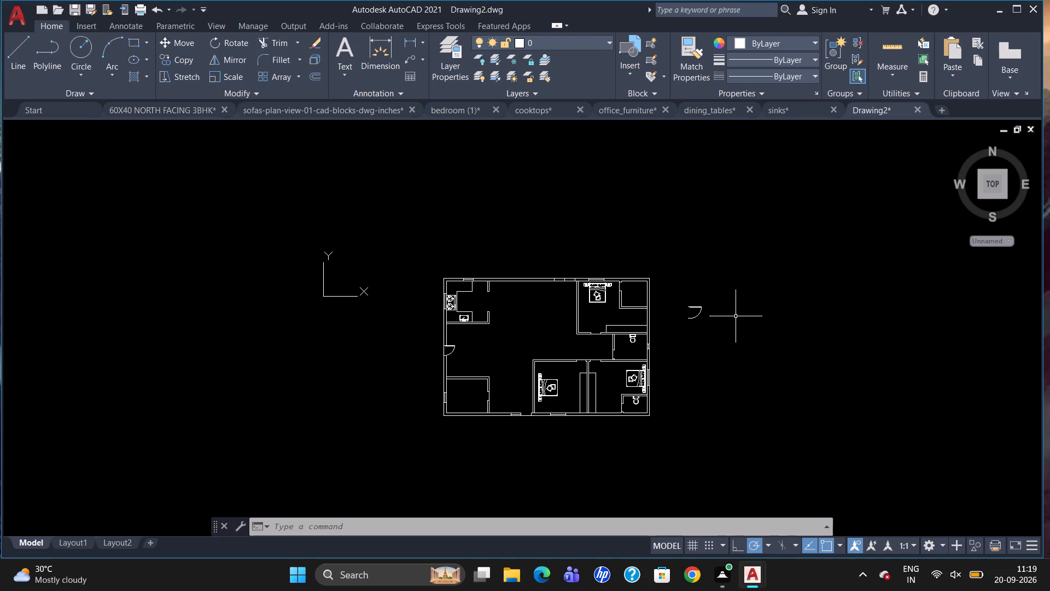
pyautogui.click(702, 306)
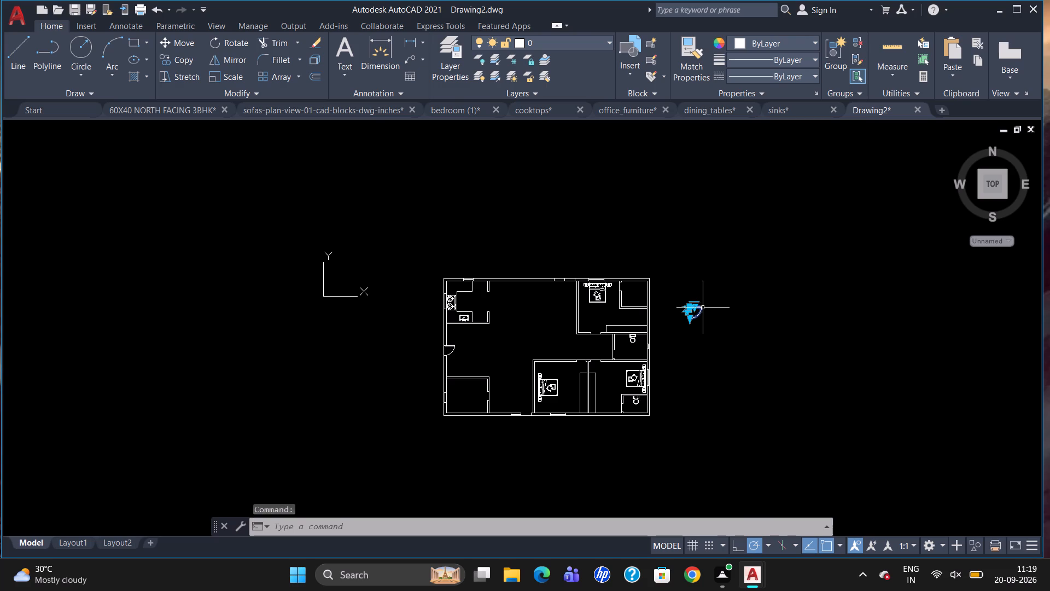
pyautogui.write('MI')
pyautogui.press('Return')
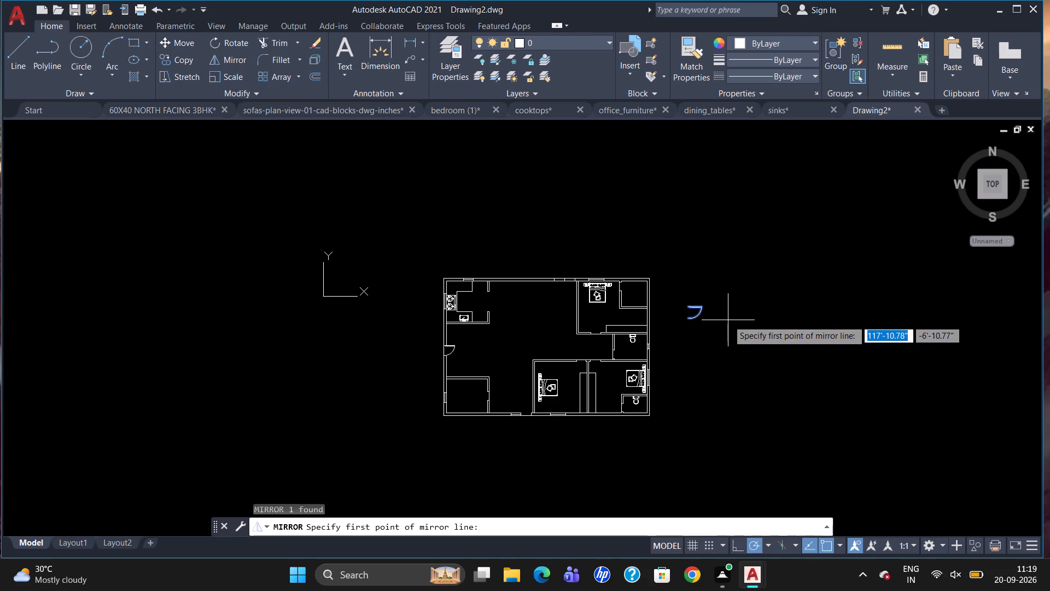
pyautogui.moveTo(684, 349); pyautogui.dragTo(713, 349)
pyautogui.click(759, 344)
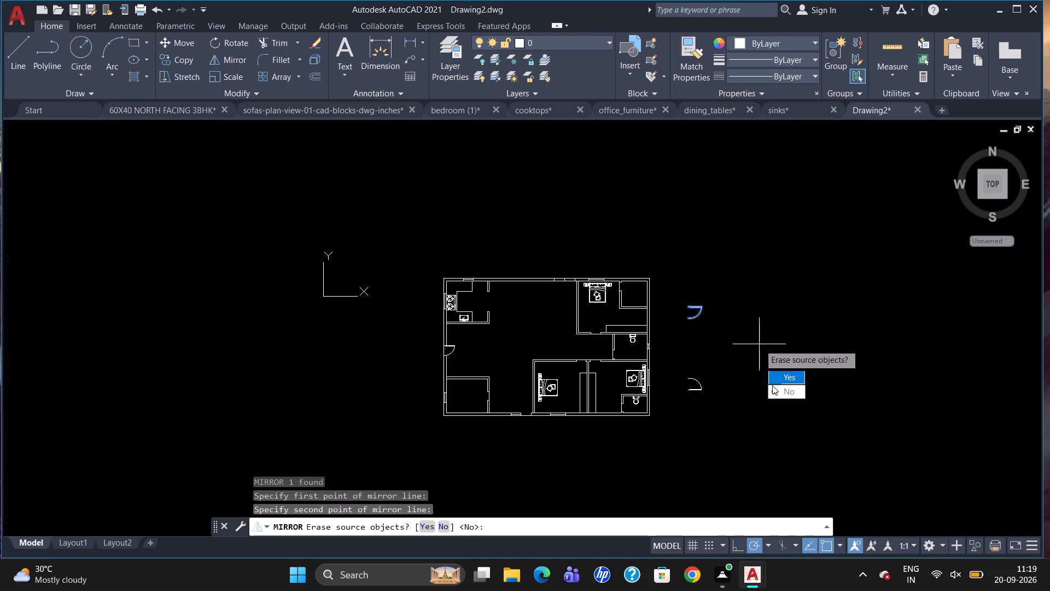
pyautogui.moveTo(774, 391); pyautogui.dragTo(759, 346)
# Rotate the mirrored spare door a quarter turn counterclockwise so its leaf stands vertical.
pyautogui.click(698, 390)
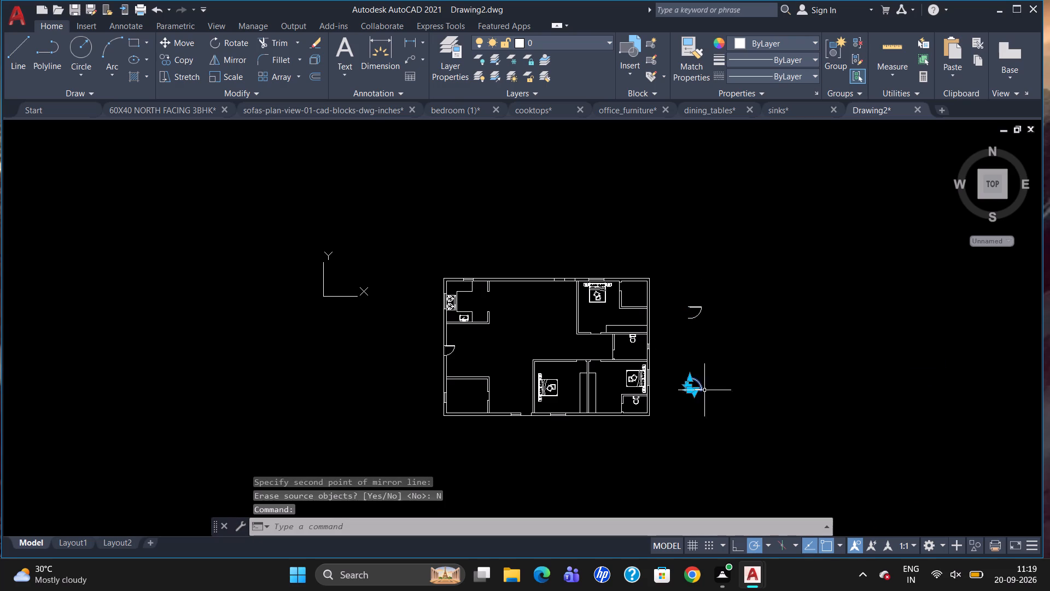
pyautogui.write('RO')
pyautogui.press('Return')
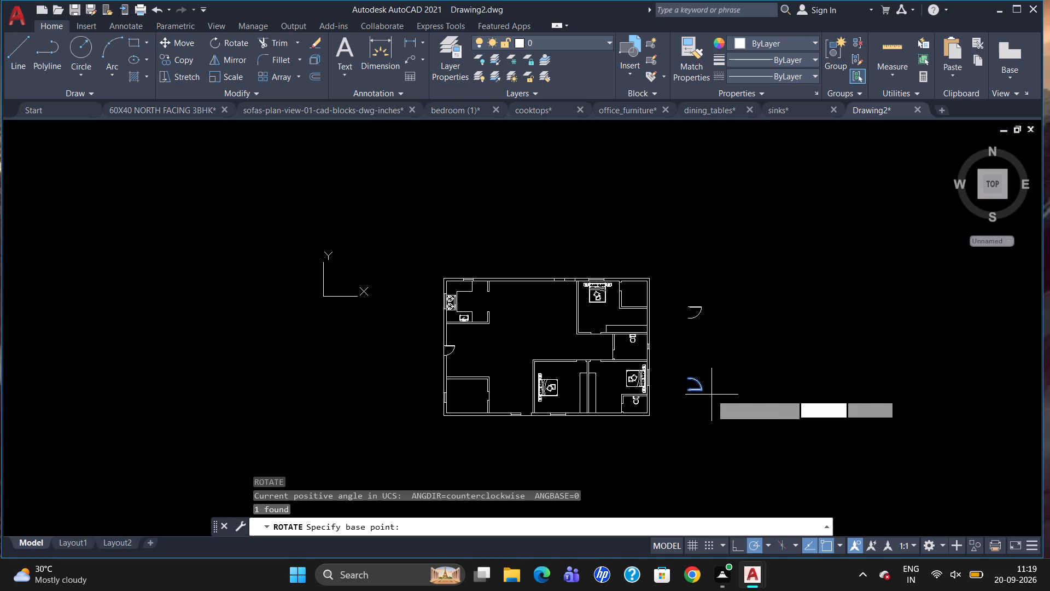
pyautogui.click(706, 390)
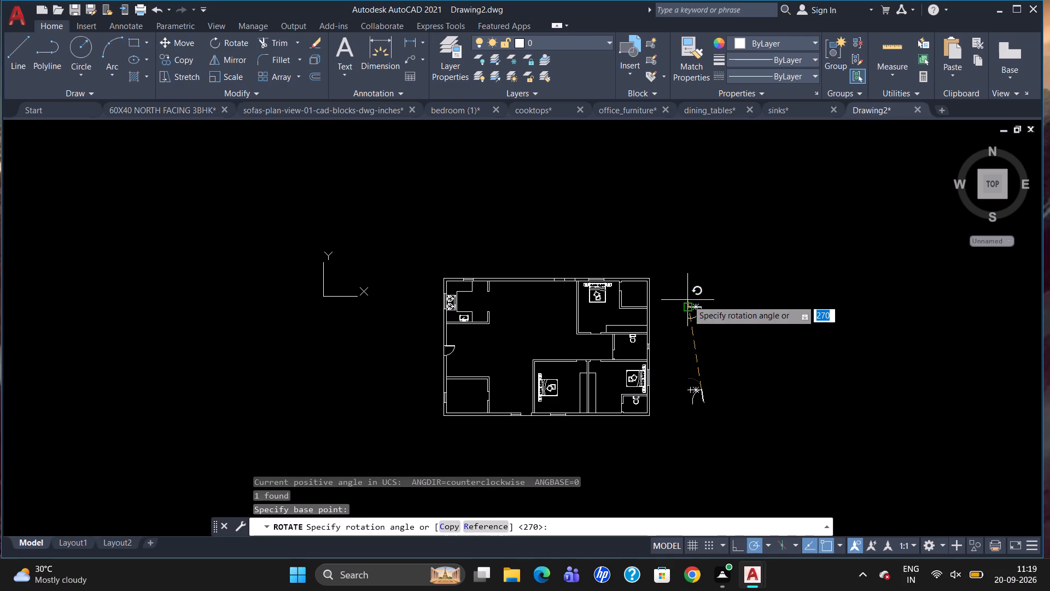
pyautogui.click(701, 280)
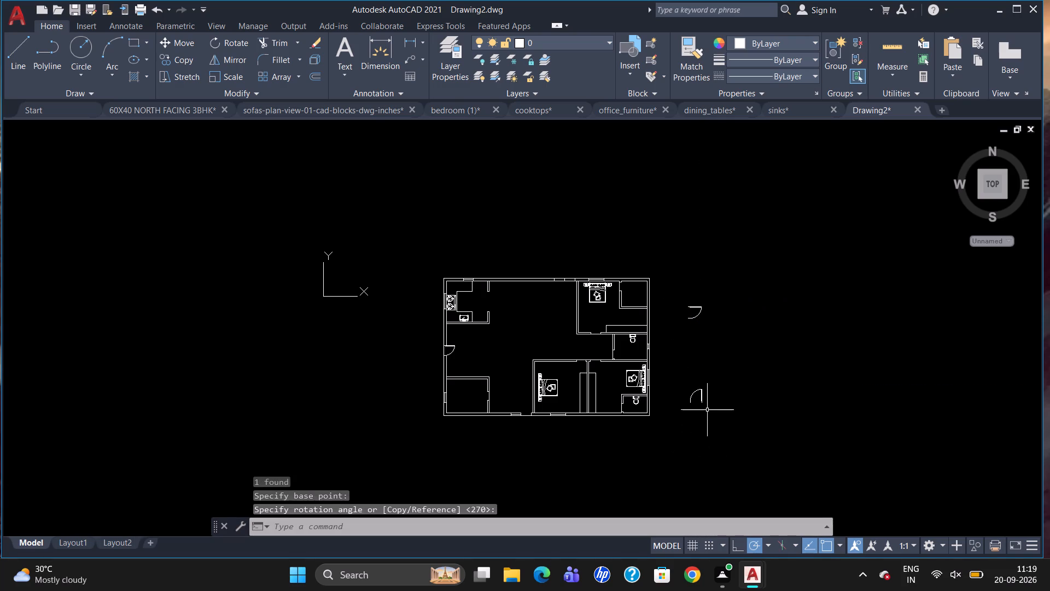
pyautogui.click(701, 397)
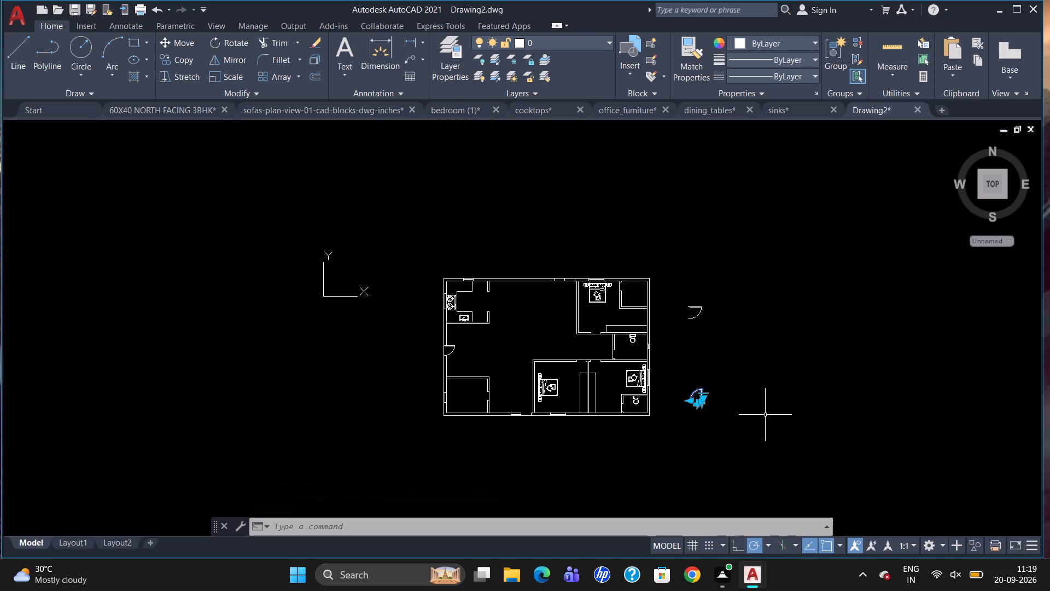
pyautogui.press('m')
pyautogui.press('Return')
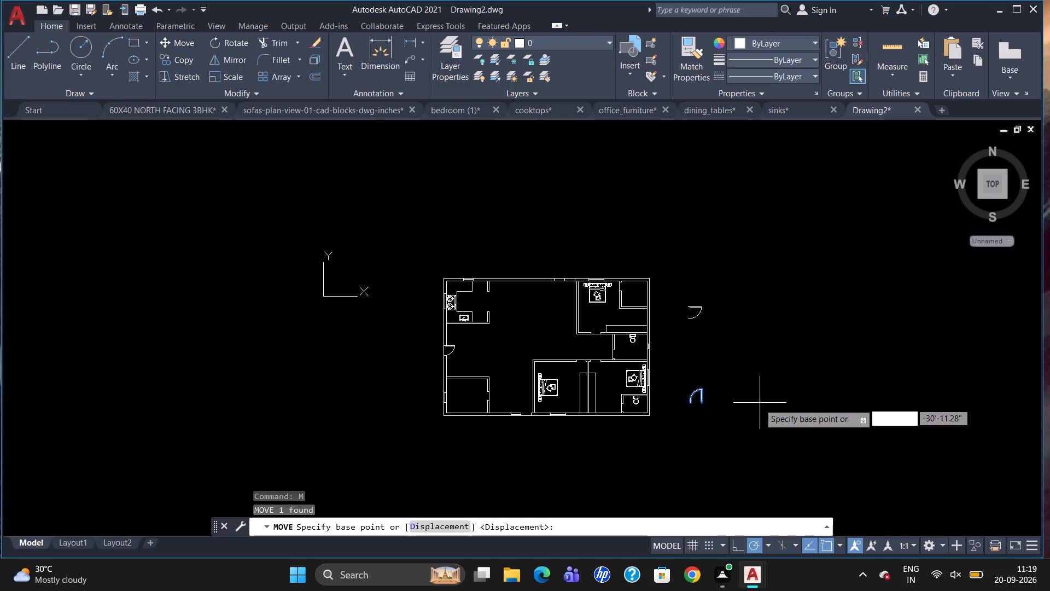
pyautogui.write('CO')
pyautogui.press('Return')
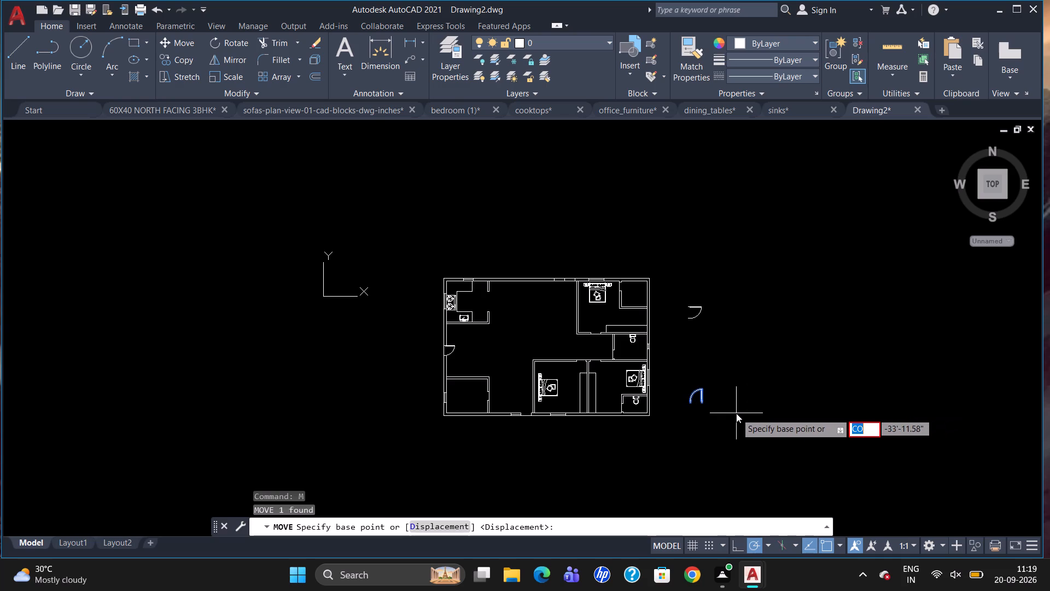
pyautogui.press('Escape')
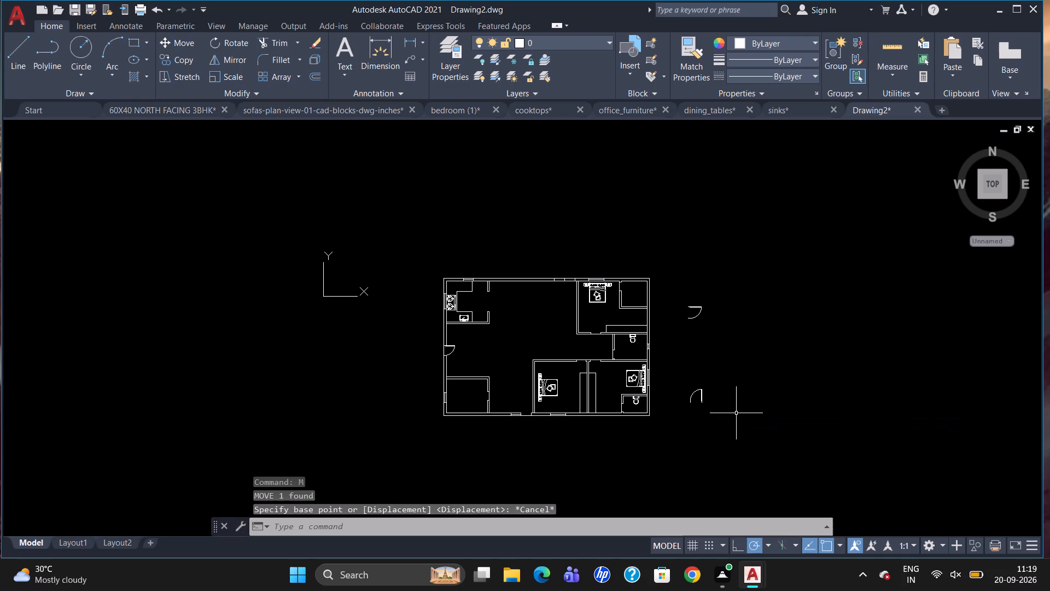
# Copy the spare door with the upward vertical leaf to the east jamb of the south outer wall's door opening.
pyautogui.write('CO')
pyautogui.press('Return')
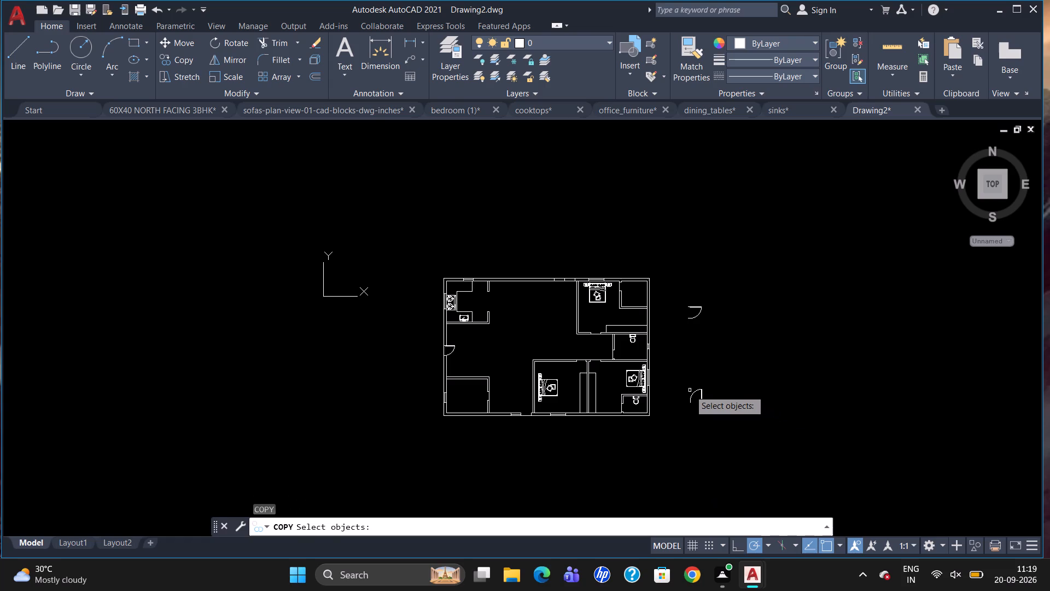
pyautogui.click(693, 394)
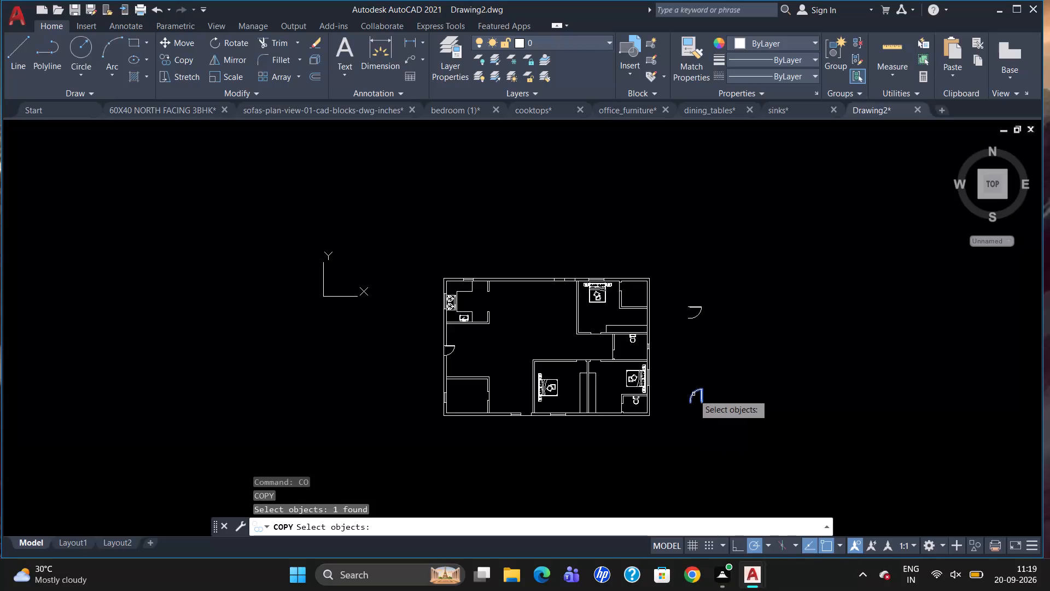
pyautogui.press('Return')
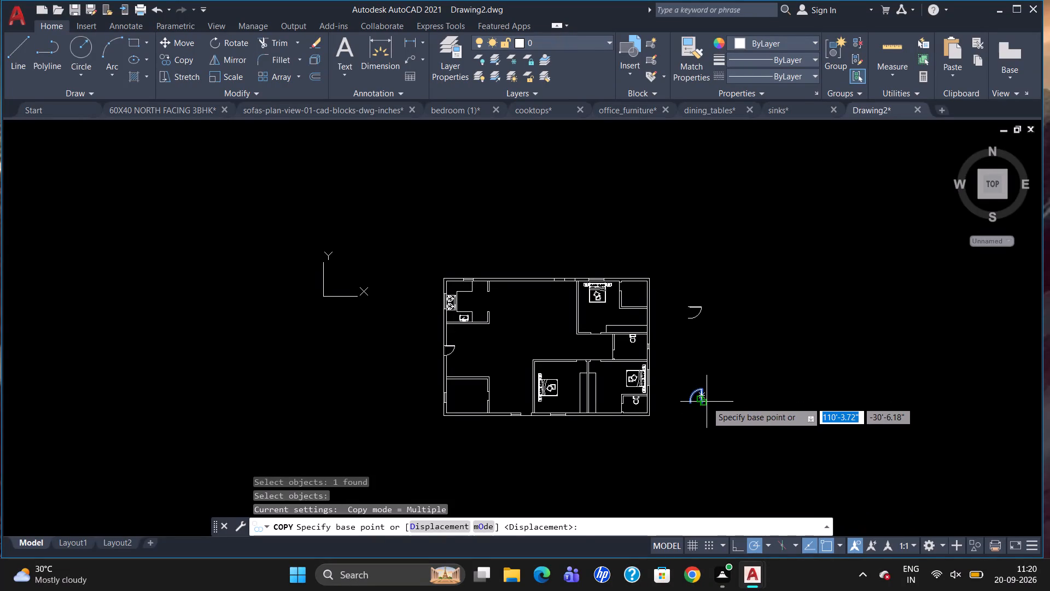
pyautogui.moveTo(707, 402); pyautogui.dragTo(695, 411)
pyautogui.scroll(4, 539, 418)
pyautogui.scroll(3, 488, 404)
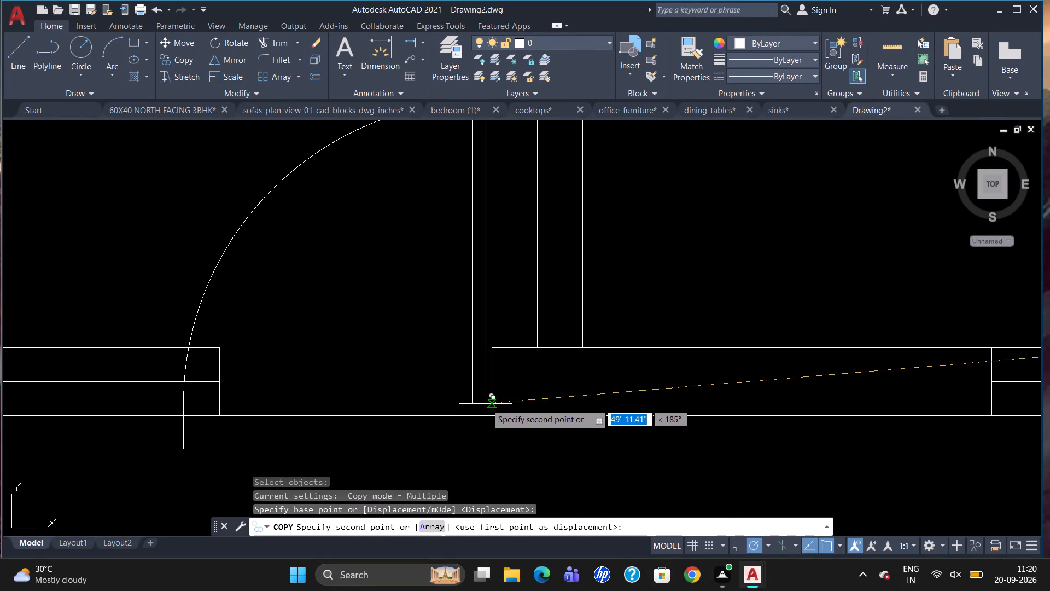
pyautogui.click(493, 413)
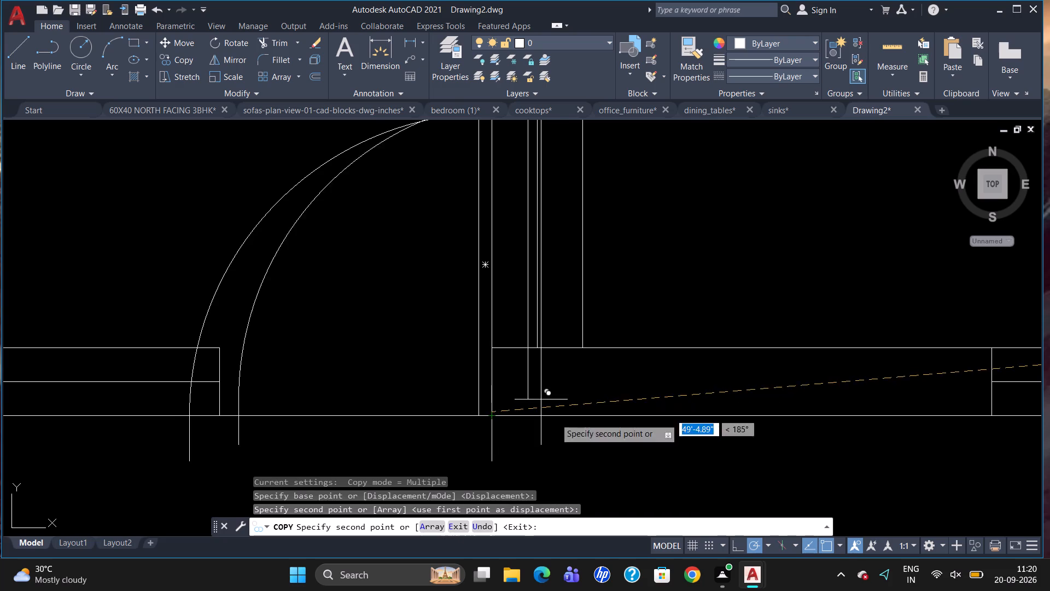
pyautogui.press('Escape')
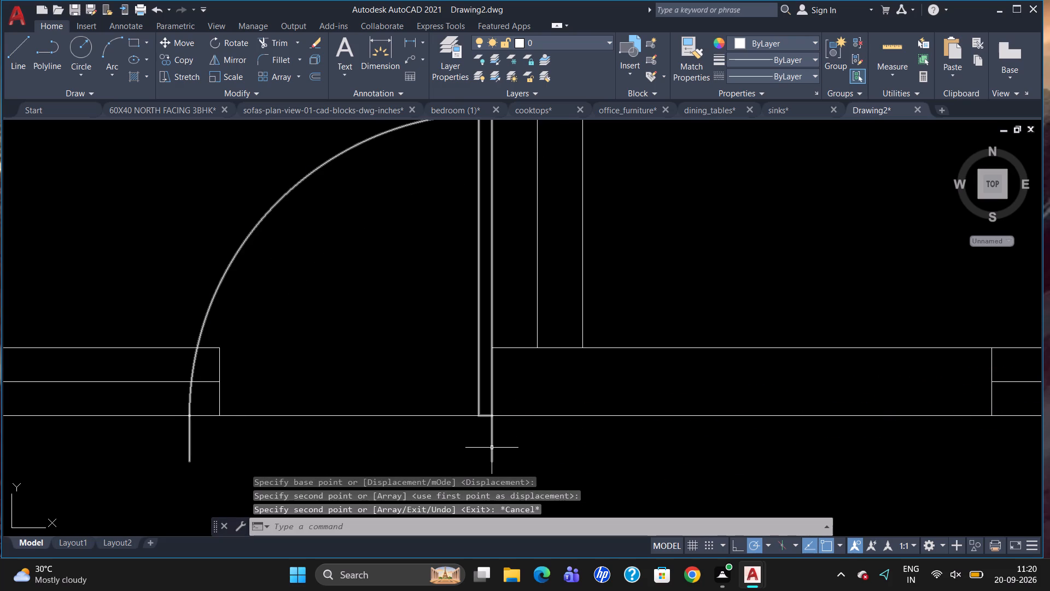
# Move the copied door up so its frame end meets the outer face of the south wall at the east jamb.
pyautogui.click(492, 448)
pyautogui.press('m')
pyautogui.press('Return')
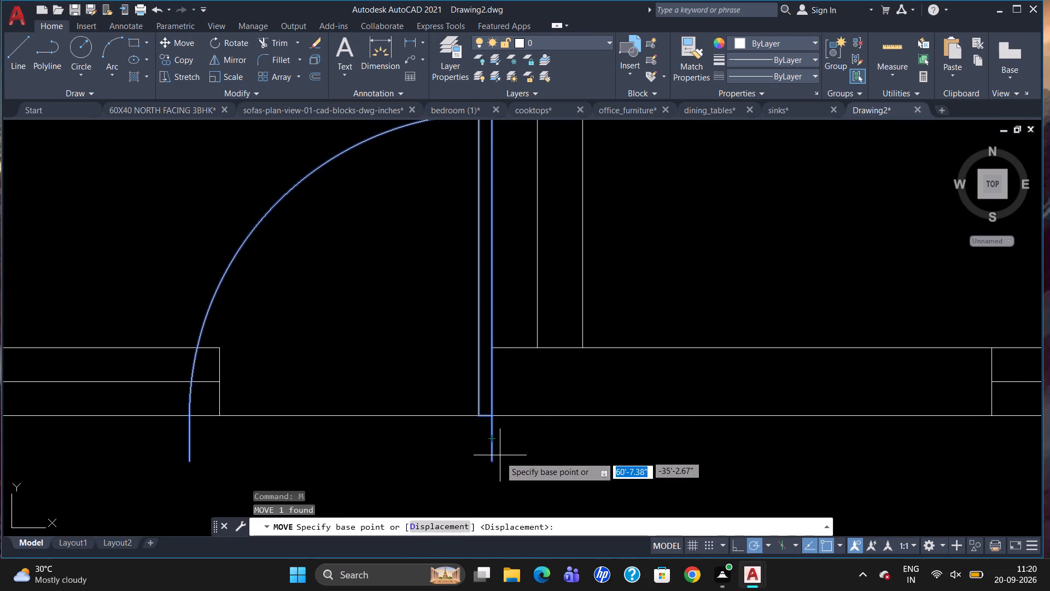
pyautogui.click(498, 466)
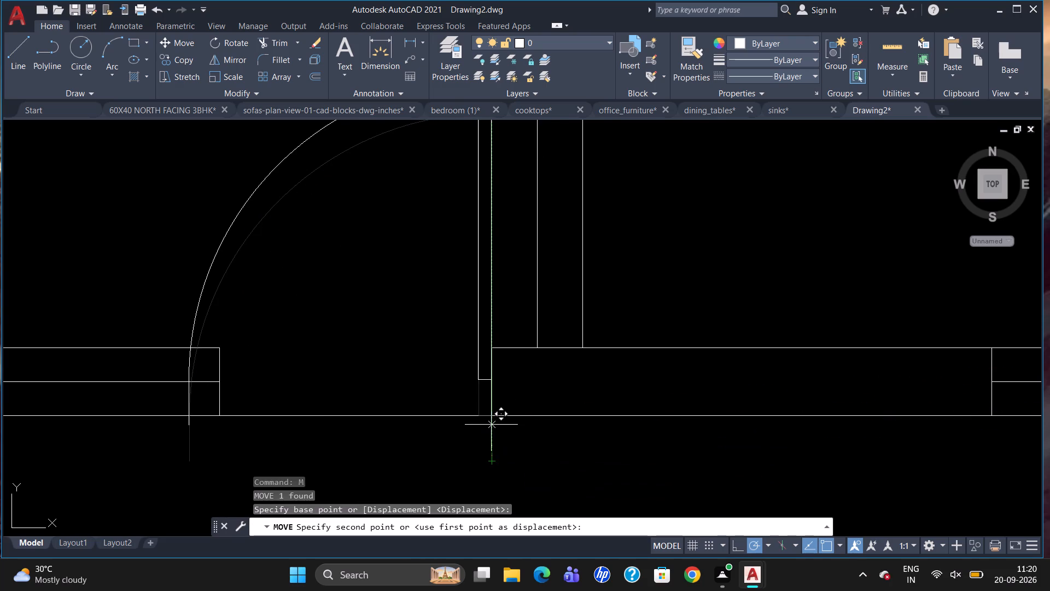
pyautogui.click(491, 415)
pyautogui.scroll(-1, 487, 466)
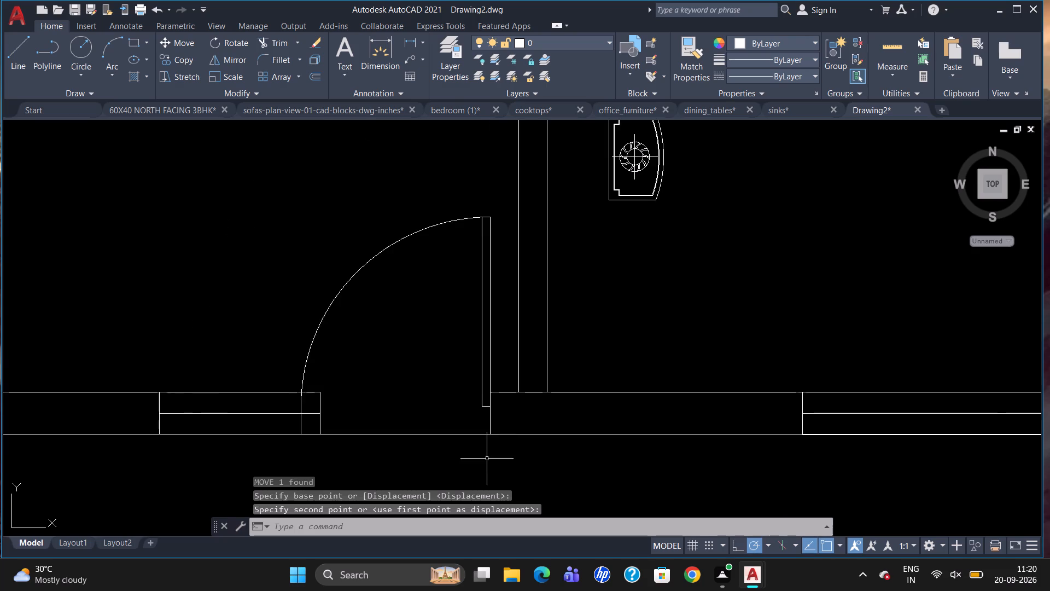
# Scale the south wall door by about 0.87 from its outer frame end at the east jamb to fit the opening.
pyautogui.click(486, 403)
pyautogui.click(485, 407)
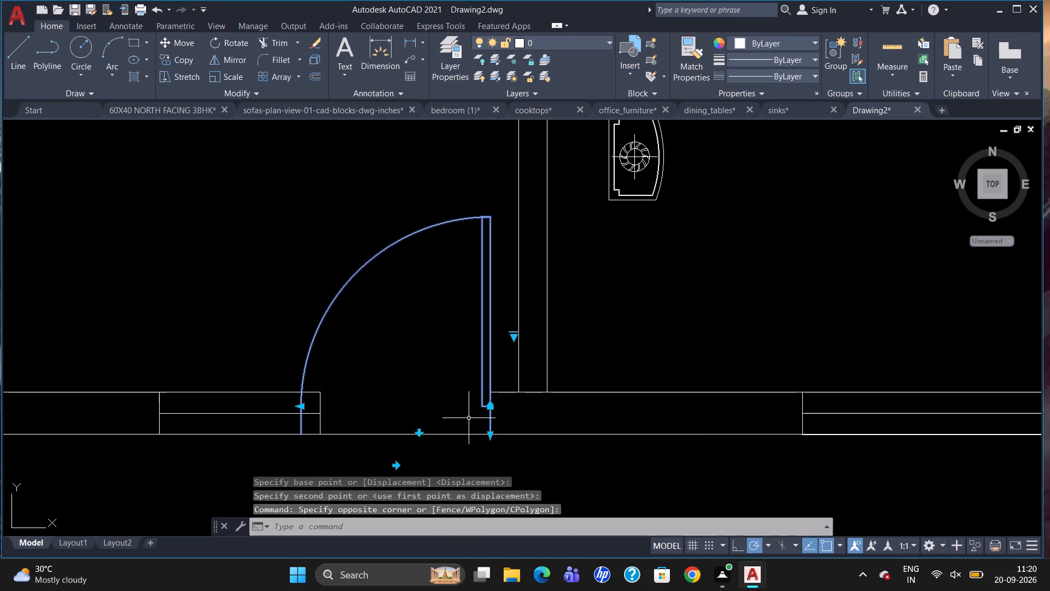
pyautogui.write('SC')
pyautogui.press('Return')
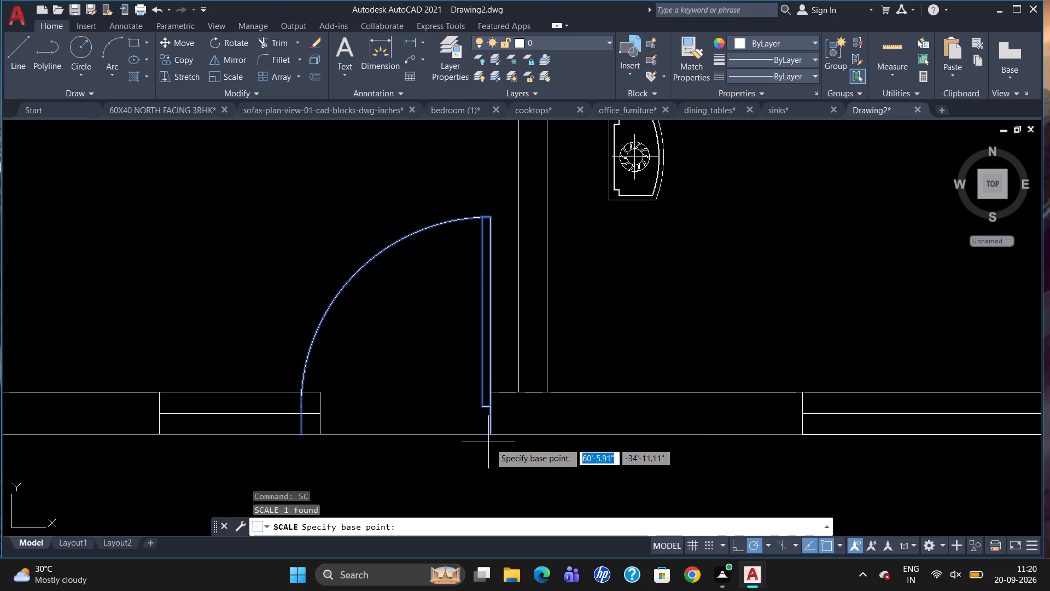
pyautogui.click(491, 434)
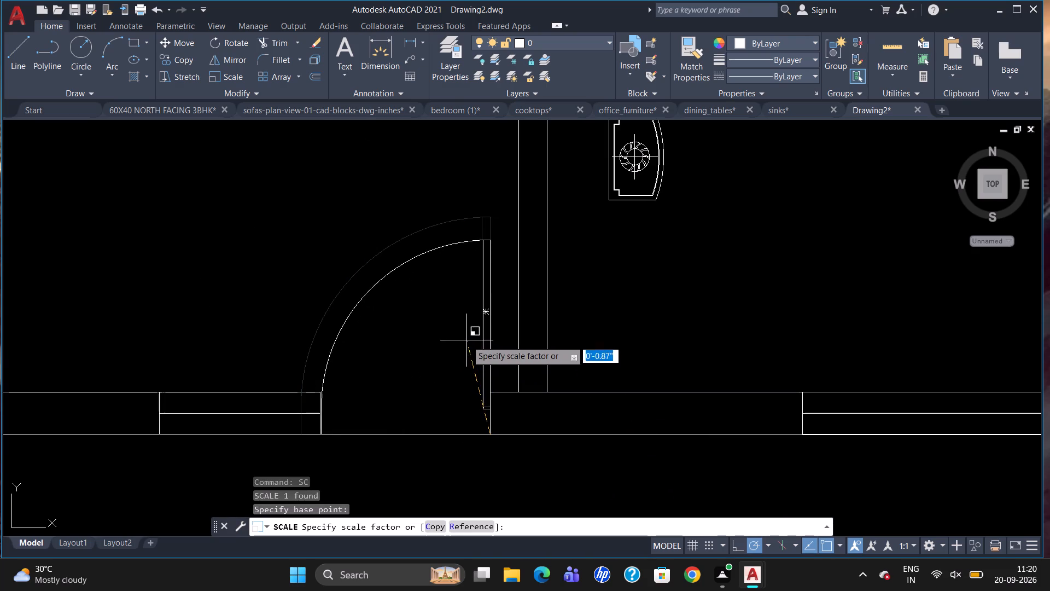
pyautogui.click(476, 339)
pyautogui.scroll(-4, 433, 380)
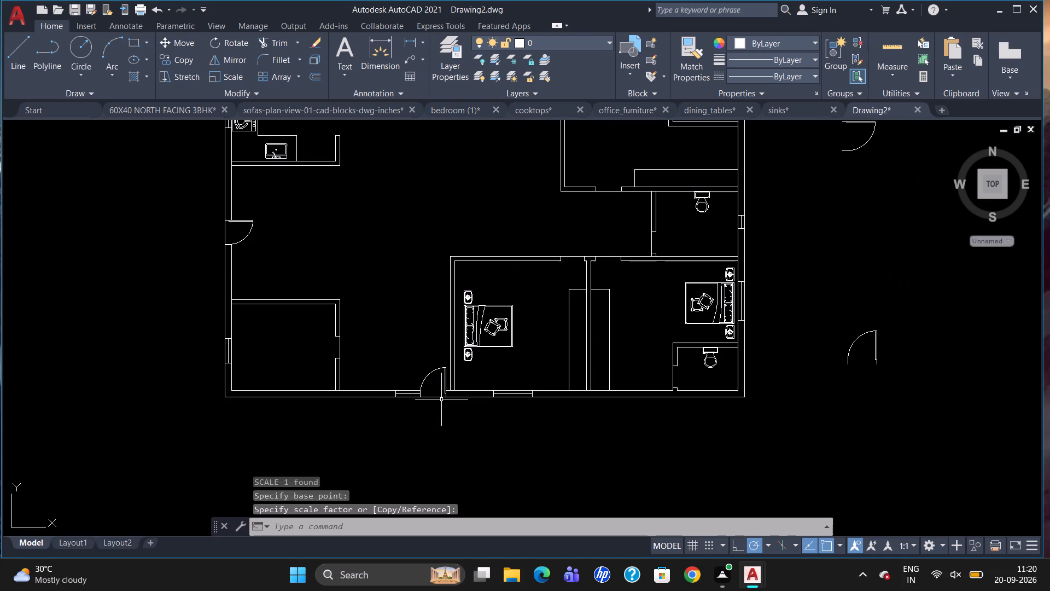
pyautogui.scroll(-1, 453, 422)
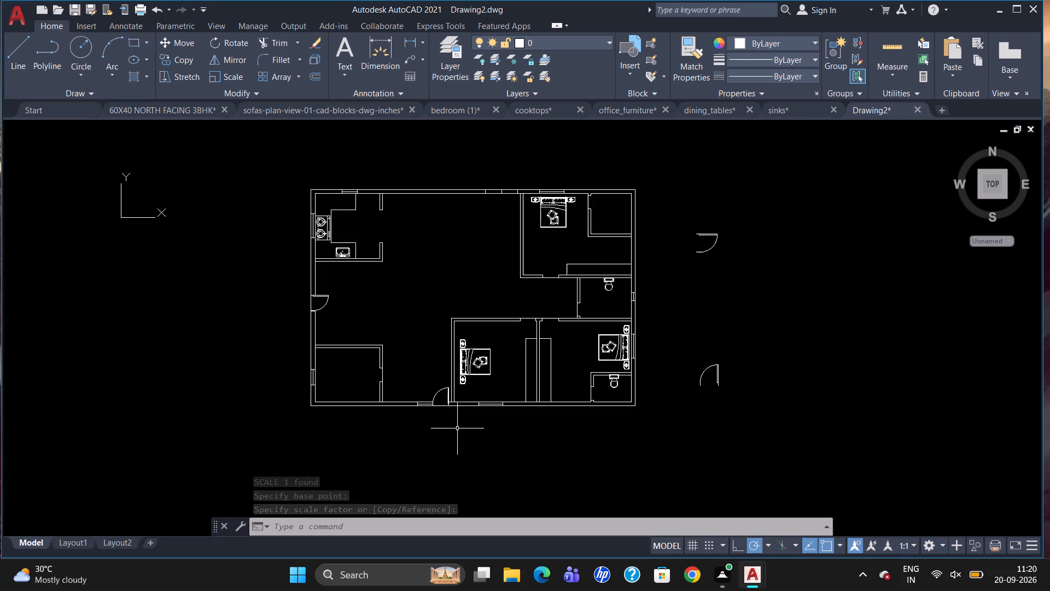
# Rotate the upper spare door outside the plan a quarter turn clockwise so its leaf points straight down.
pyautogui.scroll(1, 521, 300)
pyautogui.scroll(-1, 534, 327)
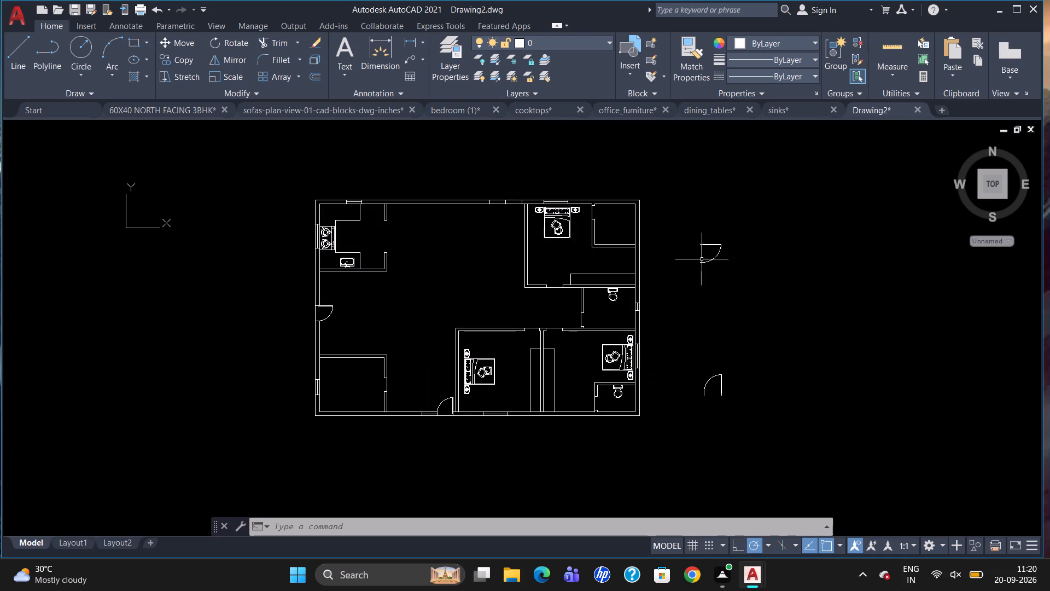
pyautogui.click(707, 245)
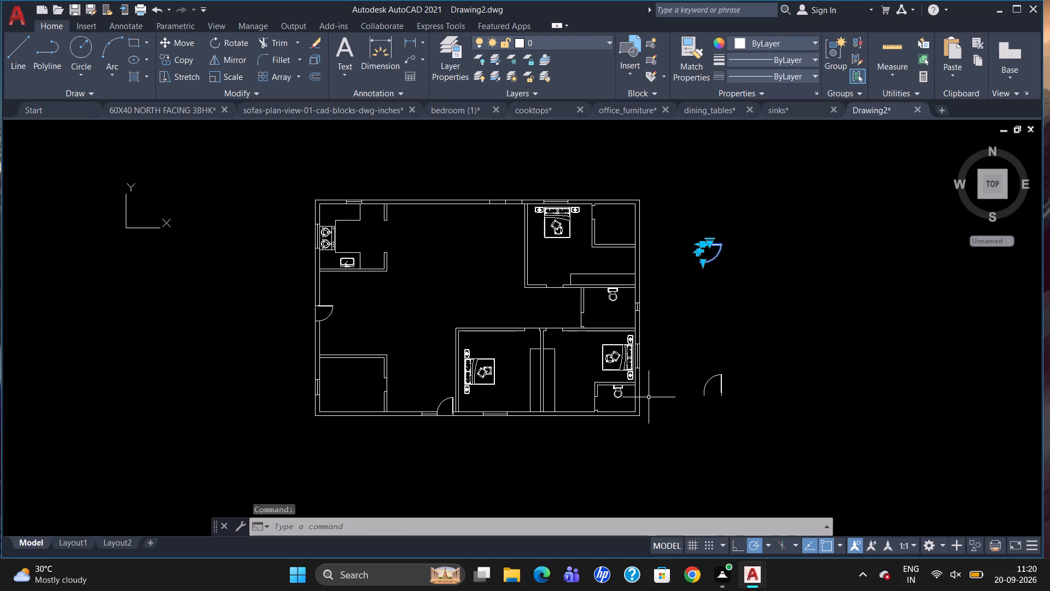
pyautogui.press('Escape')
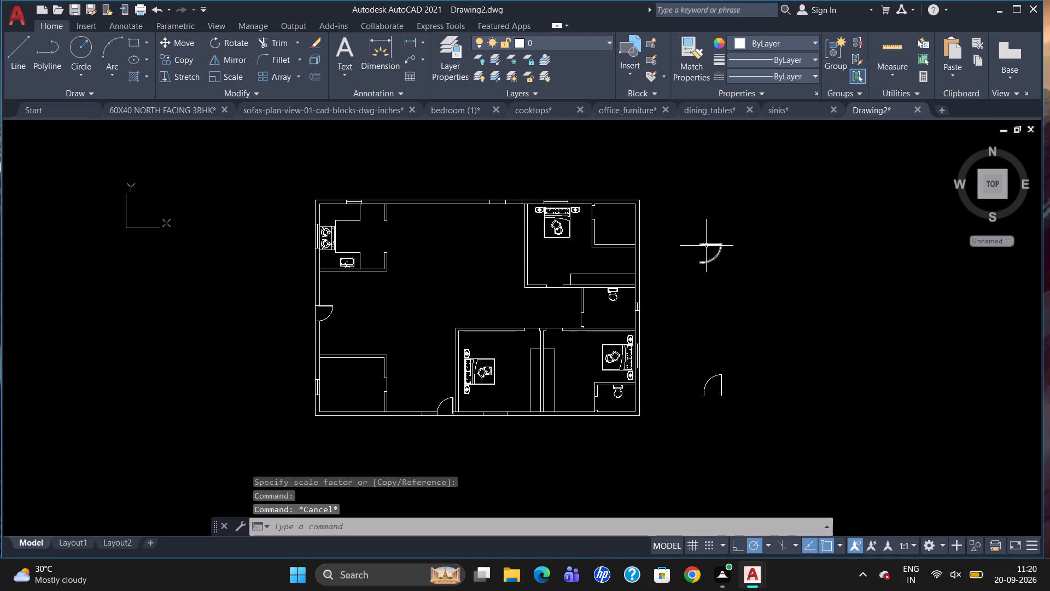
pyautogui.click(706, 246)
pyautogui.write('RO')
pyautogui.press('Return')
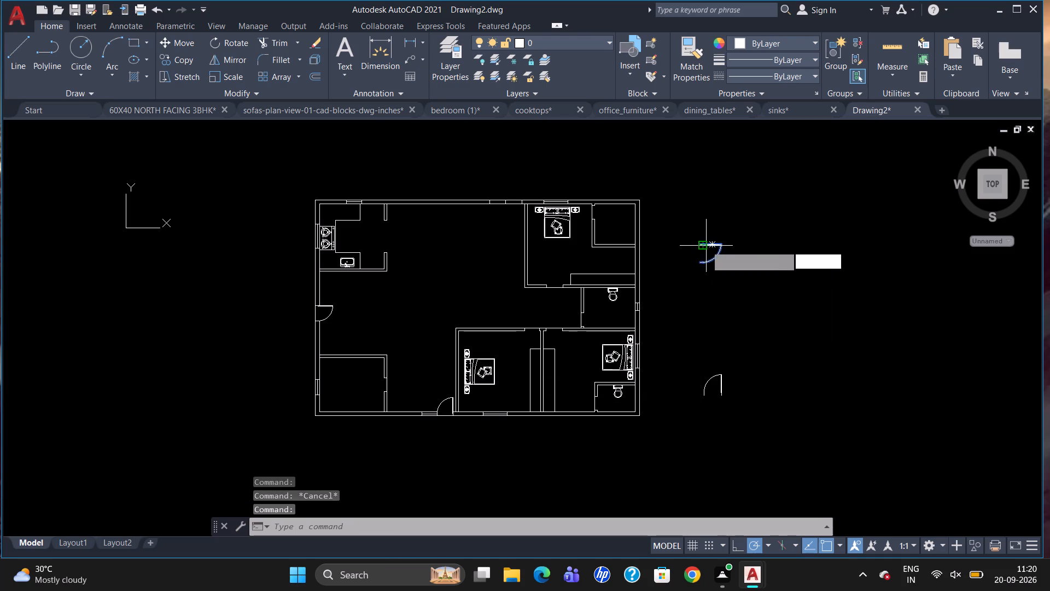
pyautogui.click(706, 246)
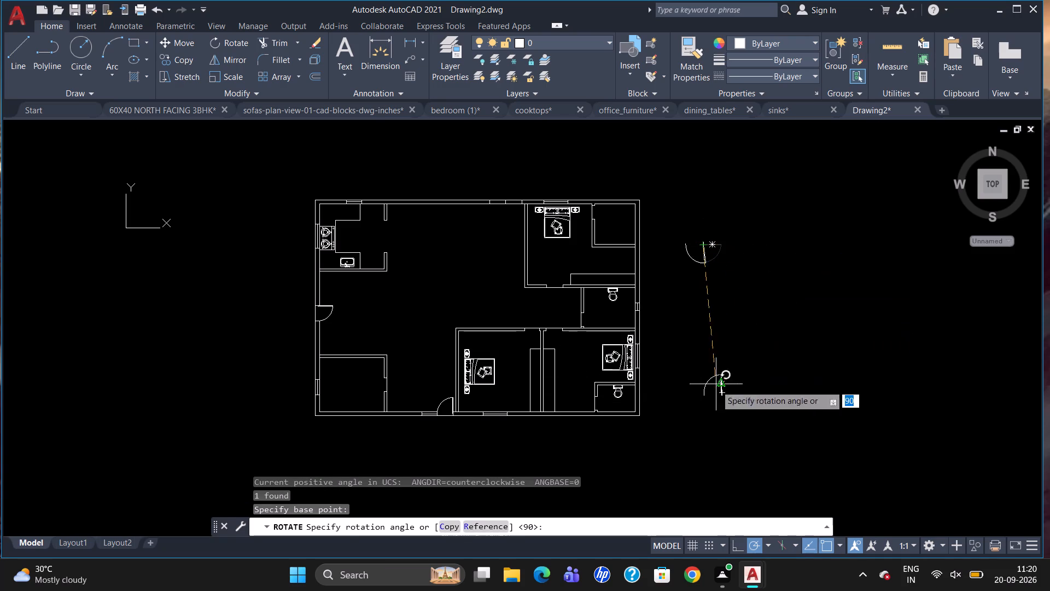
pyautogui.click(698, 413)
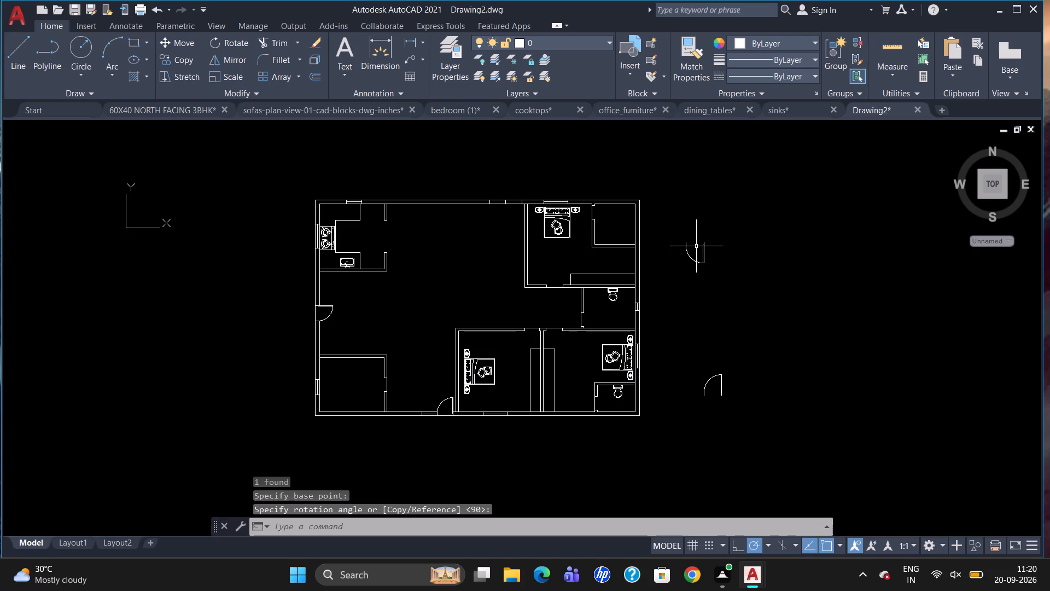
# Copy the rotated spare door to the east jamb of the opening in the lower middle bedroom's north wall.
pyautogui.click(704, 244)
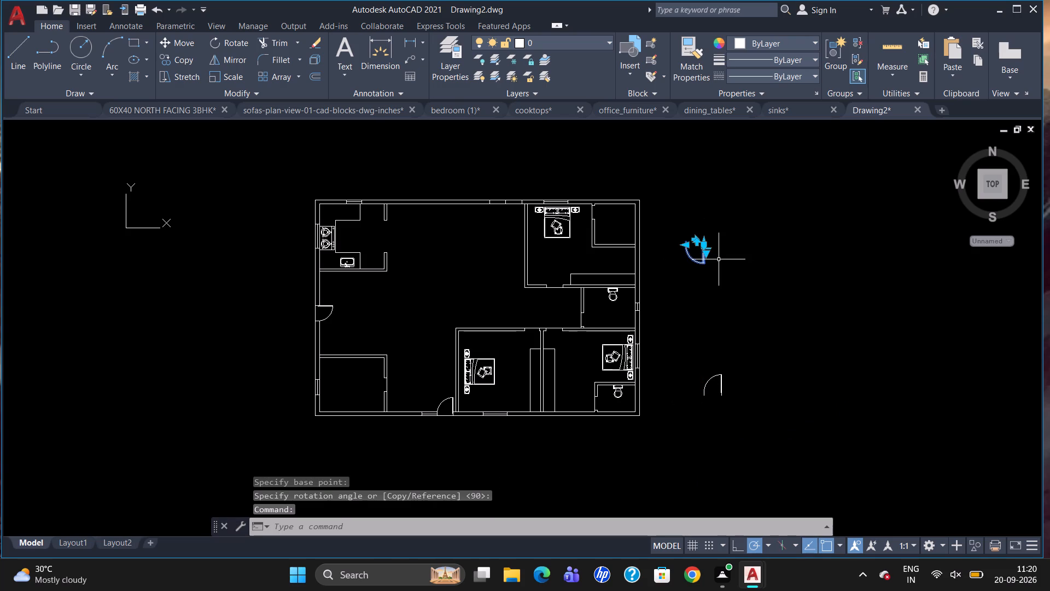
pyautogui.write('CO')
pyautogui.press('Return')
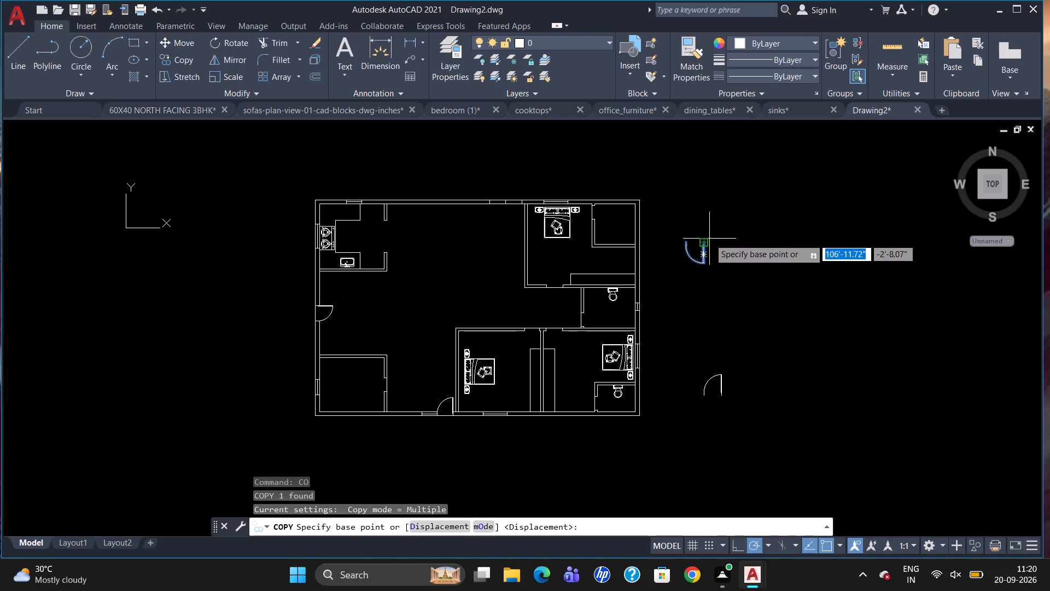
pyautogui.click(709, 242)
pyautogui.scroll(5, 540, 331)
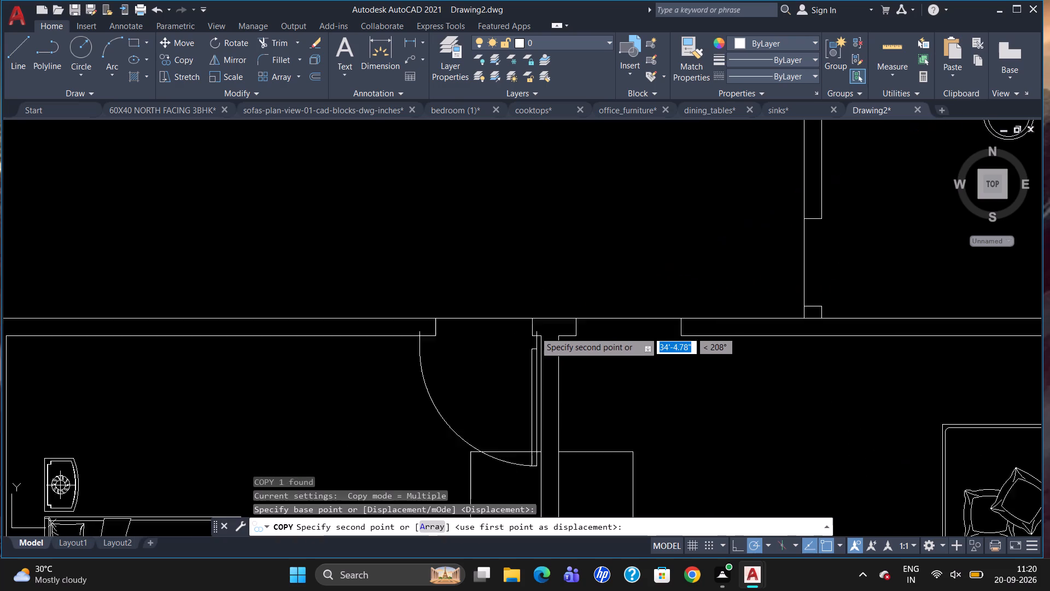
pyautogui.scroll(1, 534, 332)
pyautogui.click(528, 305)
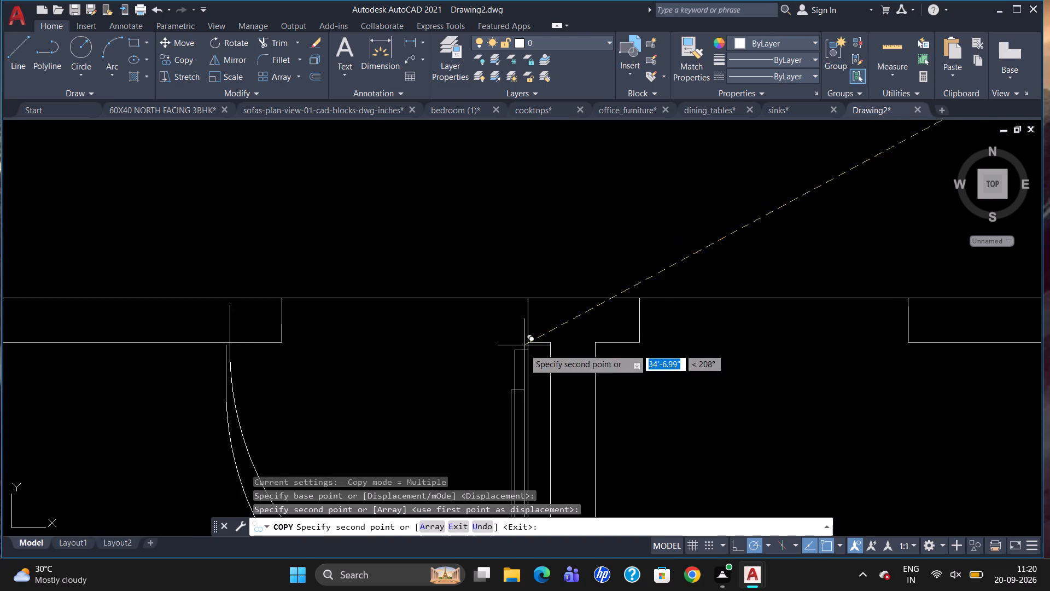
pyautogui.press('Escape')
# Scale down the lower middle bedroom's door from its upper frame end until it roughly spans the opening.
pyautogui.click(526, 352)
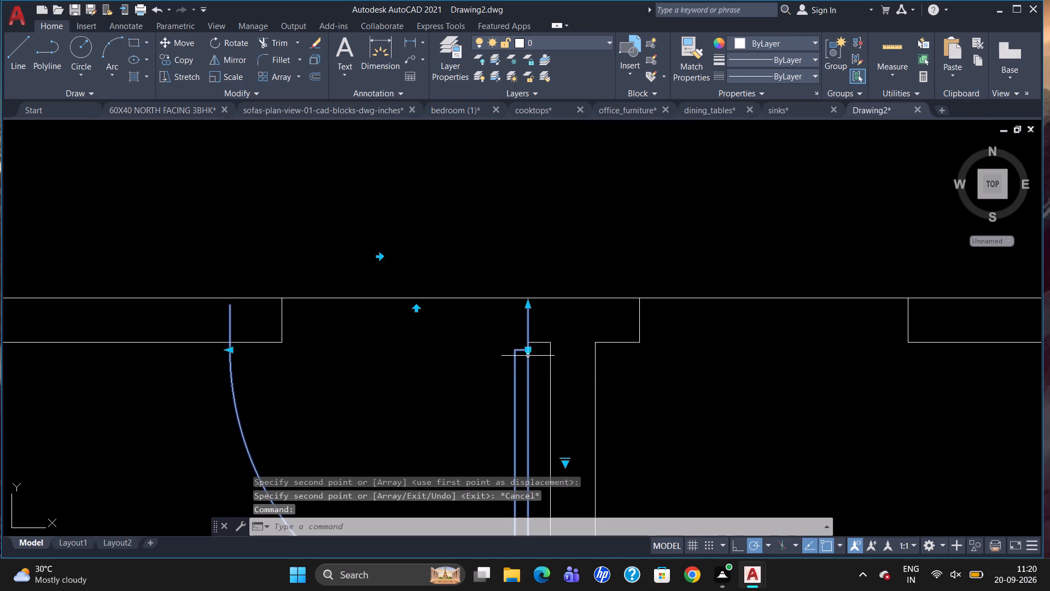
pyautogui.write('SC')
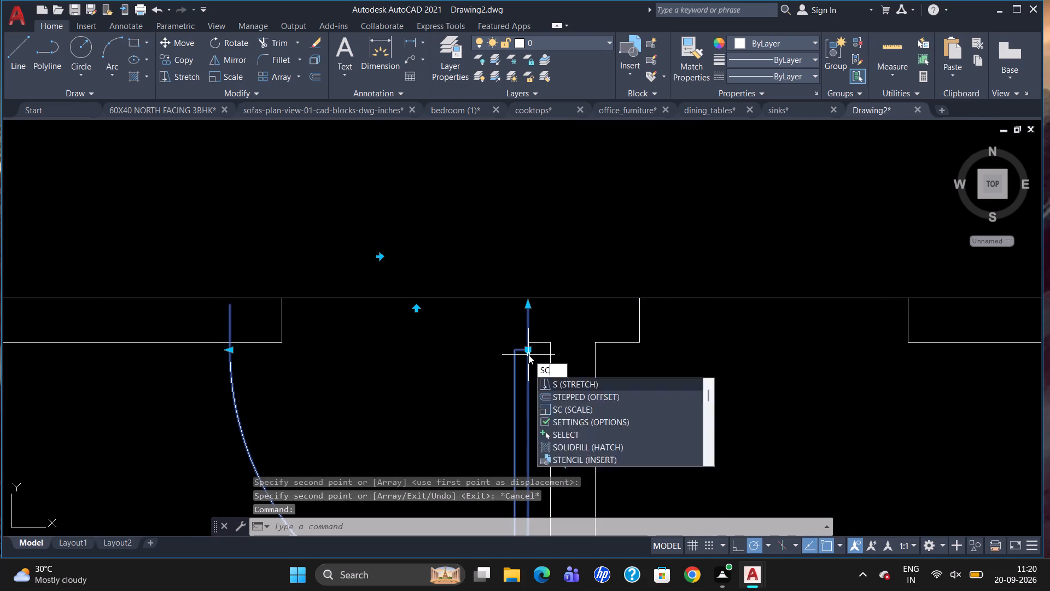
pyautogui.press('Return')
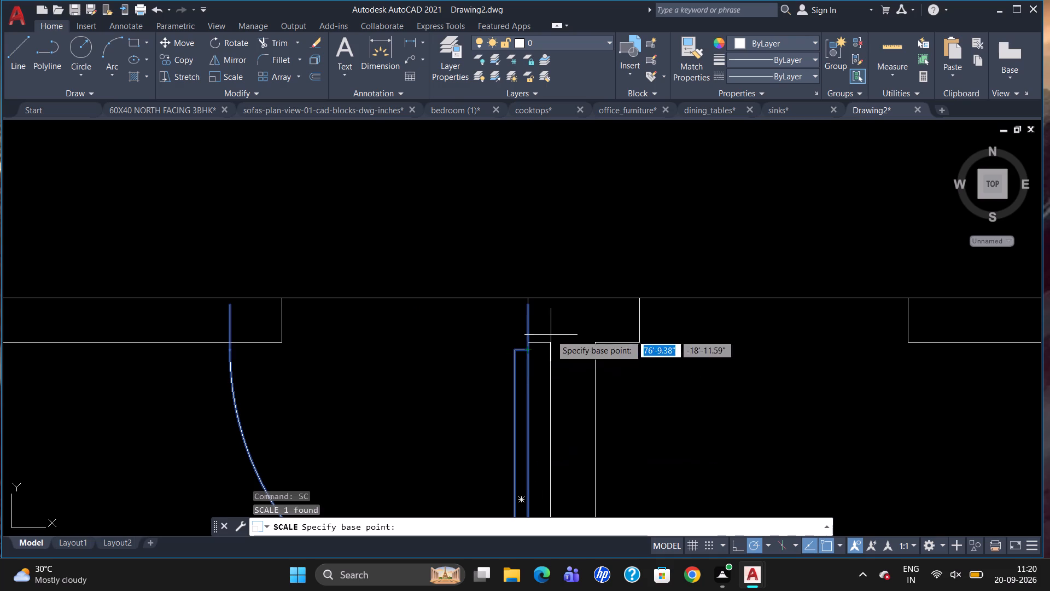
pyautogui.moveTo(529, 304); pyautogui.dragTo(534, 315)
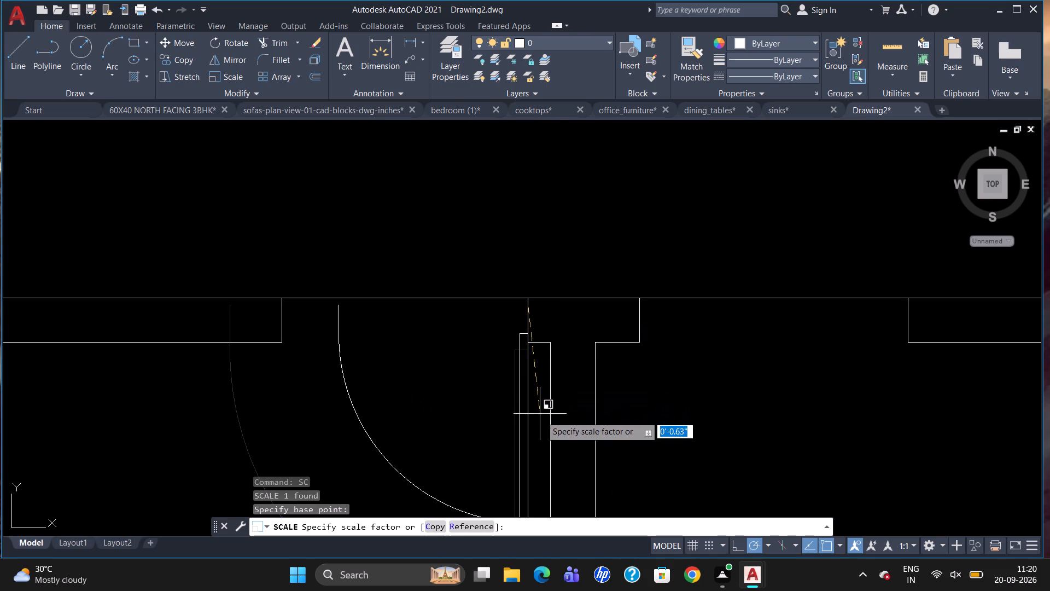
pyautogui.click(556, 444)
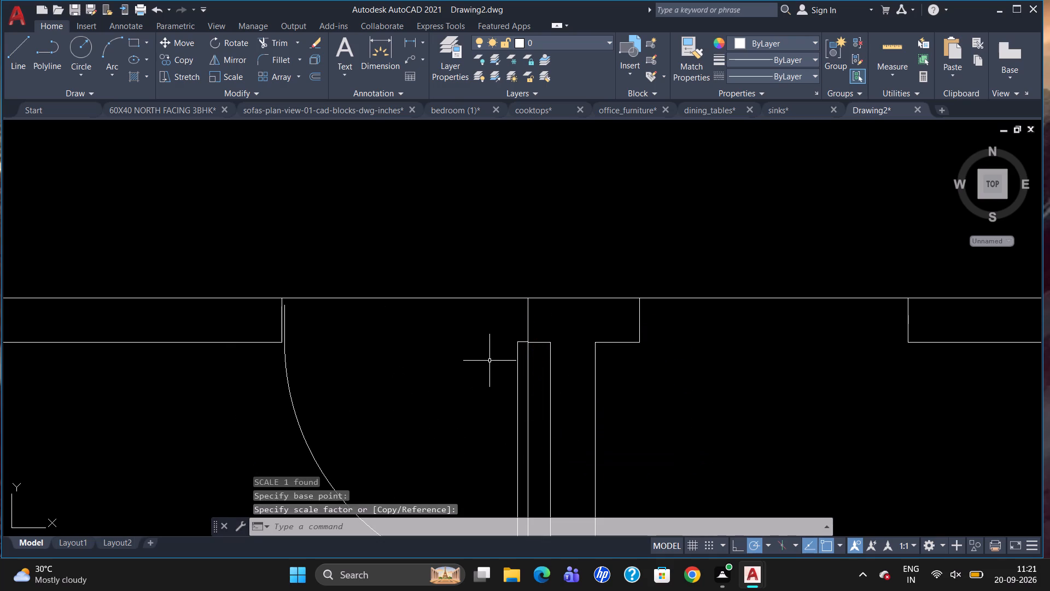
# Move the bedroom door up so its frame end meets the wall's corridor-side face at the east jamb.
pyautogui.click(520, 350)
pyautogui.click(513, 357)
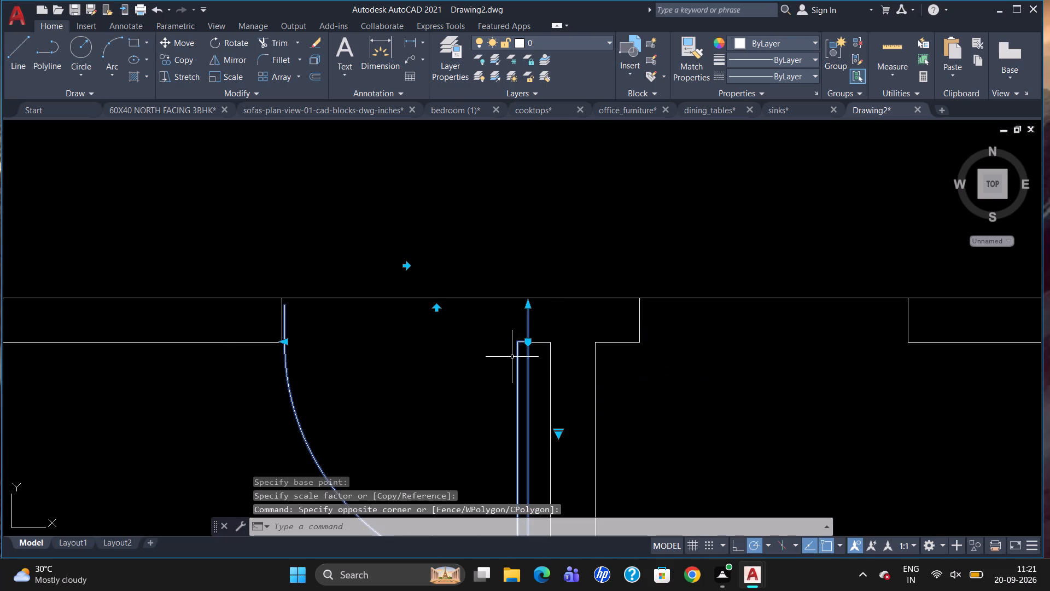
pyautogui.press('m')
pyautogui.press('Return')
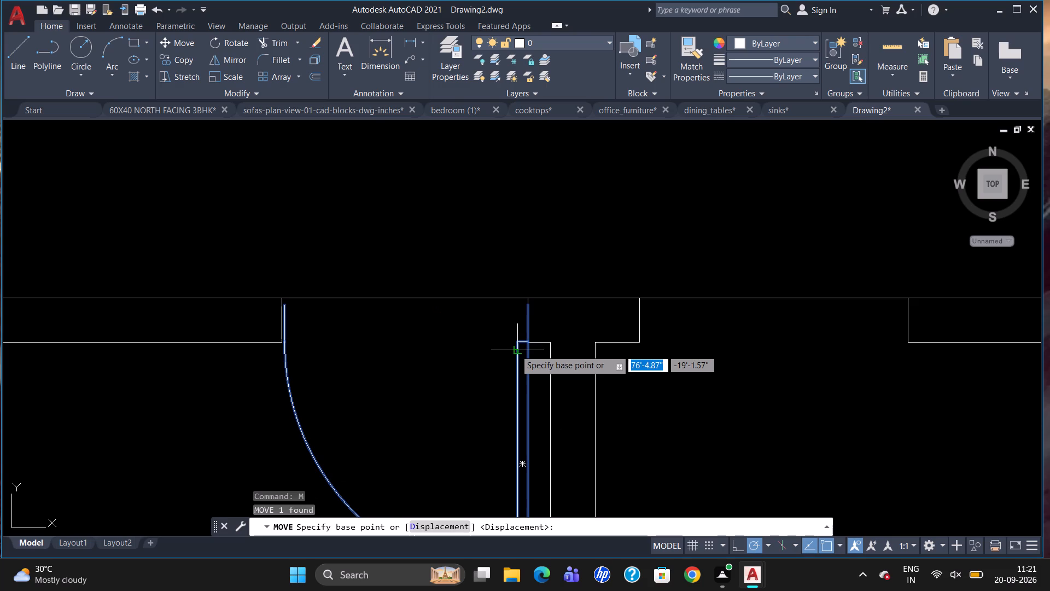
pyautogui.scroll(1, 524, 308)
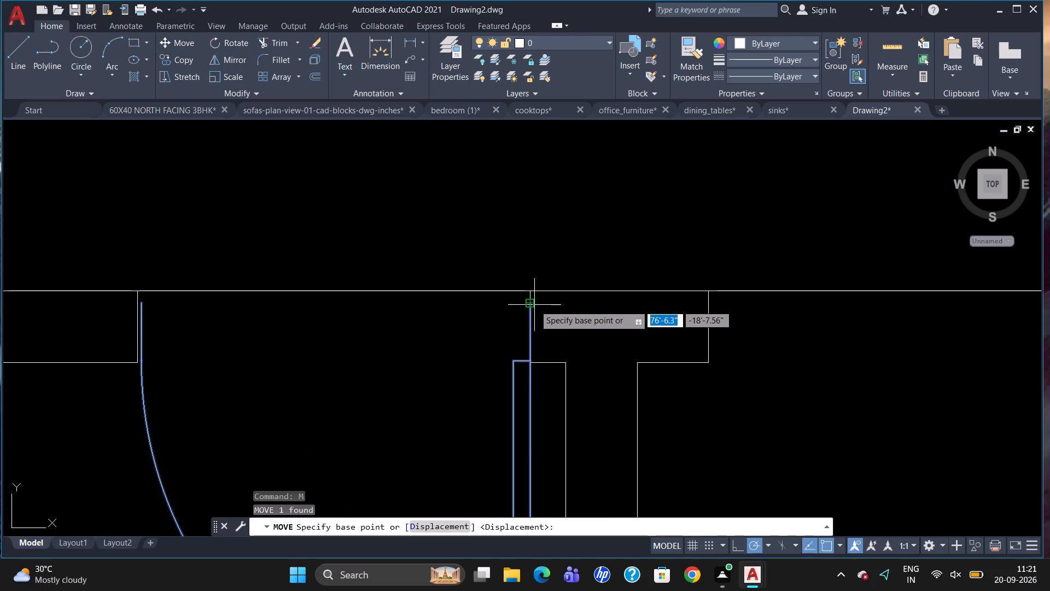
pyautogui.click(533, 302)
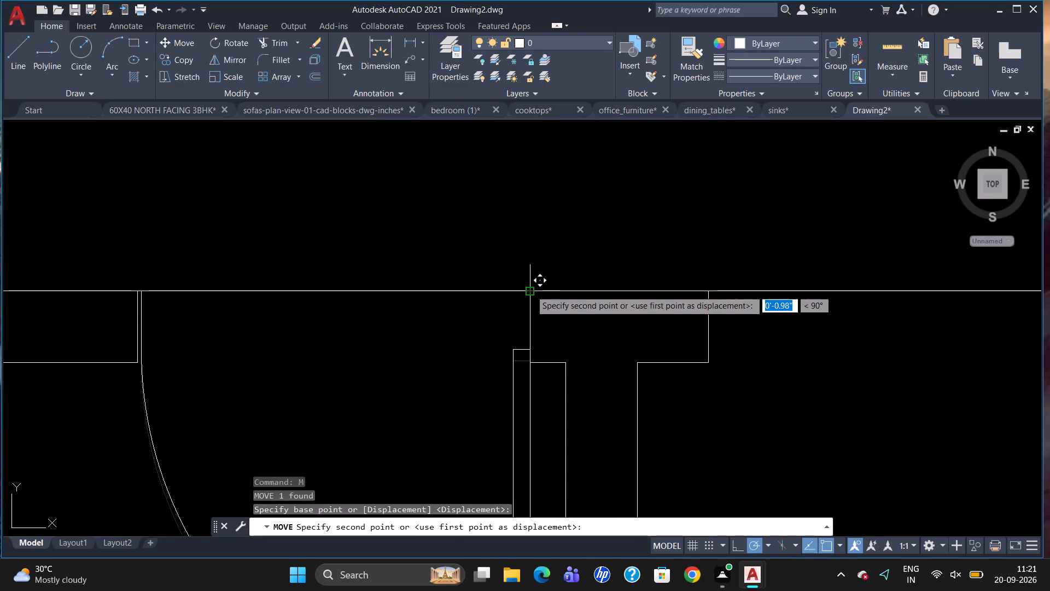
pyautogui.click(530, 290)
# Scale the lower middle bedroom's door up by about 1.01 from its upper frame end so it reaches the opening's west jamb.
pyautogui.click(530, 299)
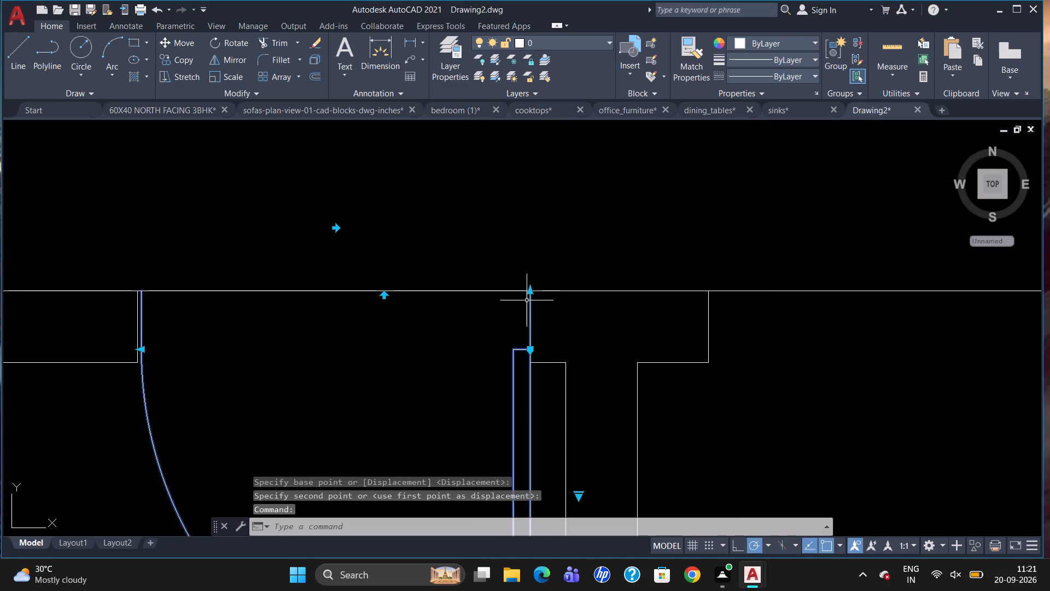
pyautogui.write('SC')
pyautogui.press('Return')
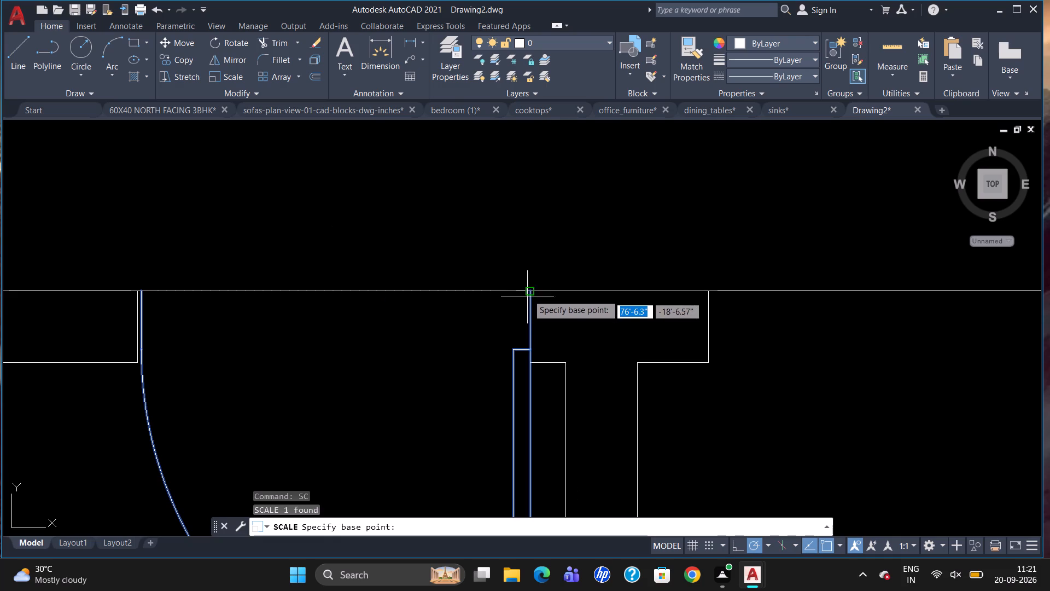
pyautogui.click(529, 291)
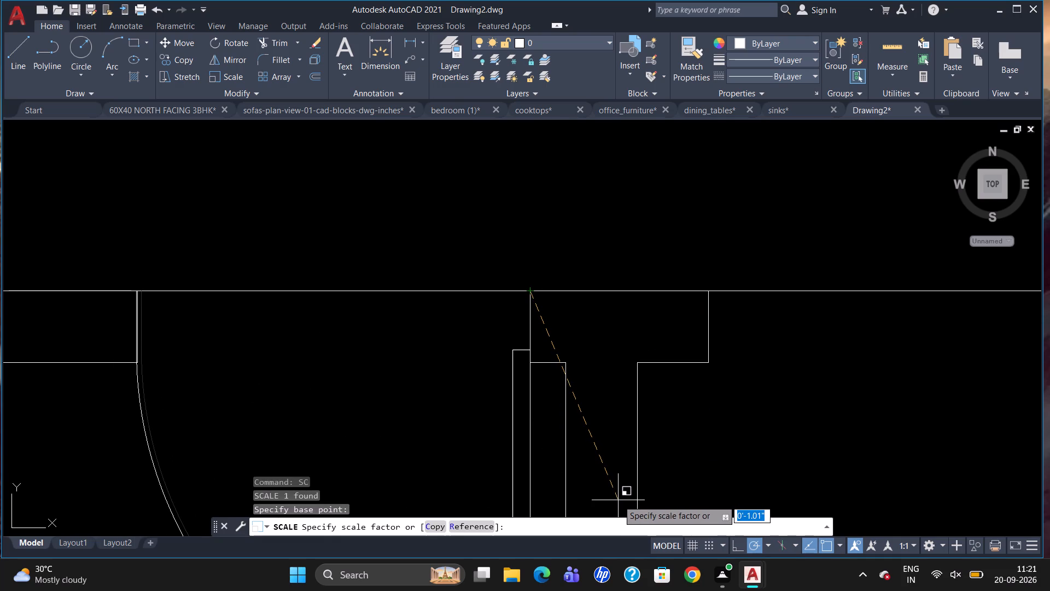
pyautogui.click(618, 500)
# Rotate the lower spare door outside the plan 180 degrees so its leaf points straight down and its swing faces east.
pyautogui.scroll(-3, 501, 314)
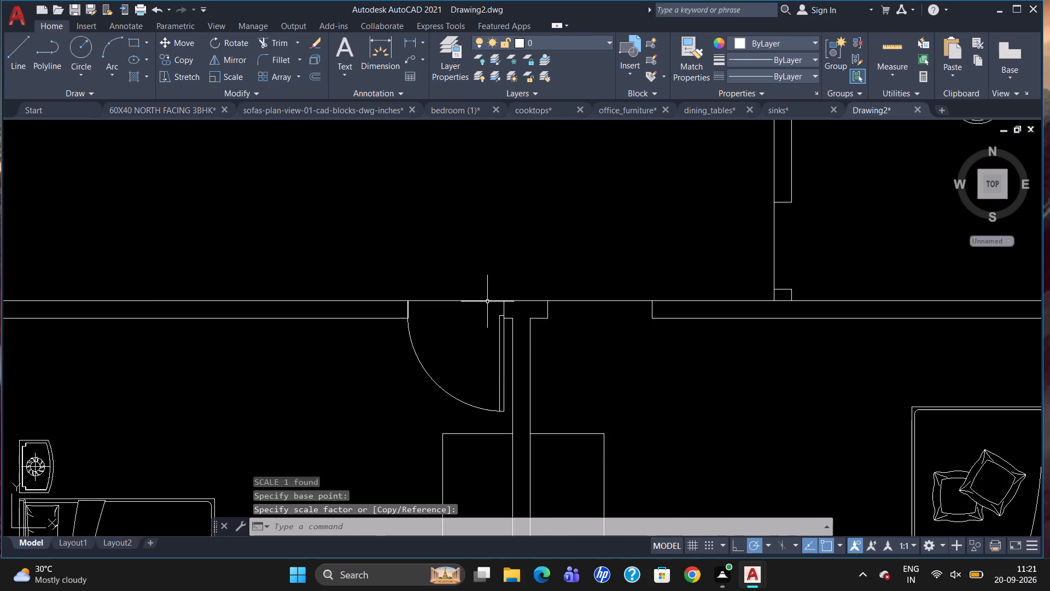
pyautogui.scroll(-3, 487, 303)
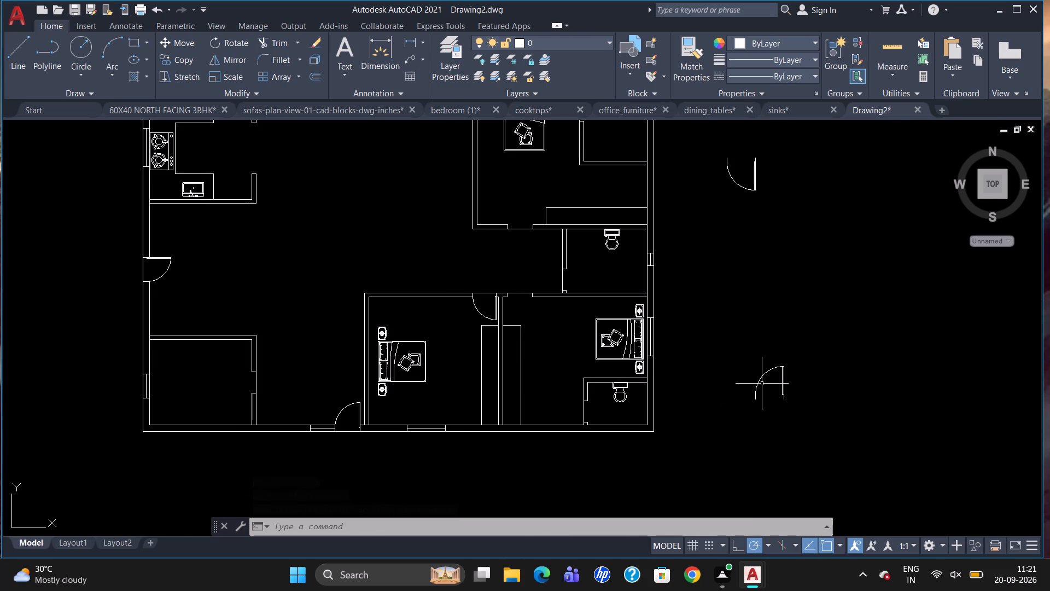
pyautogui.scroll(1, 795, 366)
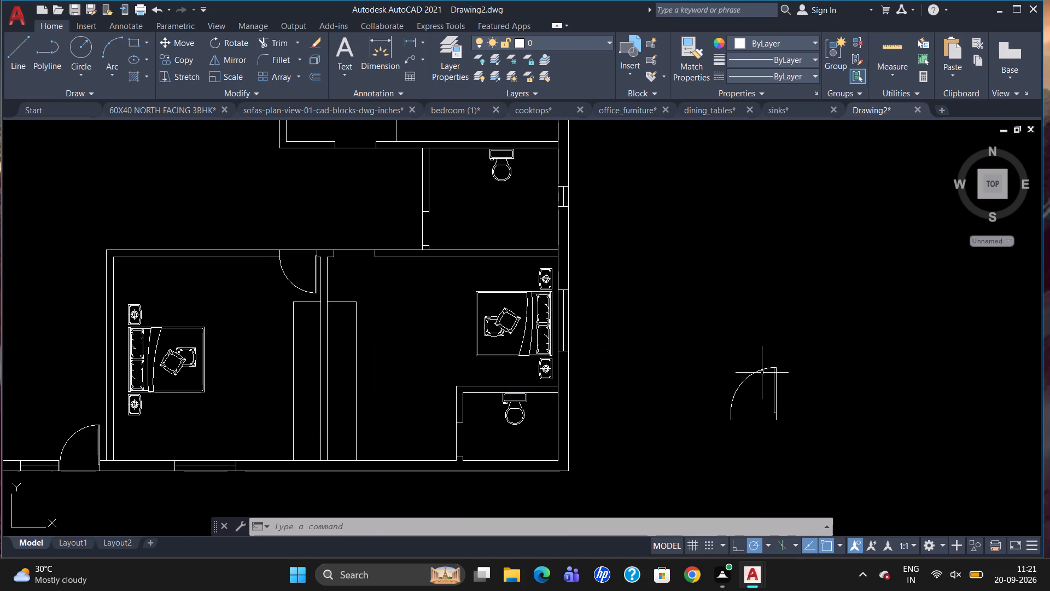
pyautogui.click(773, 390)
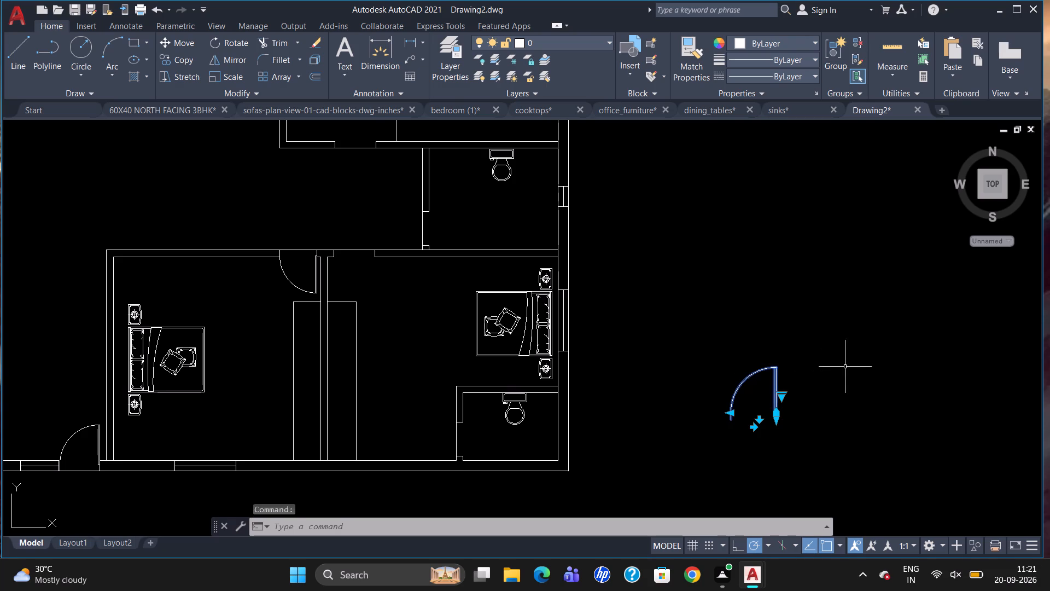
pyautogui.write('RO')
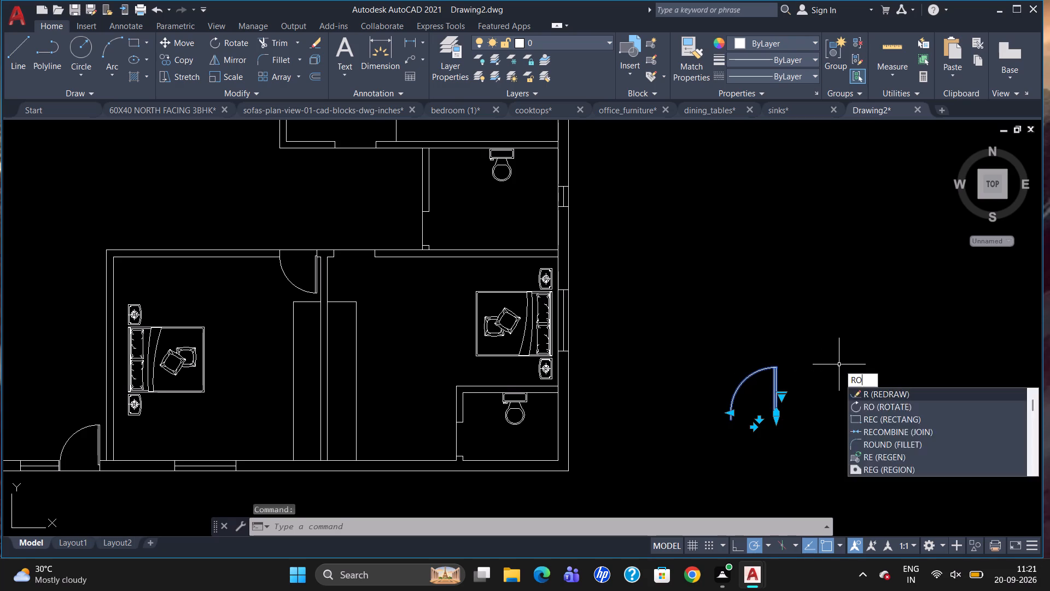
pyautogui.press('Return')
pyautogui.click(832, 366)
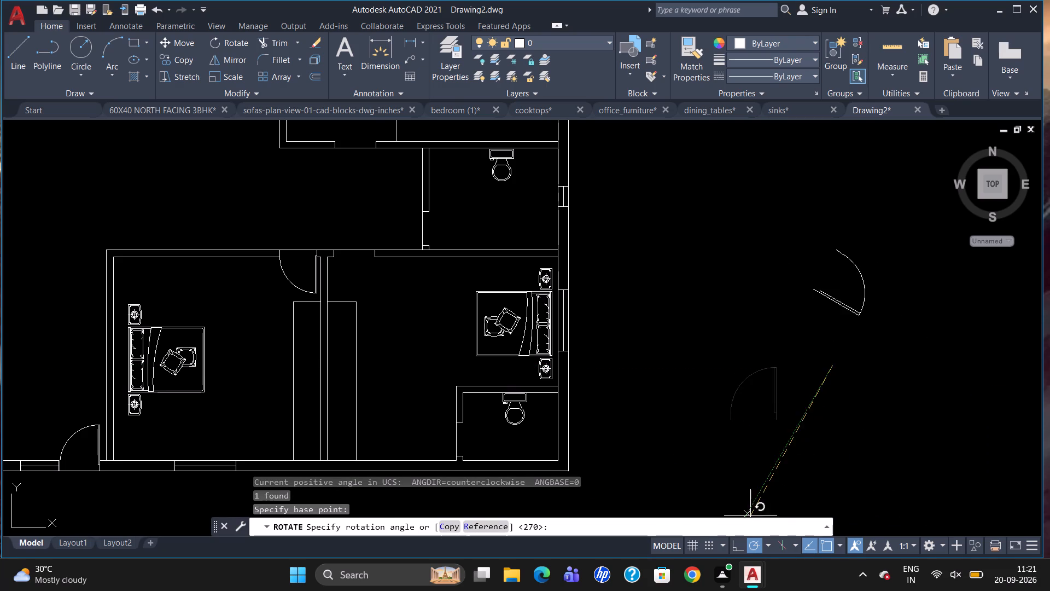
pyautogui.click(706, 360)
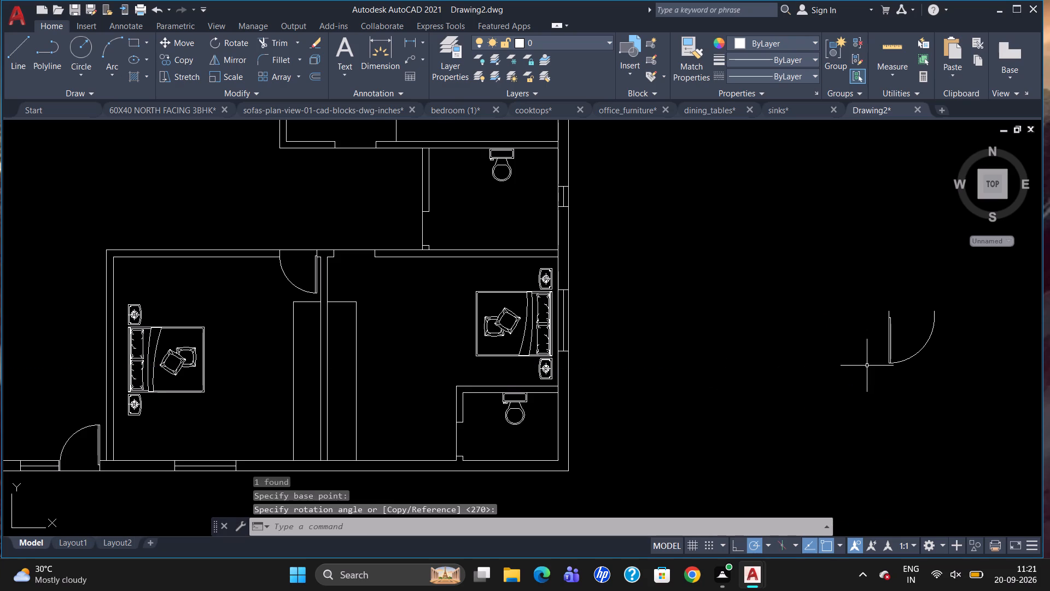
# Copy the rotated lower spare door to the west jamb of the opening in the lower east bedroom's north wall.
pyautogui.moveTo(889, 323); pyautogui.dragTo(877, 341)
pyautogui.scroll(-1, 786, 428)
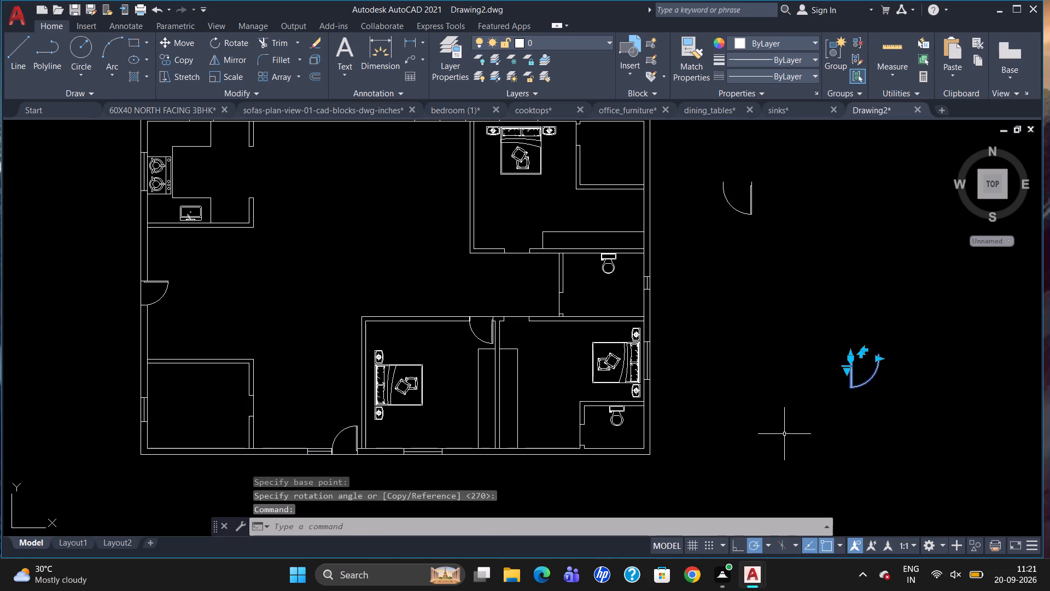
pyautogui.write('CO')
pyautogui.press('Return')
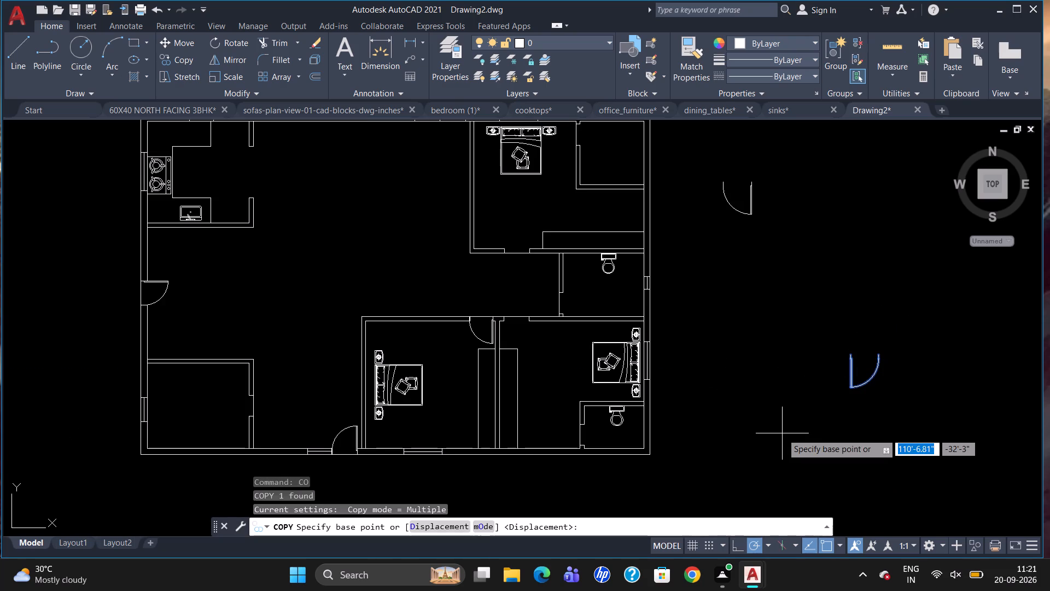
pyautogui.click(859, 354)
pyautogui.scroll(2, 538, 318)
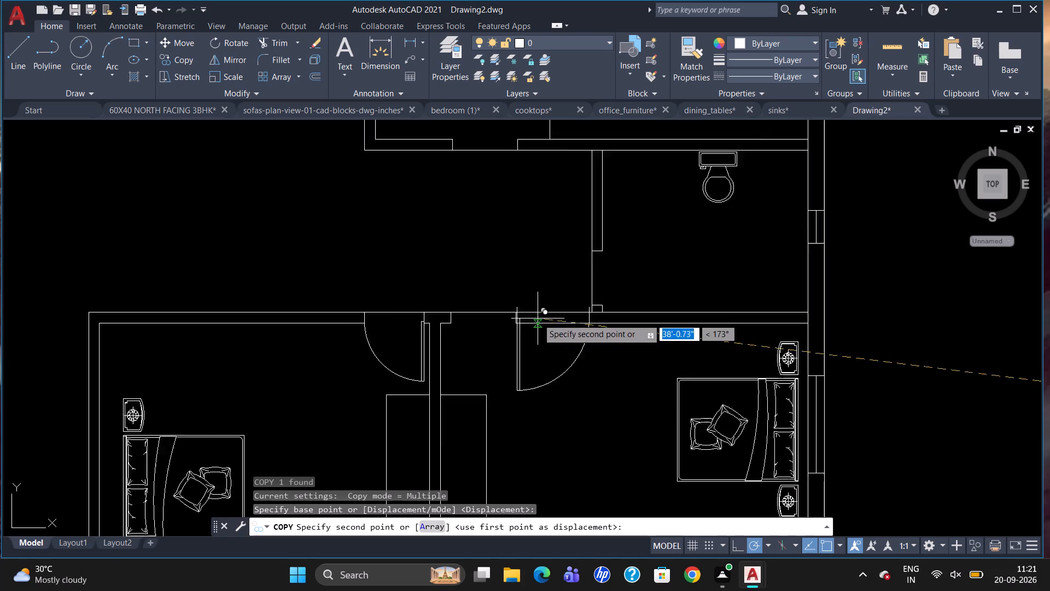
pyautogui.scroll(1, 538, 318)
pyautogui.scroll(2, 432, 323)
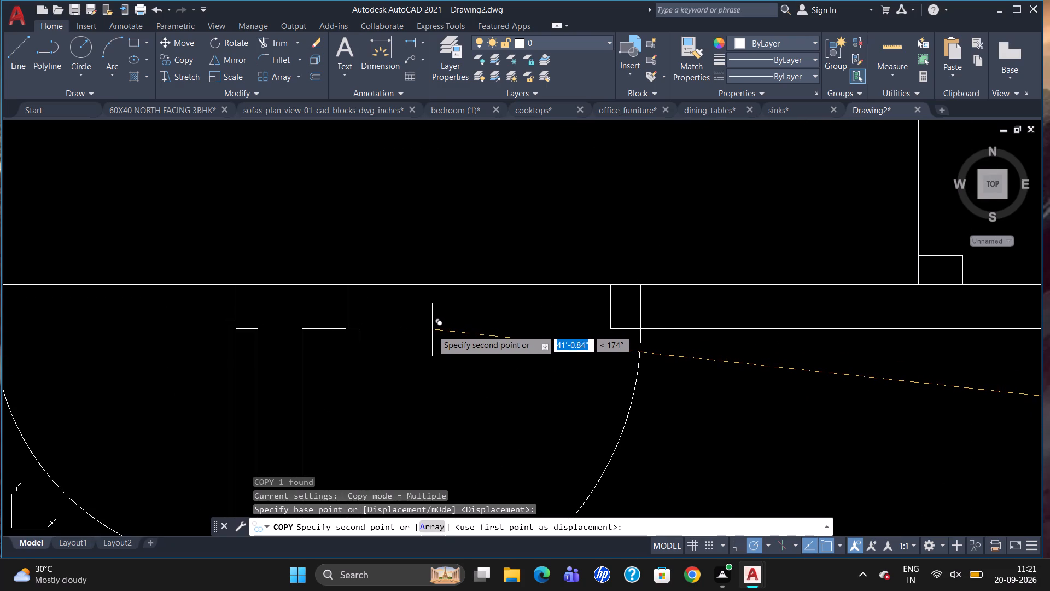
pyautogui.click(431, 329)
pyautogui.press('Escape')
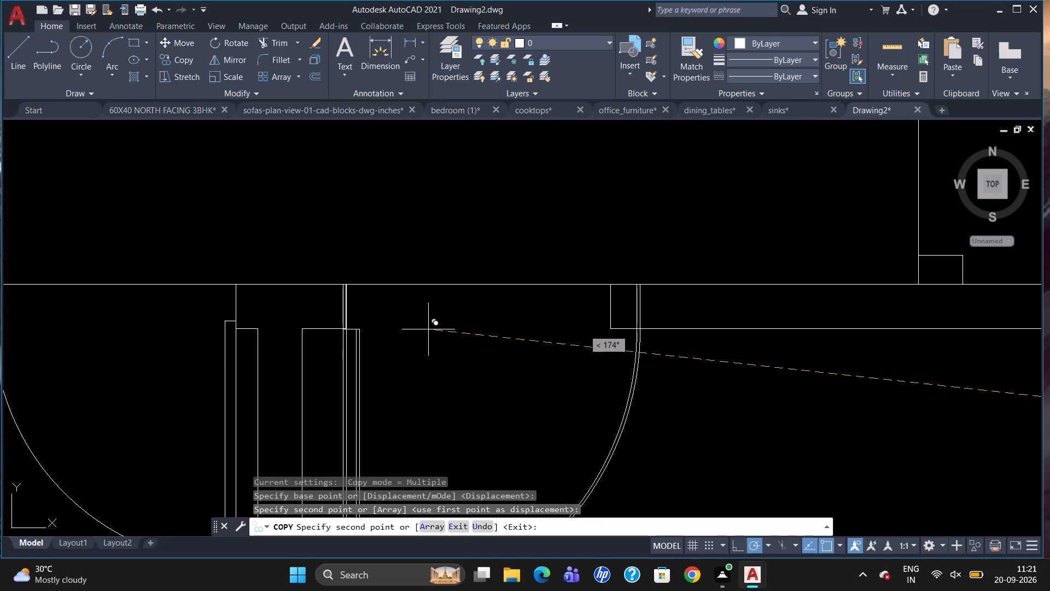
# Scale down the lower east bedroom's door from its frame at the west jamb until it spans the opening.
pyautogui.click(357, 332)
pyautogui.scroll(-1, 441, 274)
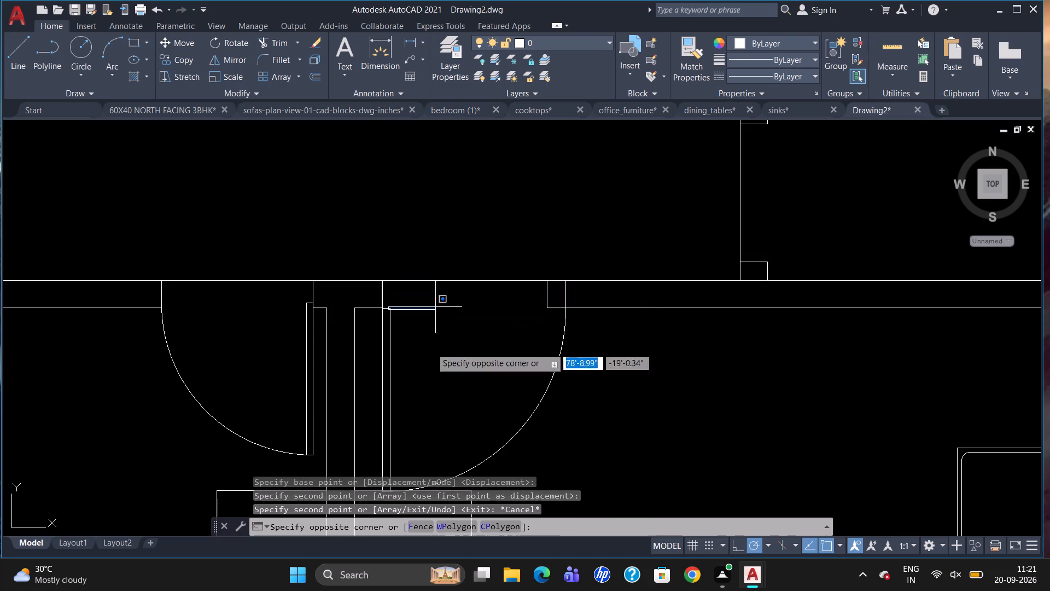
pyautogui.click(418, 364)
pyautogui.click(389, 378)
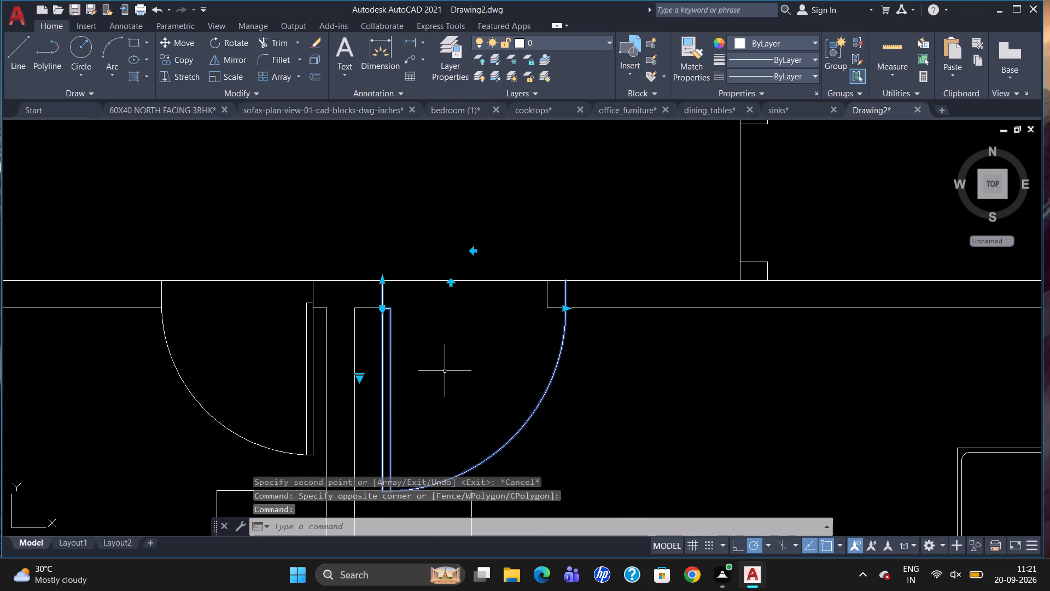
pyautogui.write('SC')
pyautogui.press('Return')
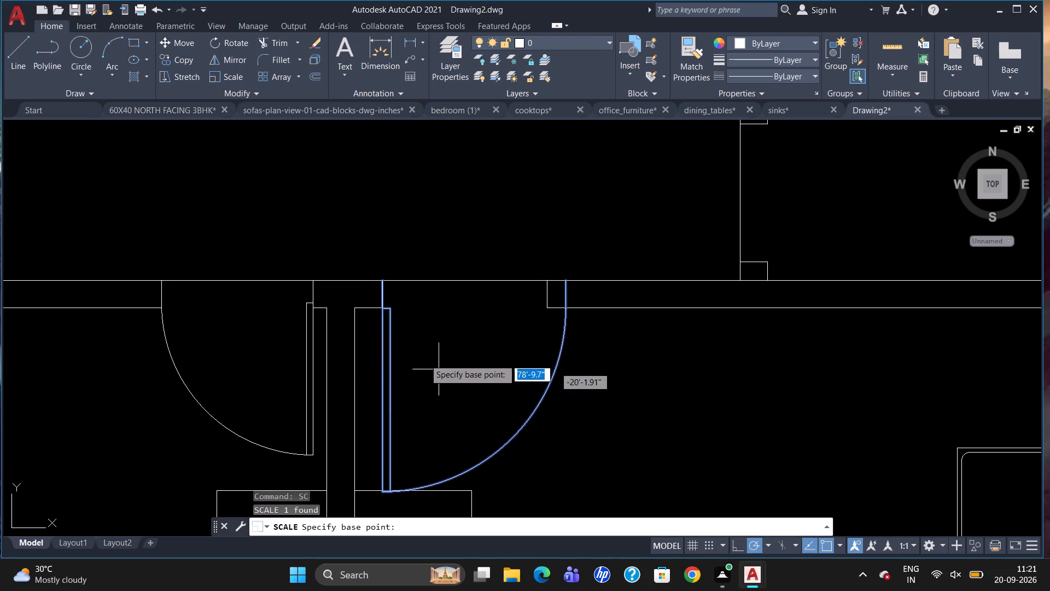
pyautogui.moveTo(387, 288); pyautogui.dragTo(392, 296)
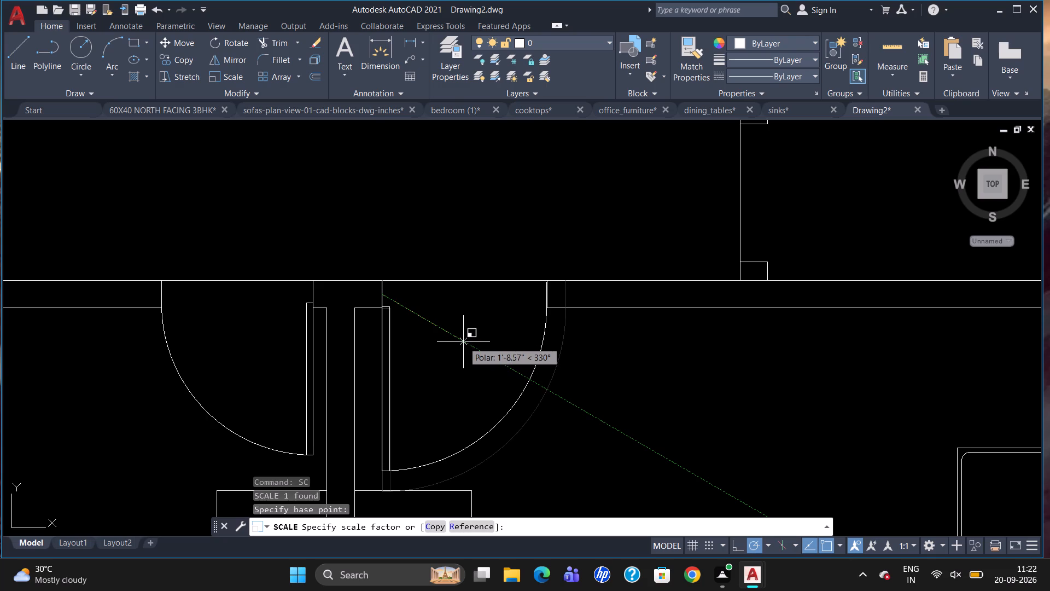
pyautogui.click(463, 342)
# Rotate the upper spare door outside the plan 180 degrees about its leaf's lower end so the leaf points straight up.
pyautogui.scroll(-2, 463, 318)
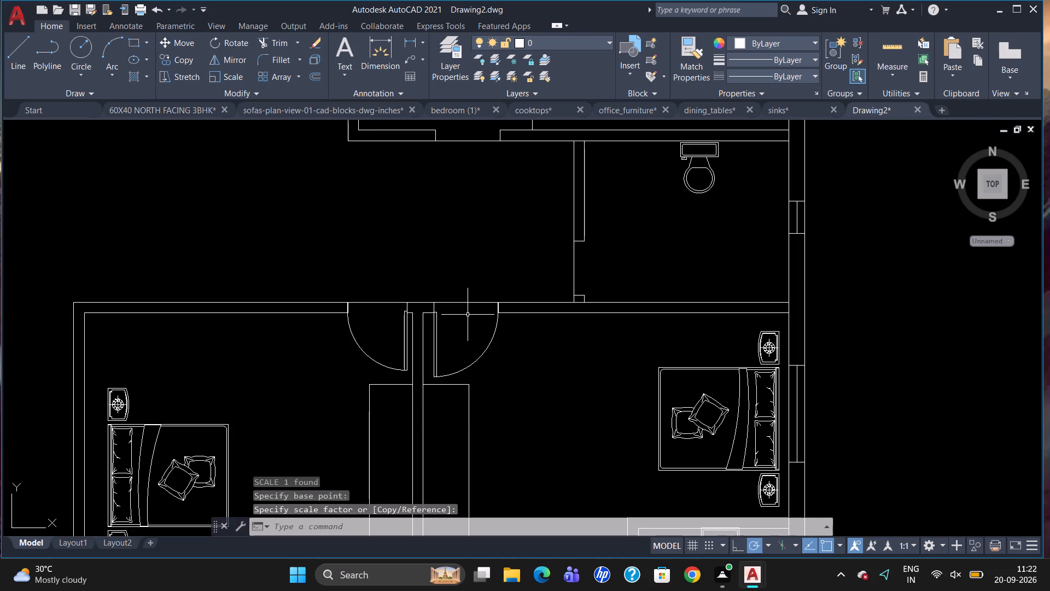
pyautogui.scroll(-2, 472, 321)
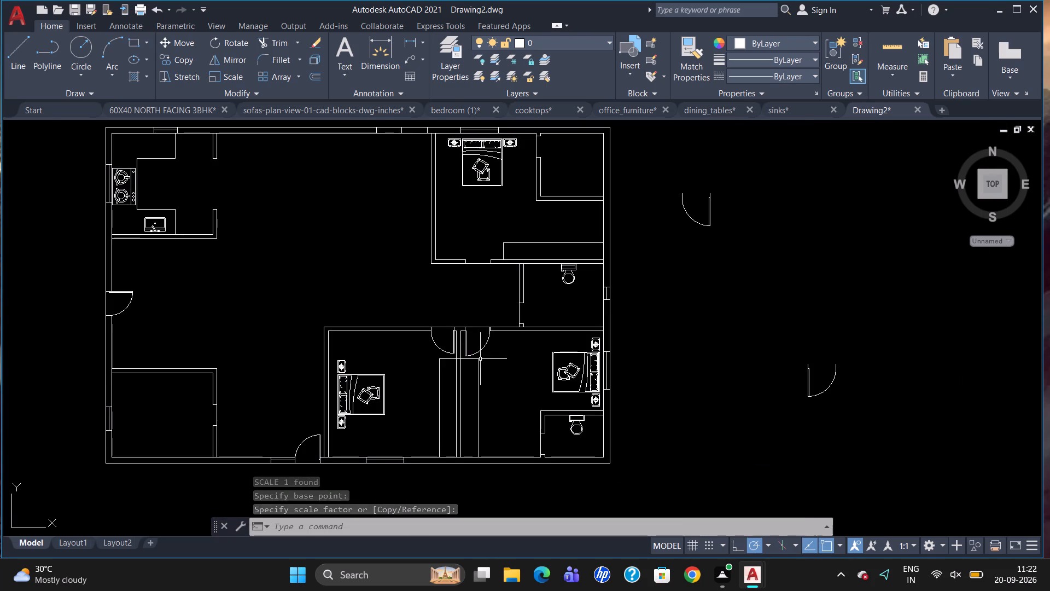
pyautogui.scroll(-1, 547, 378)
pyautogui.scroll(1, 511, 271)
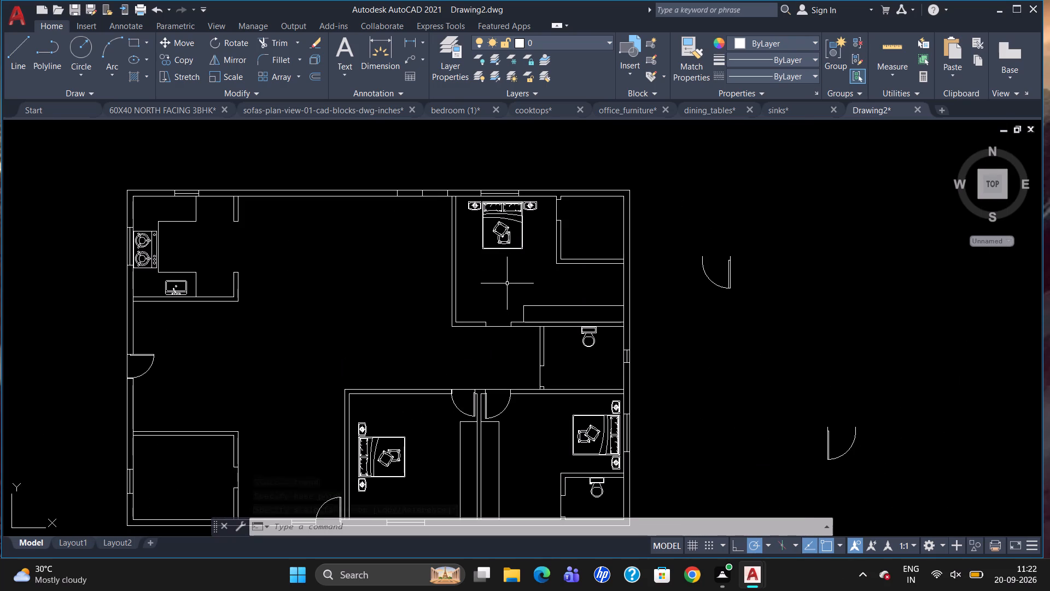
pyautogui.click(729, 285)
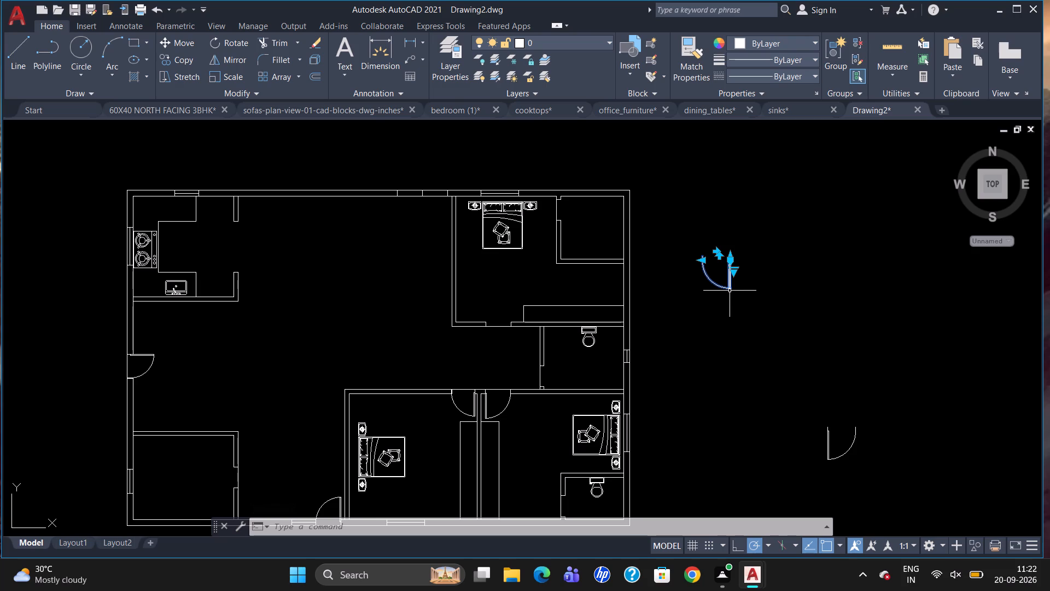
pyautogui.write('RO')
pyautogui.press('Return')
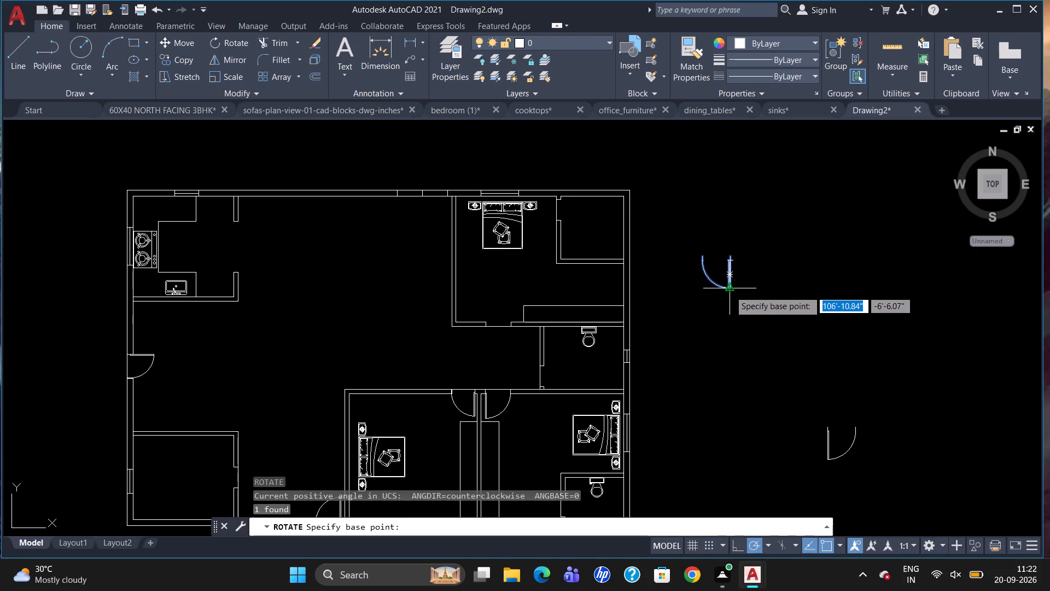
pyautogui.click(729, 291)
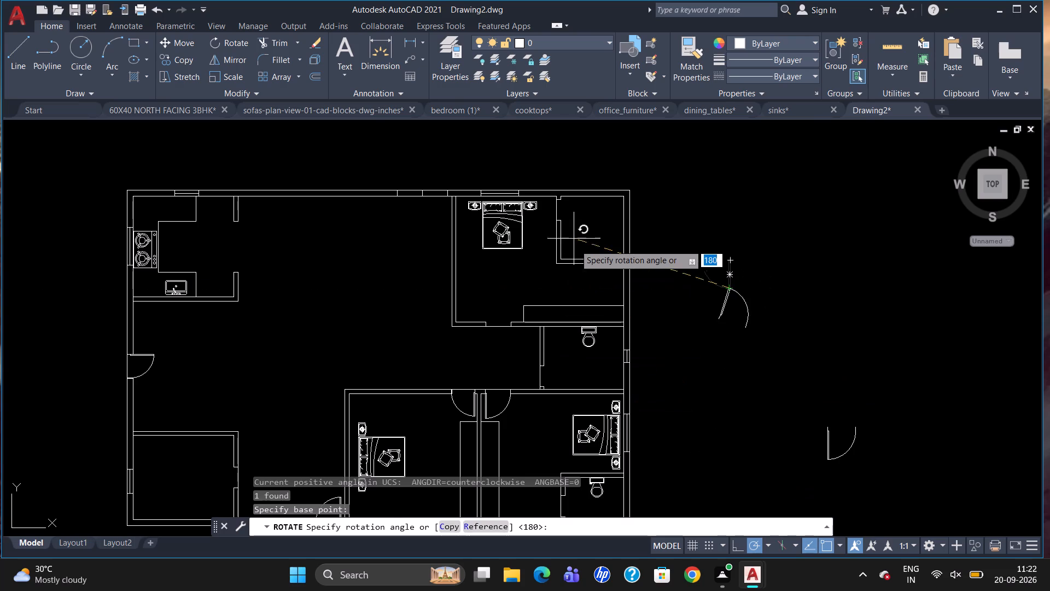
pyautogui.click(568, 293)
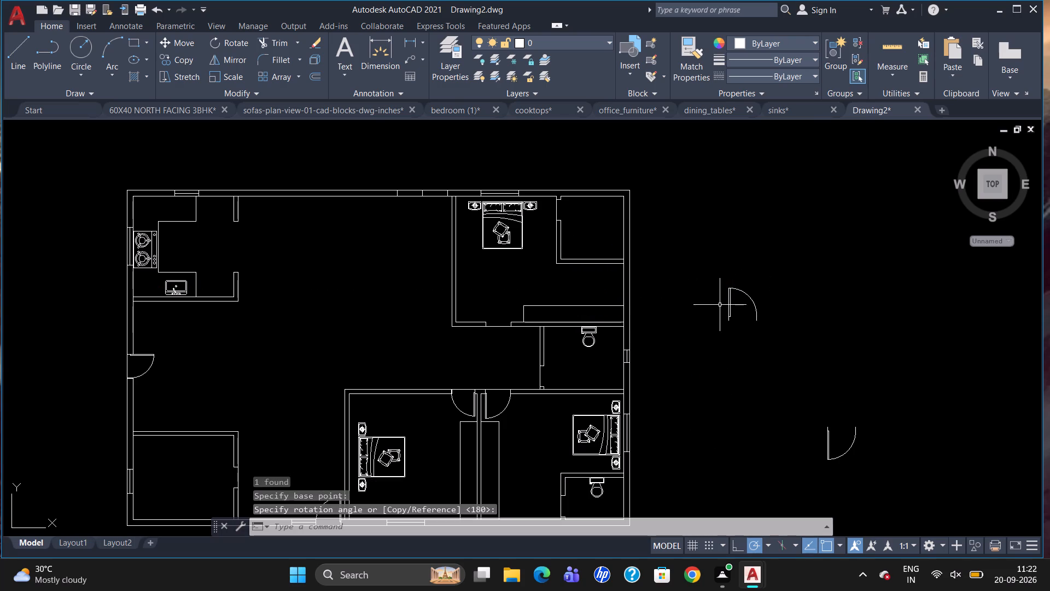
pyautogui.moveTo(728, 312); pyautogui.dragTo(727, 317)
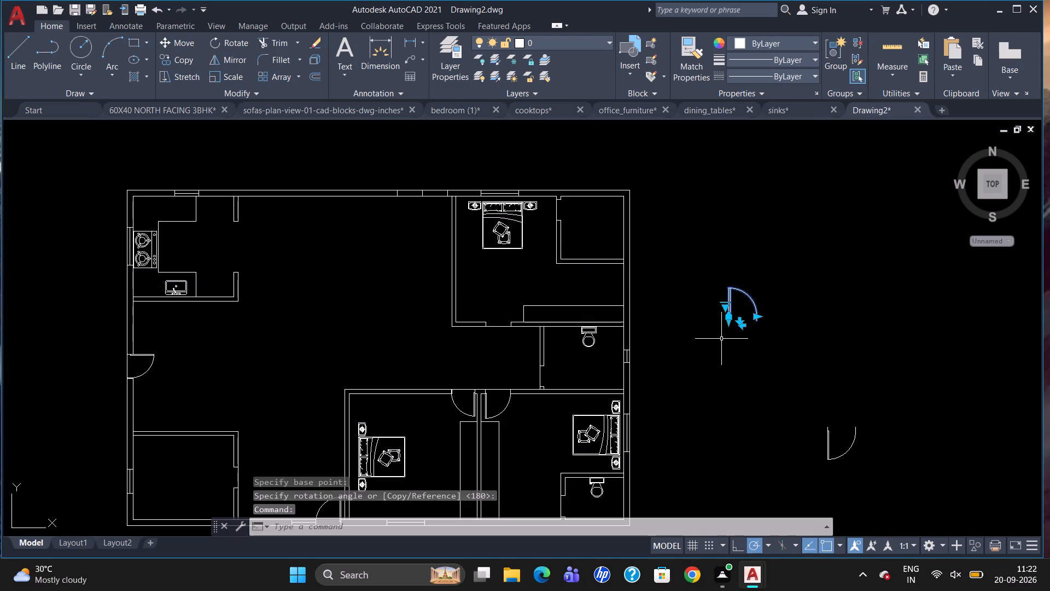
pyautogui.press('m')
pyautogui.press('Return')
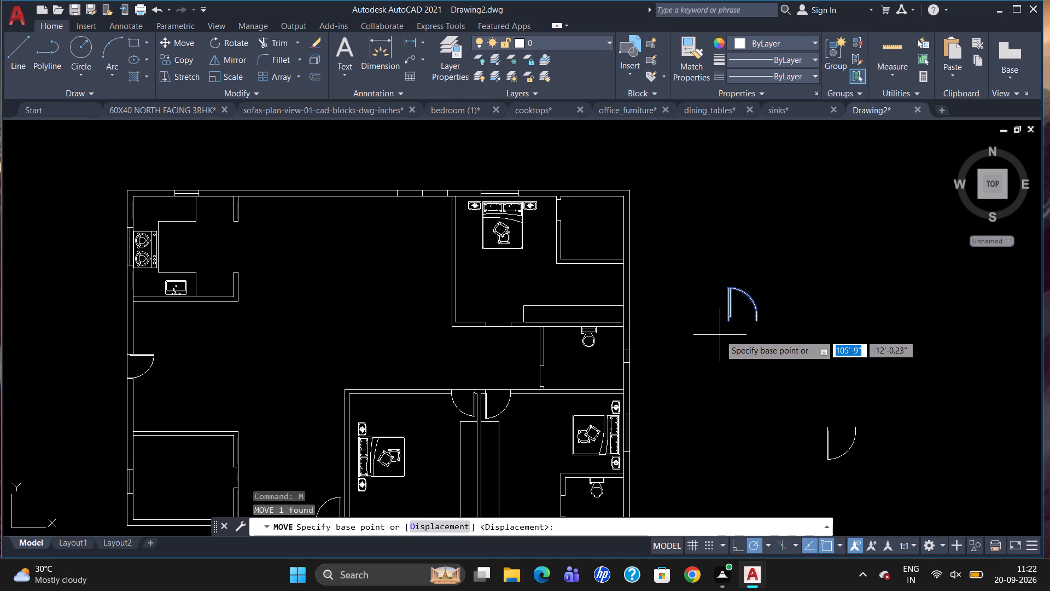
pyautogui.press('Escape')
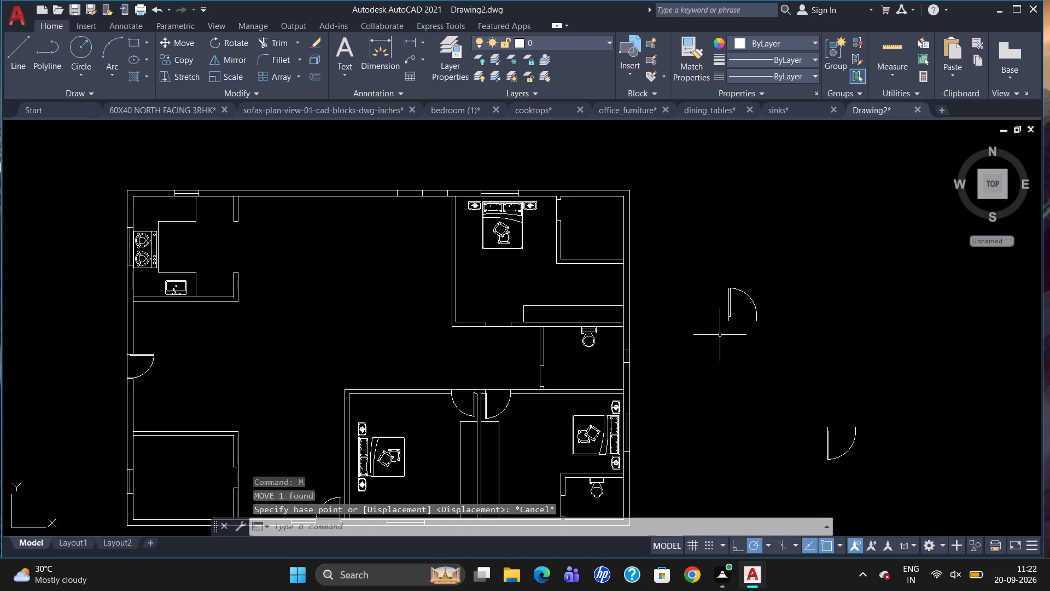
# Copy the rotated upper spare door to the west jamb of the opening in the upper bedroom's south wall.
pyautogui.write('CO')
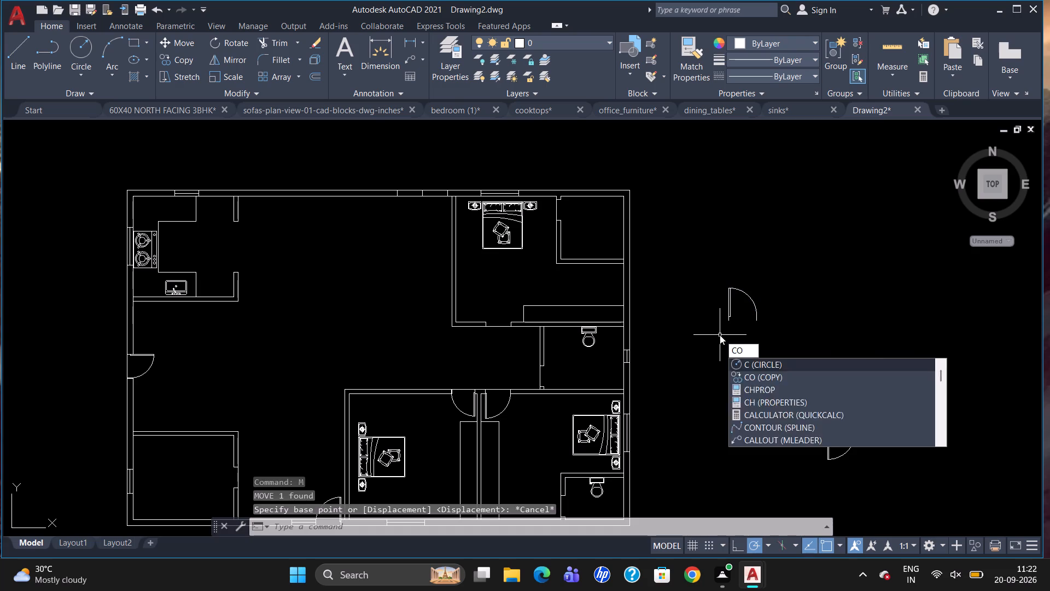
pyautogui.press('Return')
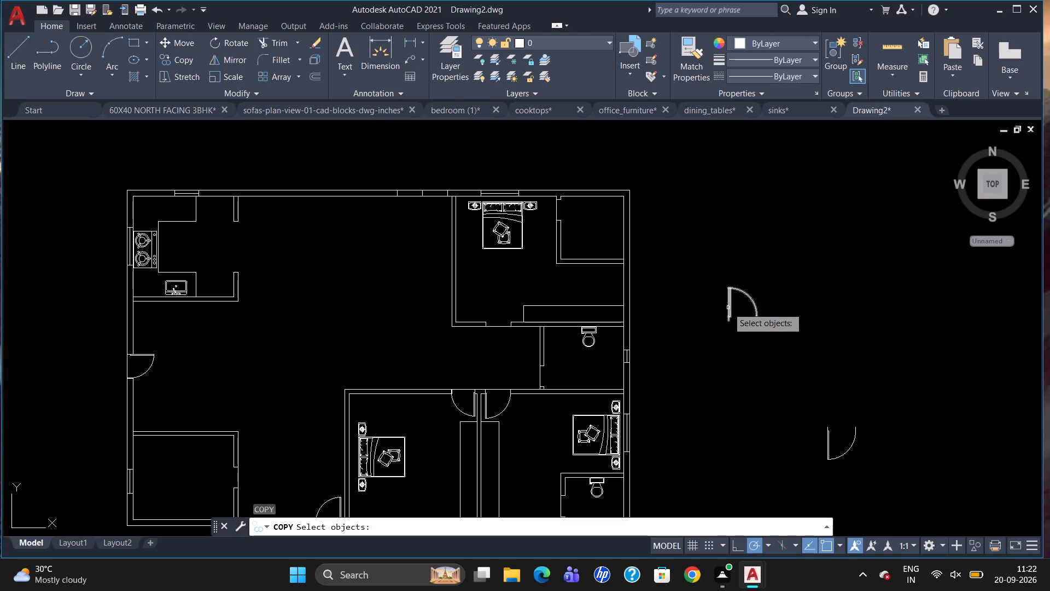
pyautogui.click(728, 308)
pyautogui.press('Return')
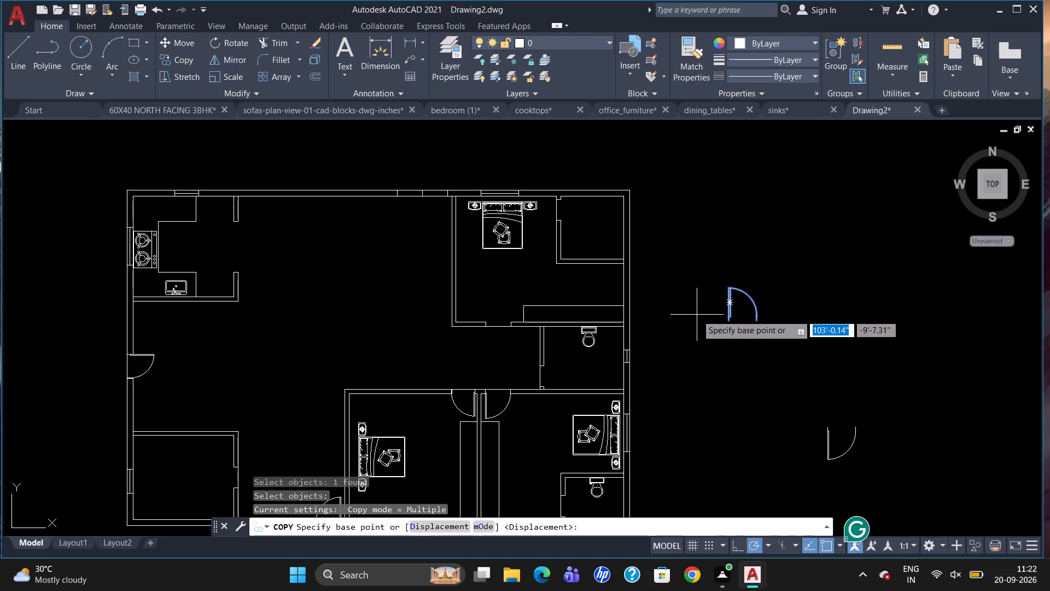
pyautogui.moveTo(733, 321); pyautogui.dragTo(712, 333)
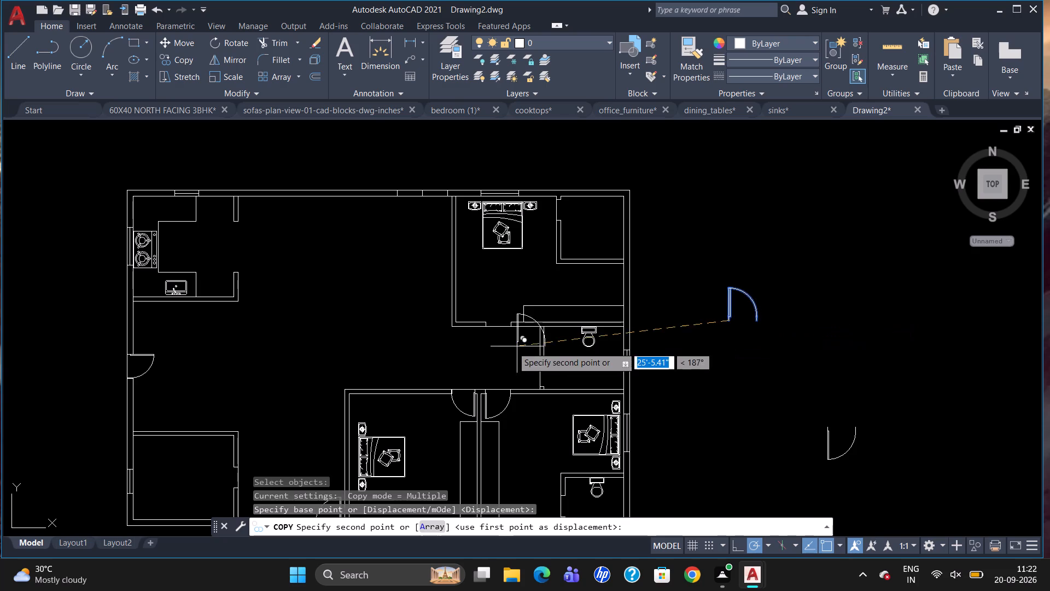
pyautogui.scroll(3, 495, 339)
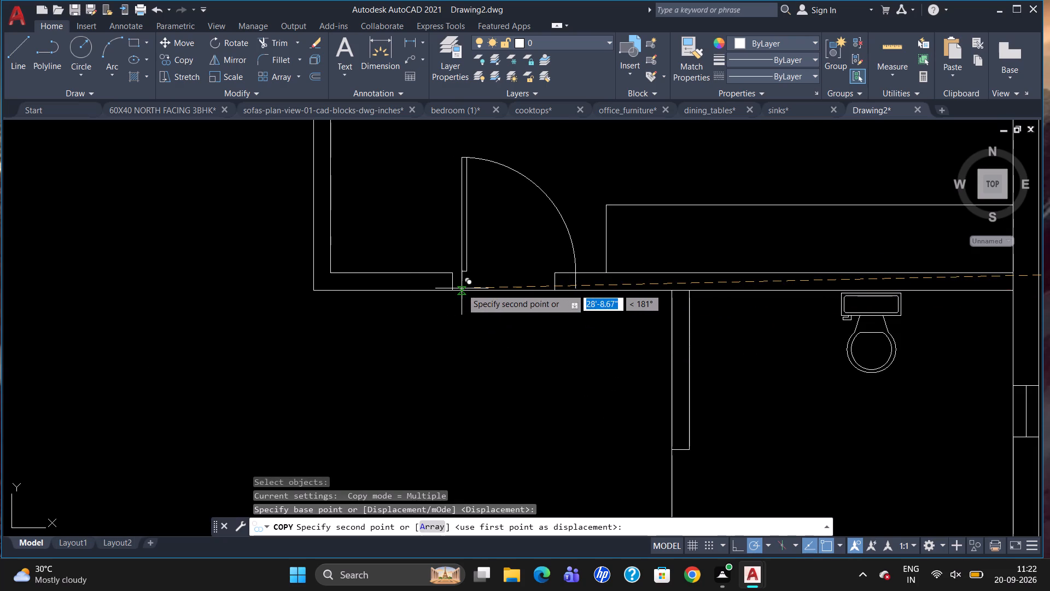
pyautogui.click(456, 287)
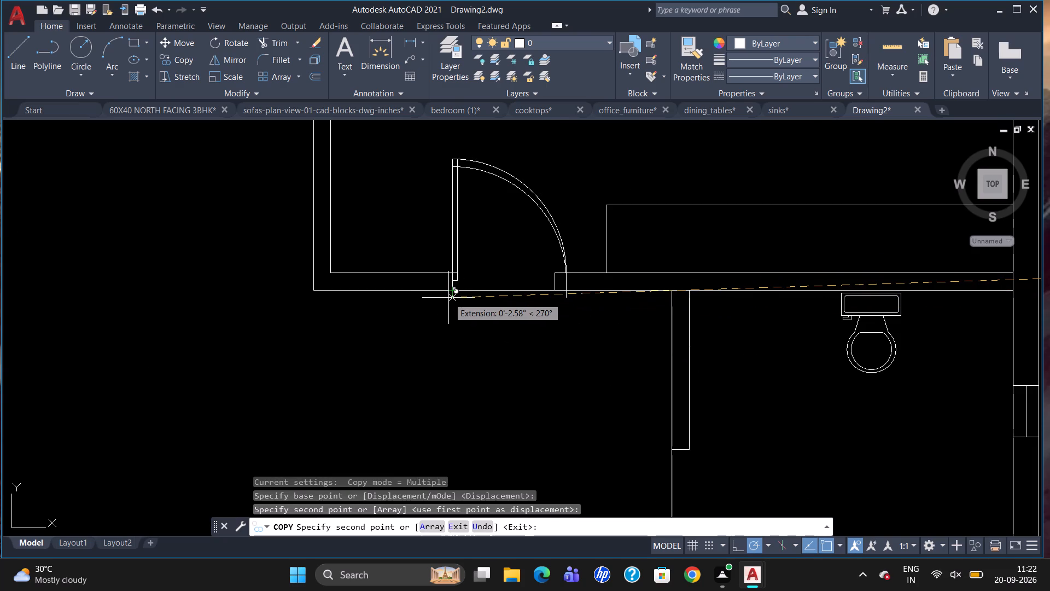
# Scale down the upper bedroom's door from its frame at the west jamb until it spans the south wall opening.
pyautogui.press('Escape')
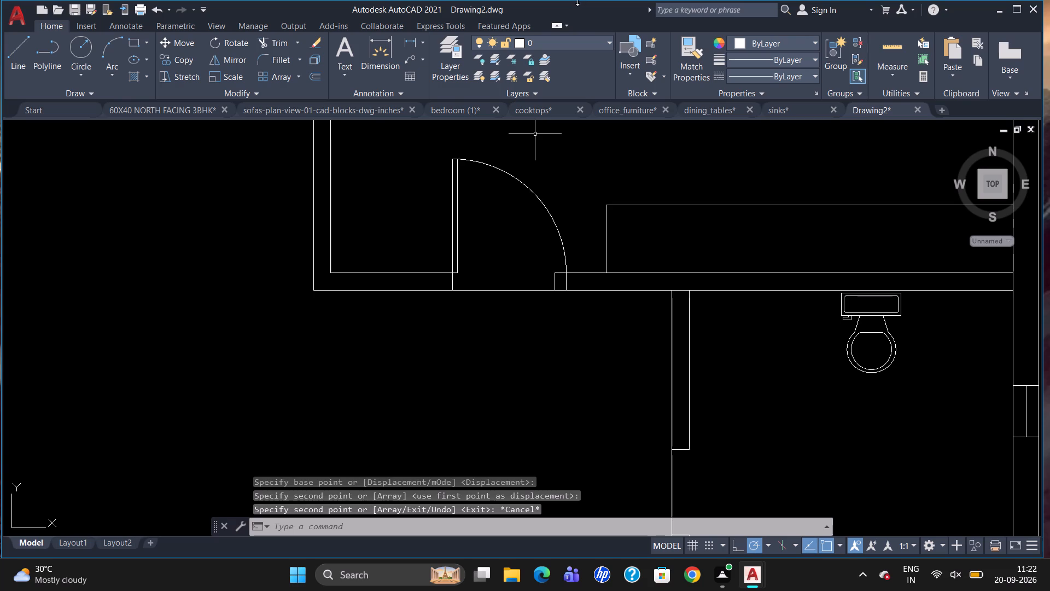
pyautogui.click(454, 257)
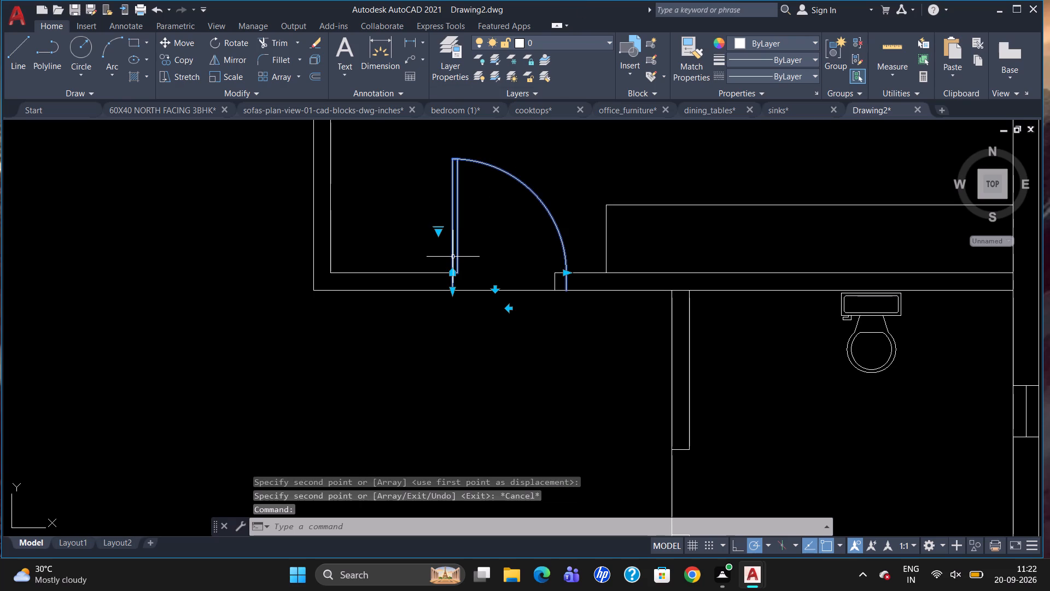
pyautogui.write('SC')
pyautogui.press('Return')
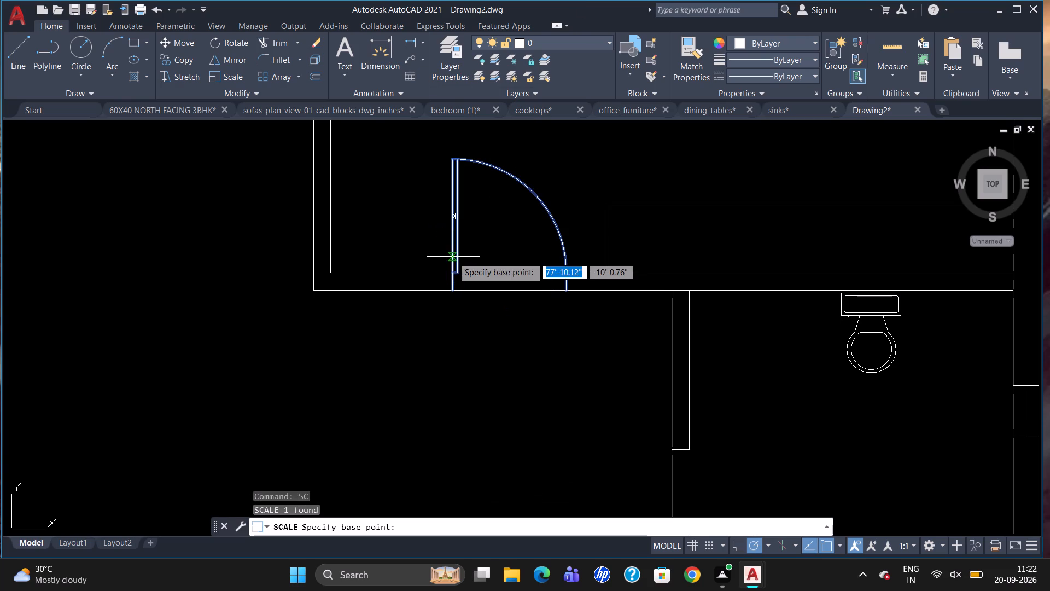
pyautogui.moveTo(455, 286); pyautogui.dragTo(456, 286)
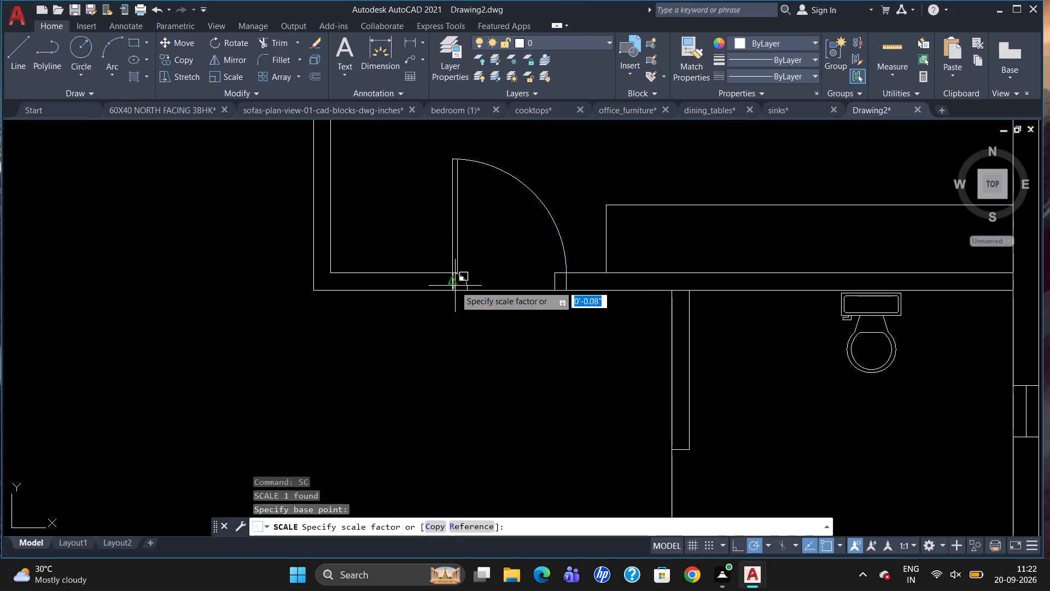
pyautogui.moveTo(456, 286); pyautogui.dragTo(466, 287)
pyautogui.click(510, 286)
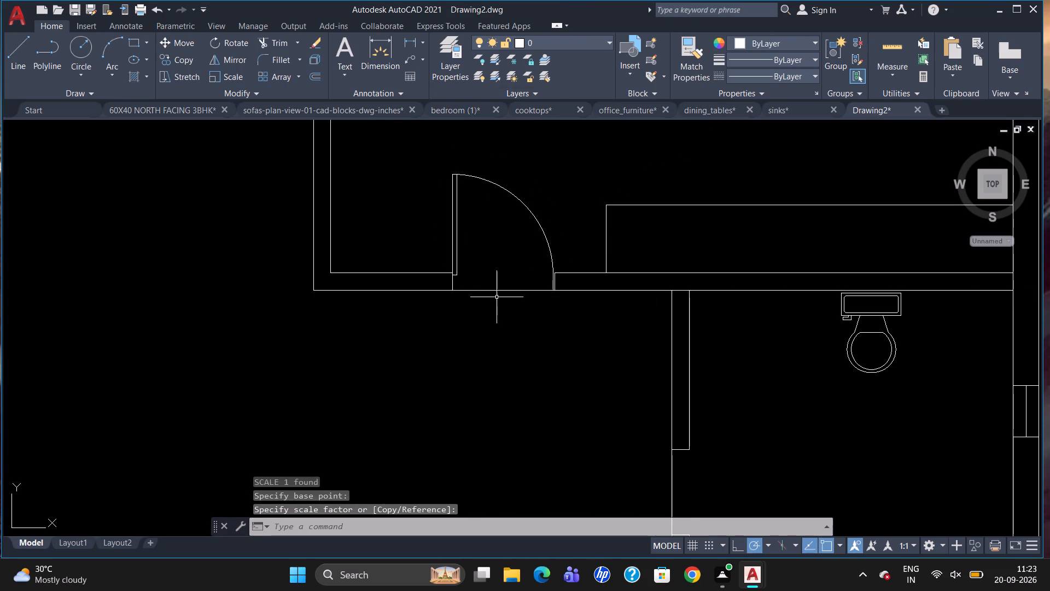
# Rotate the upper spare door outside the plan 270 degrees about its leaf's top end so the leaf lies horizontal.
pyautogui.scroll(-3, 496, 299)
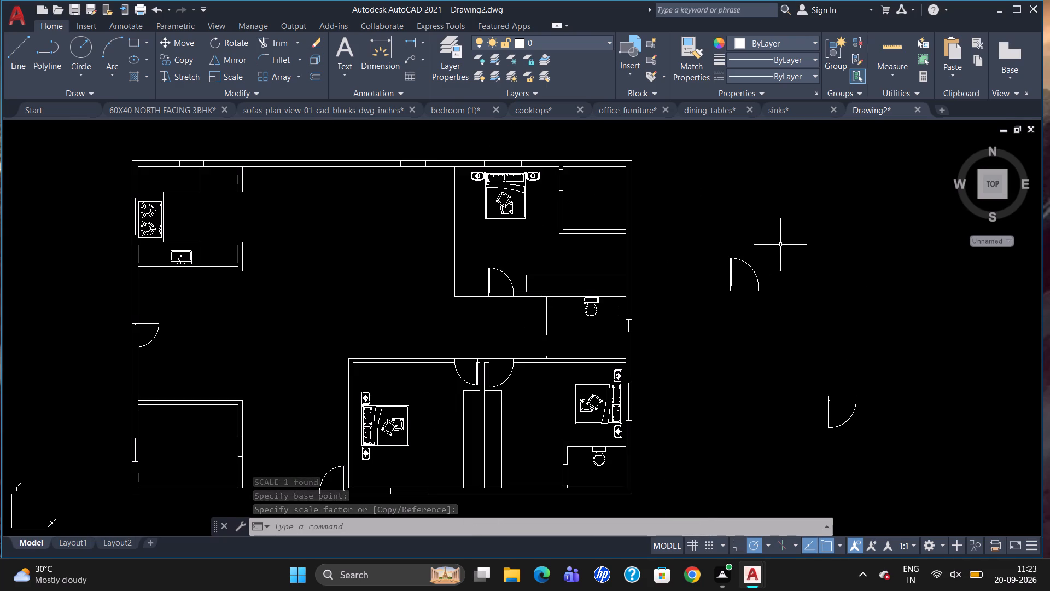
pyautogui.moveTo(730, 276); pyautogui.dragTo(731, 282)
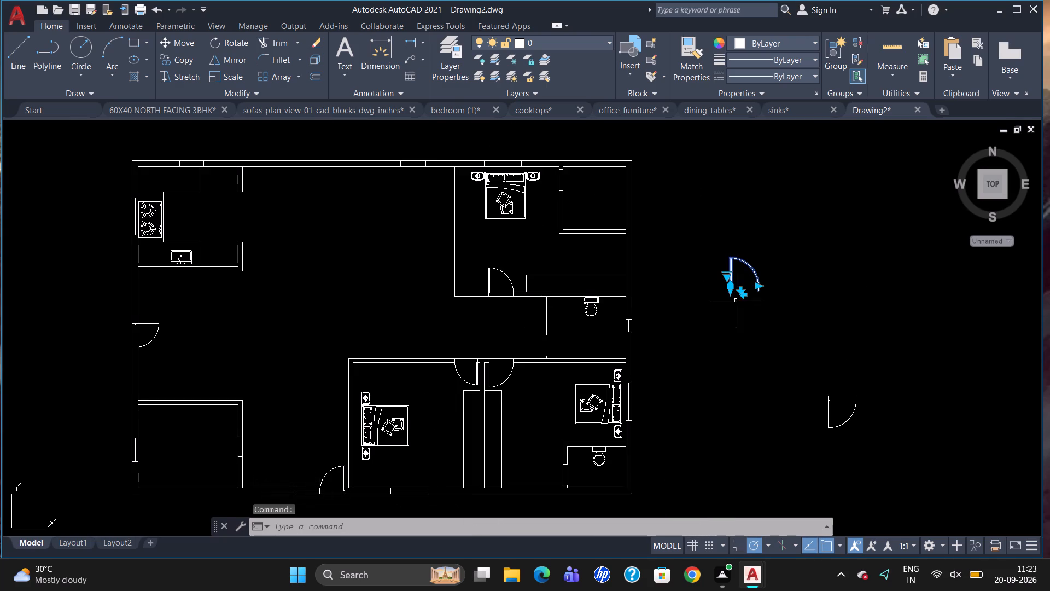
pyautogui.write('RO')
pyautogui.press('Return')
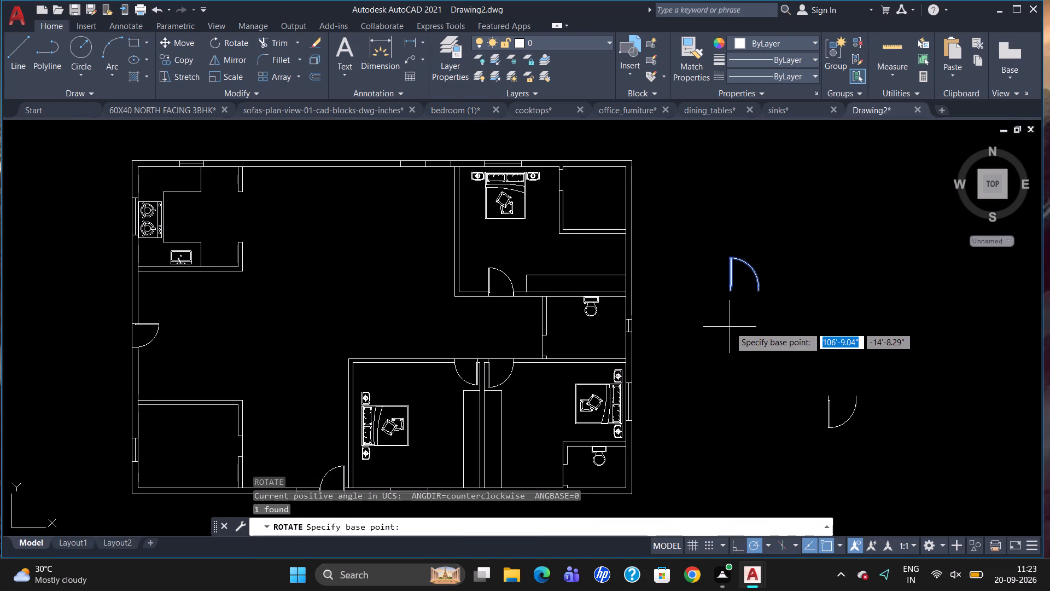
pyautogui.click(731, 256)
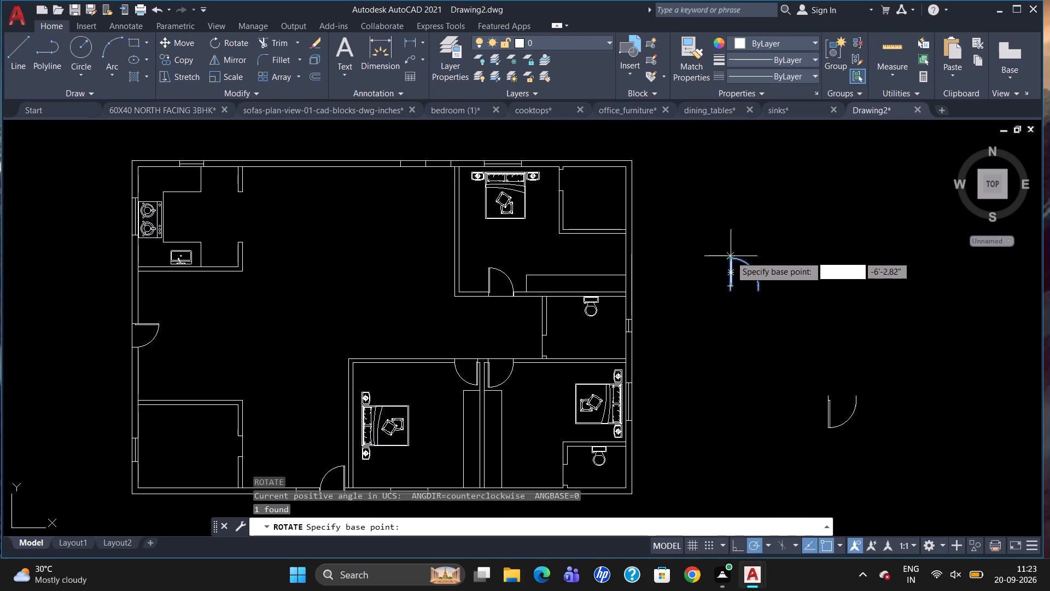
pyautogui.click(727, 483)
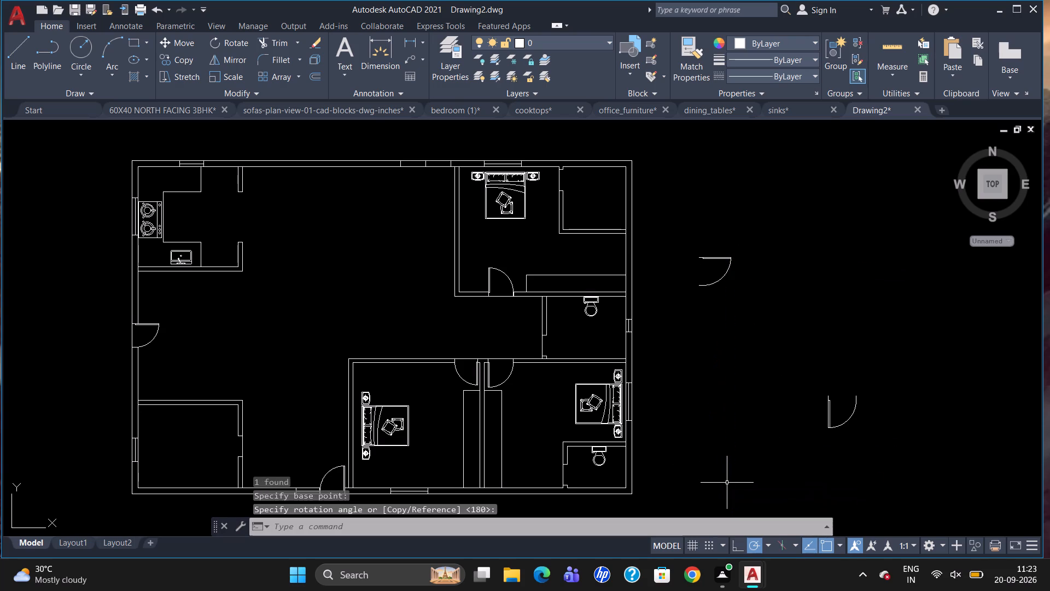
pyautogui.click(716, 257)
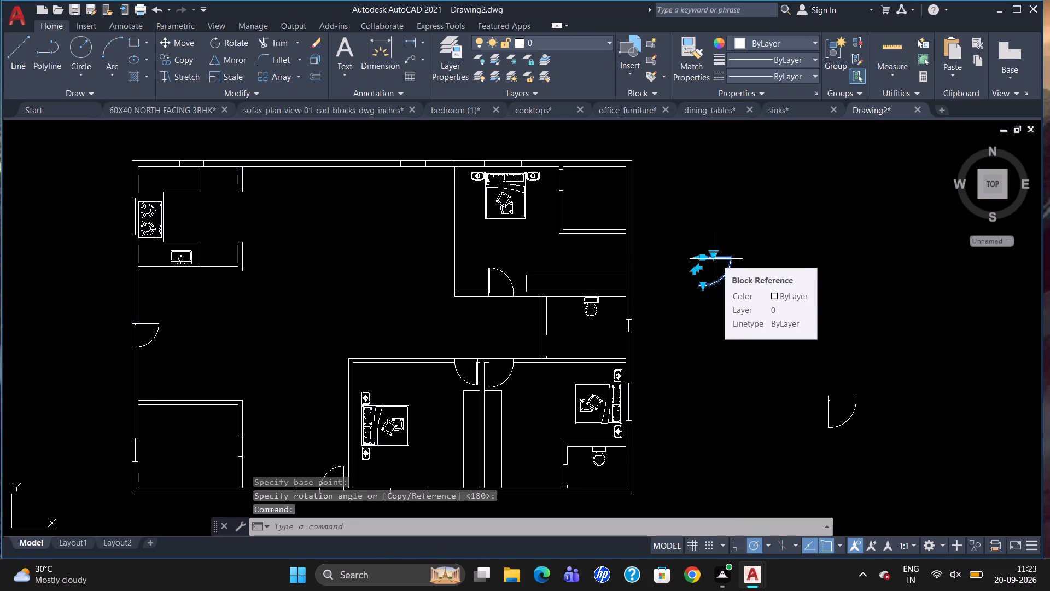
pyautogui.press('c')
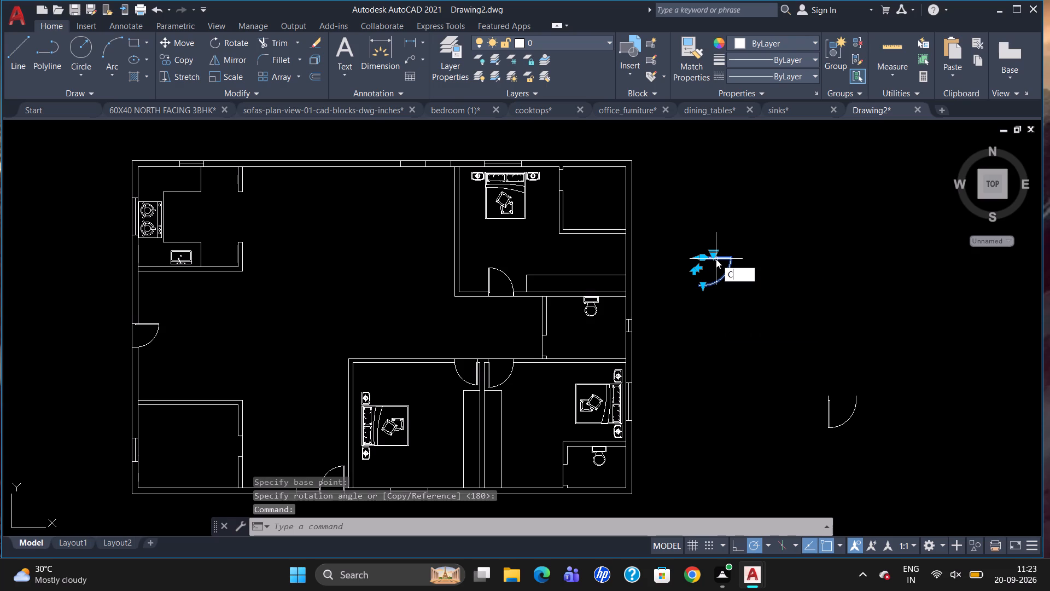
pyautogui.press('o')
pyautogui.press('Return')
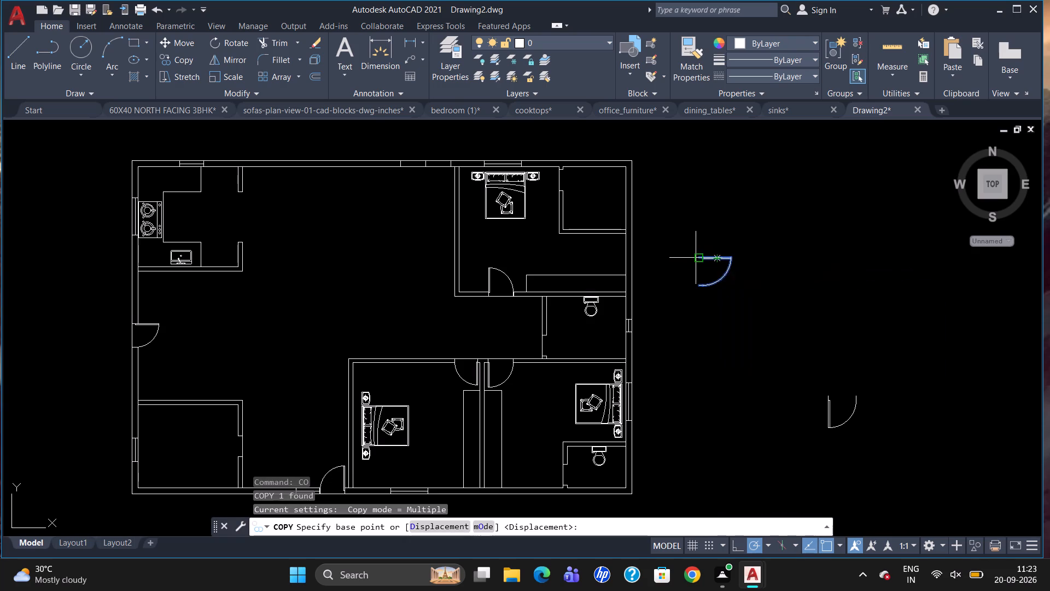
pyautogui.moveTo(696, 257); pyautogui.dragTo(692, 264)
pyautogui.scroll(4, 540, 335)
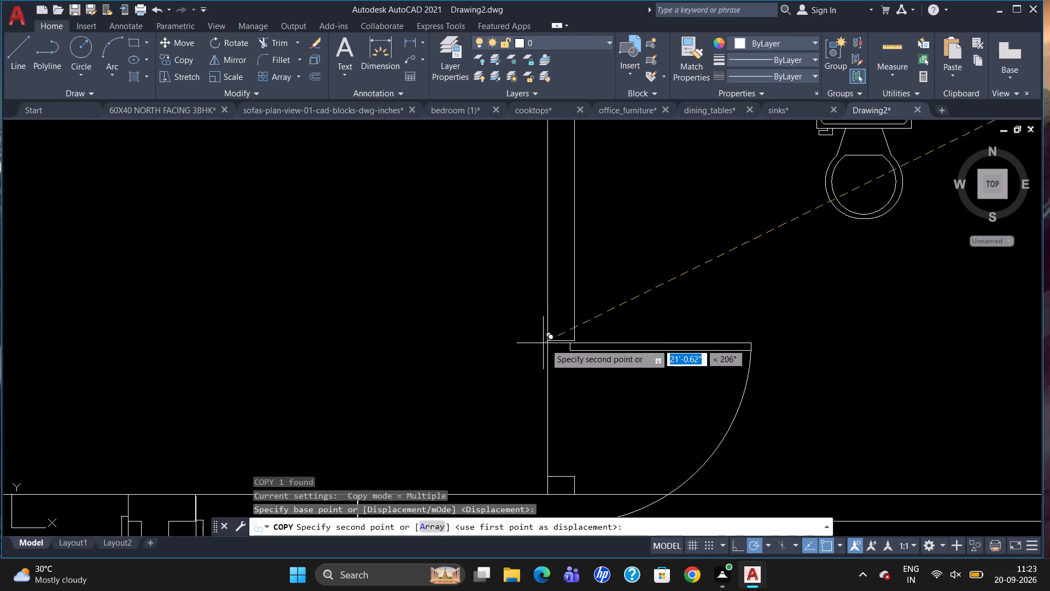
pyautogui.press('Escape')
# Rotate the lower spare door outside the plan 90 degrees about its leaf so the leaf lies horizontal with the swing above.
pyautogui.scroll(-3, 458, 277)
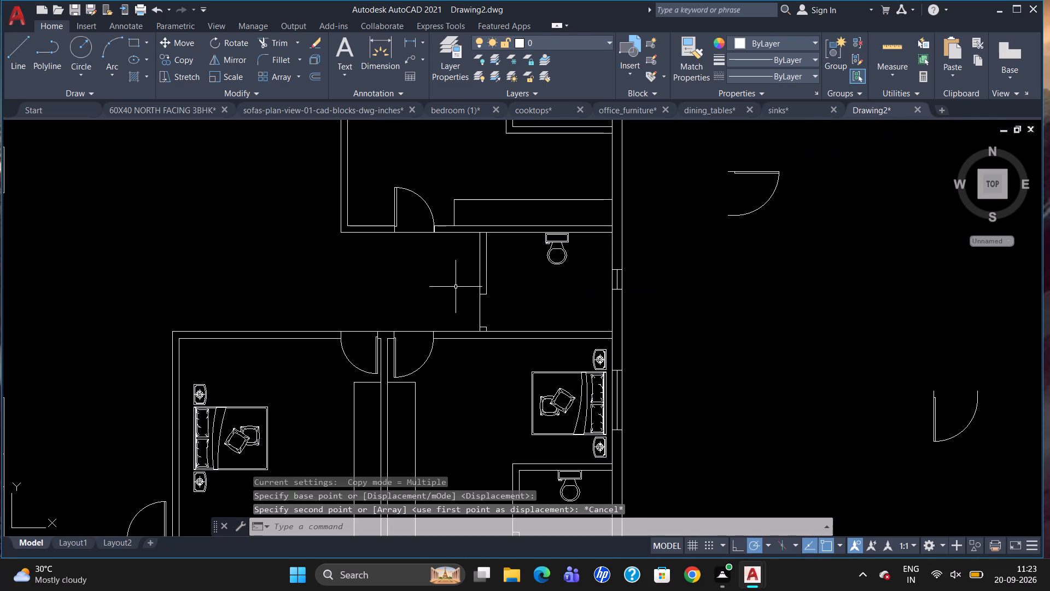
pyautogui.scroll(-1, 665, 326)
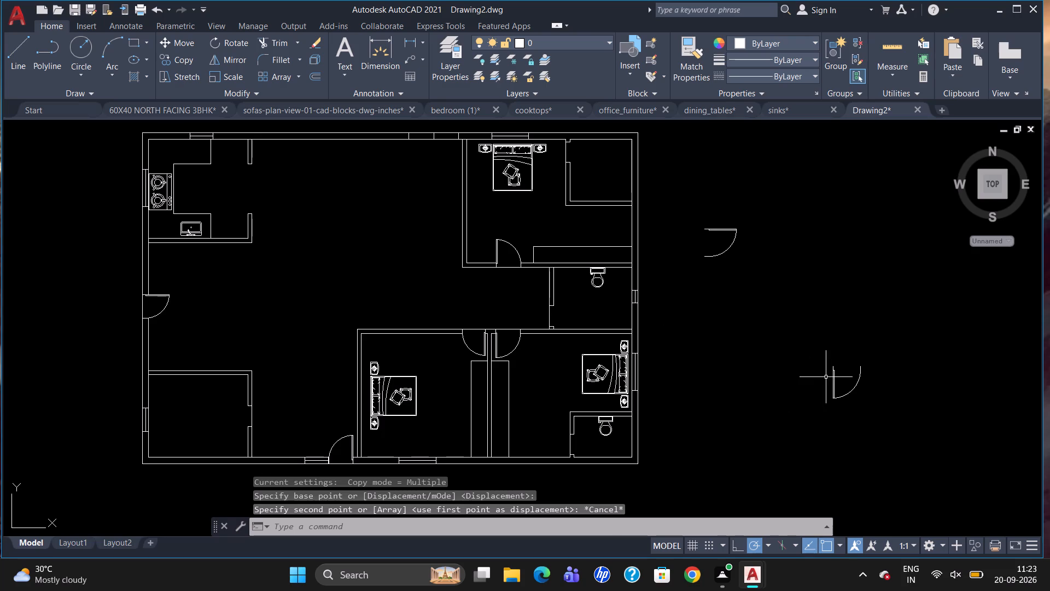
pyautogui.click(833, 381)
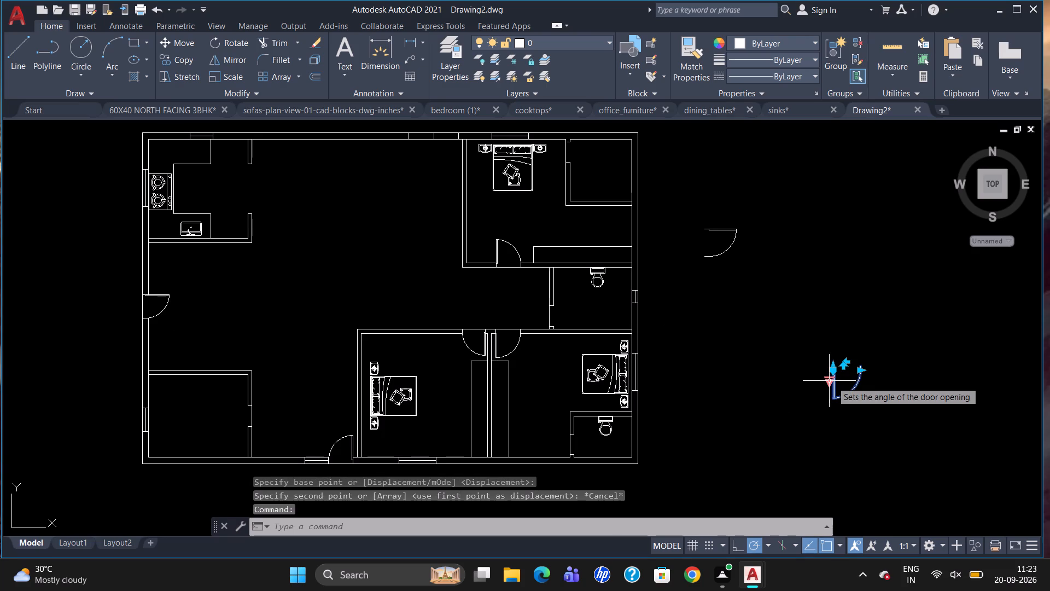
pyautogui.write('RO')
pyautogui.press('Return')
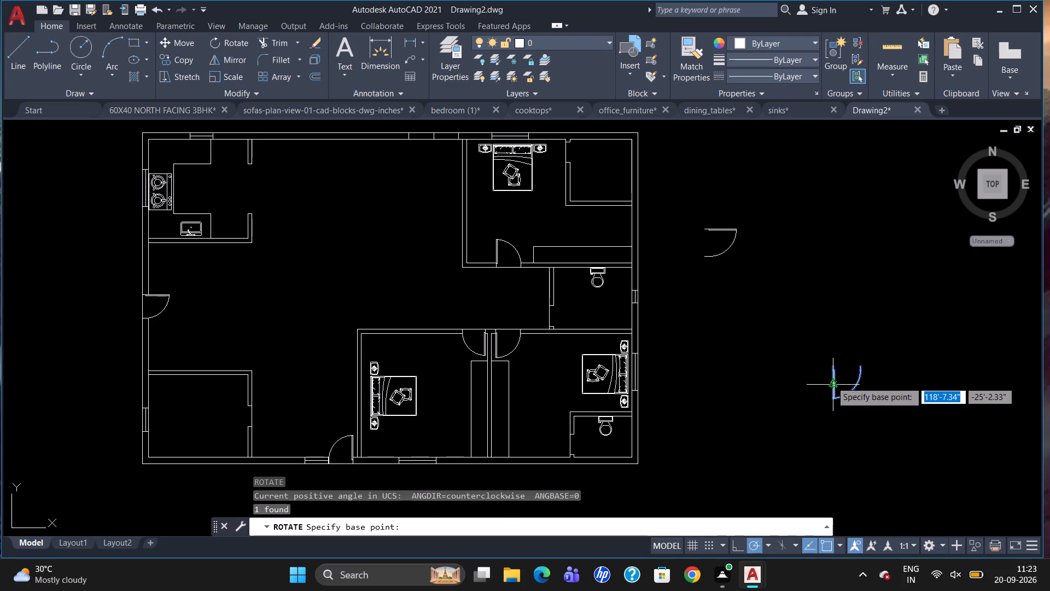
pyautogui.click(831, 381)
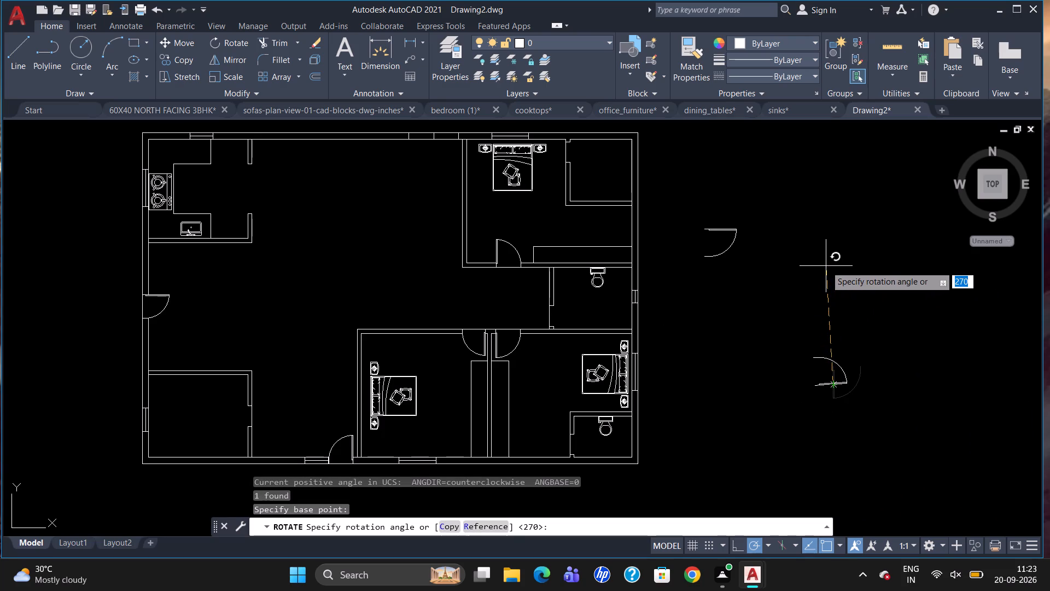
pyautogui.moveTo(827, 265); pyautogui.dragTo(830, 277)
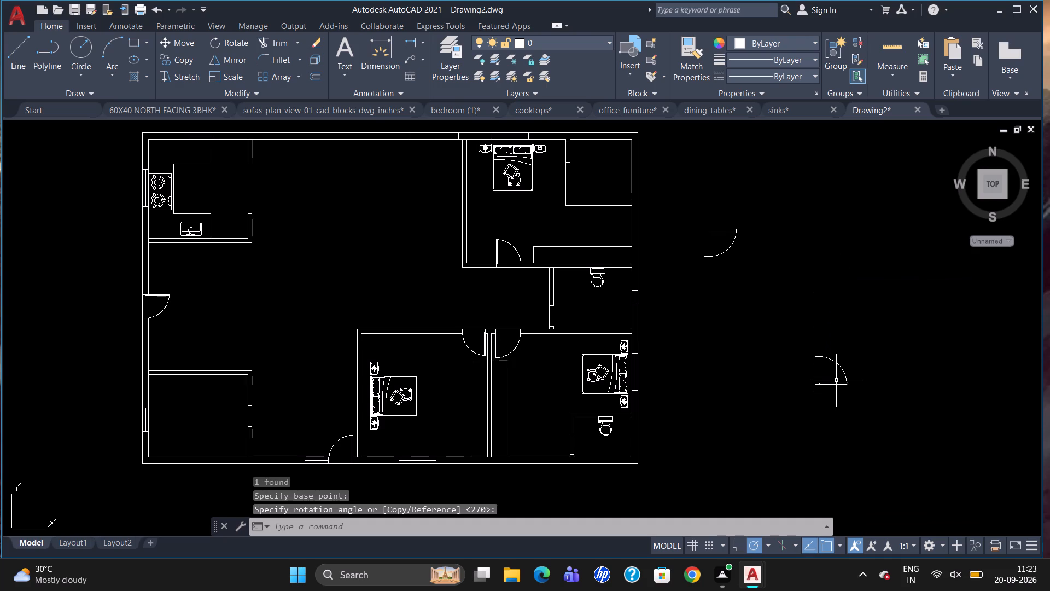
# Copy the rotated lower spare door to the south jamb of the opening in the middle east bathroom's west wall.
pyautogui.moveTo(837, 384); pyautogui.dragTo(839, 398)
pyautogui.press('x')
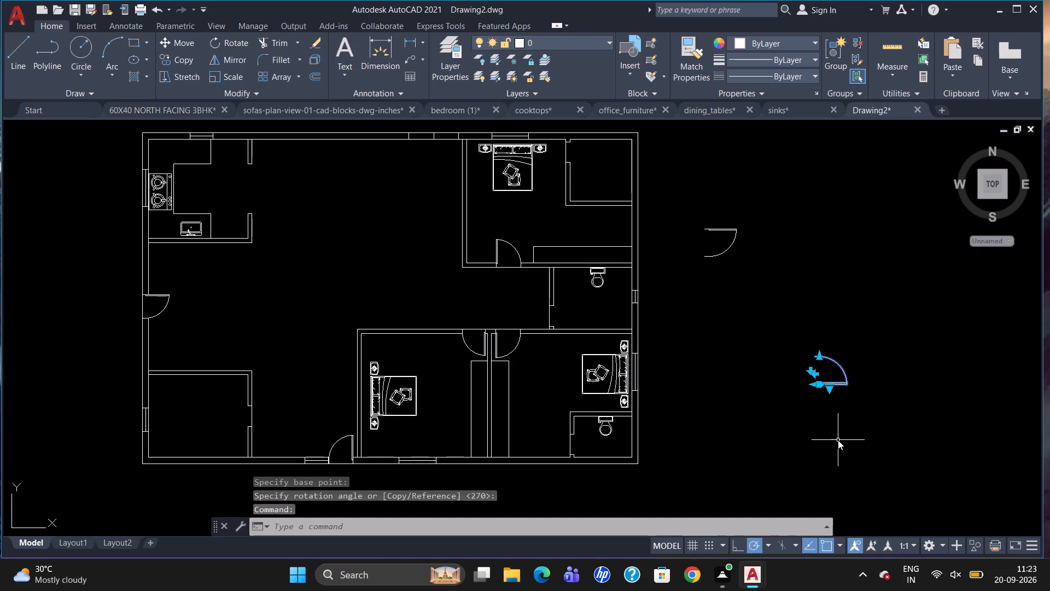
pyautogui.press('BackSpace')
pyautogui.write('CO')
pyautogui.press('Return')
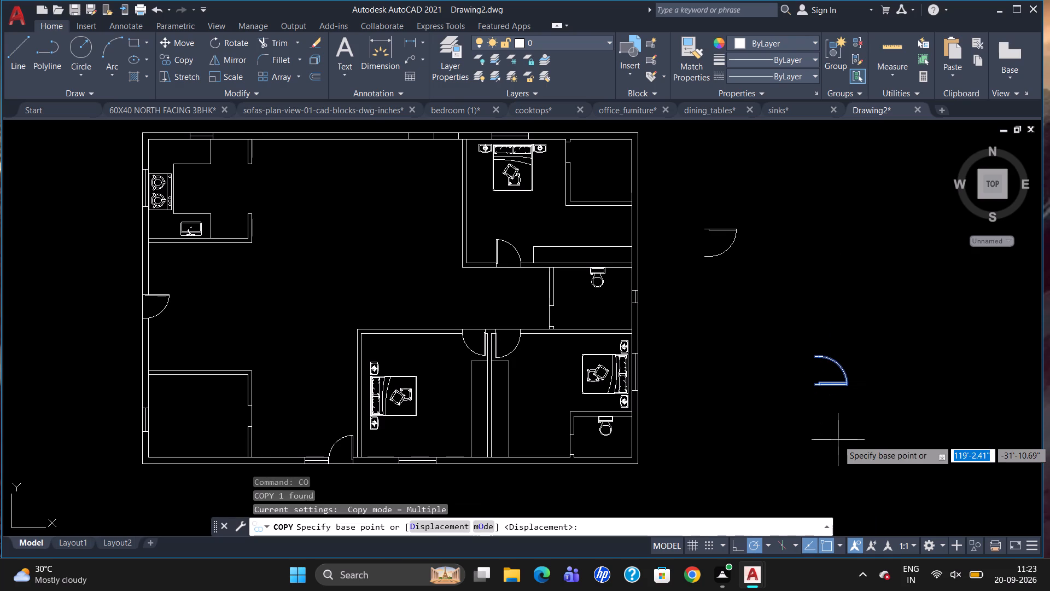
pyautogui.moveTo(819, 387); pyautogui.dragTo(813, 389)
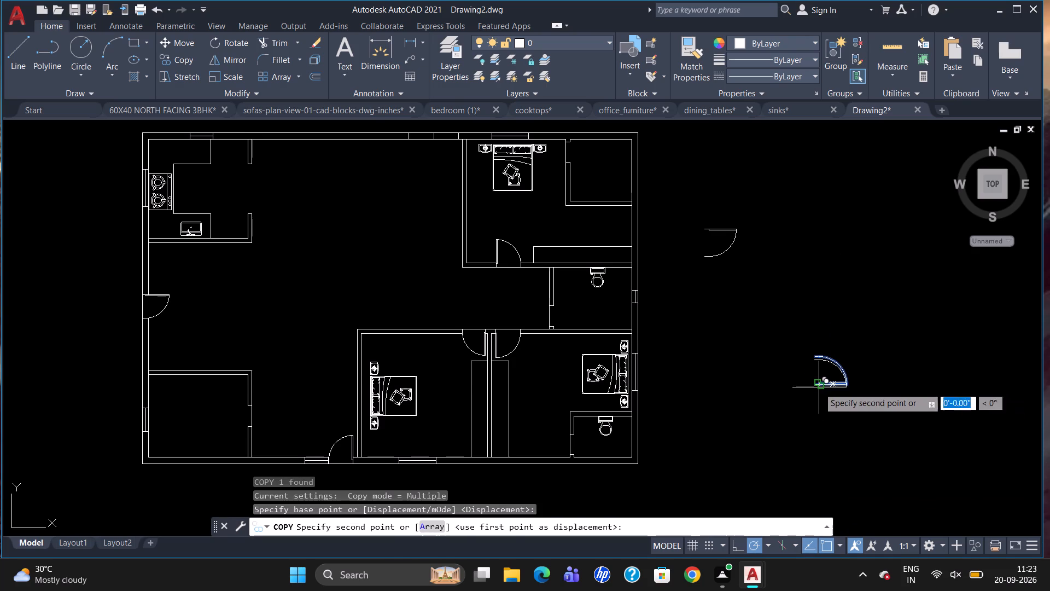
pyautogui.scroll(6, 547, 321)
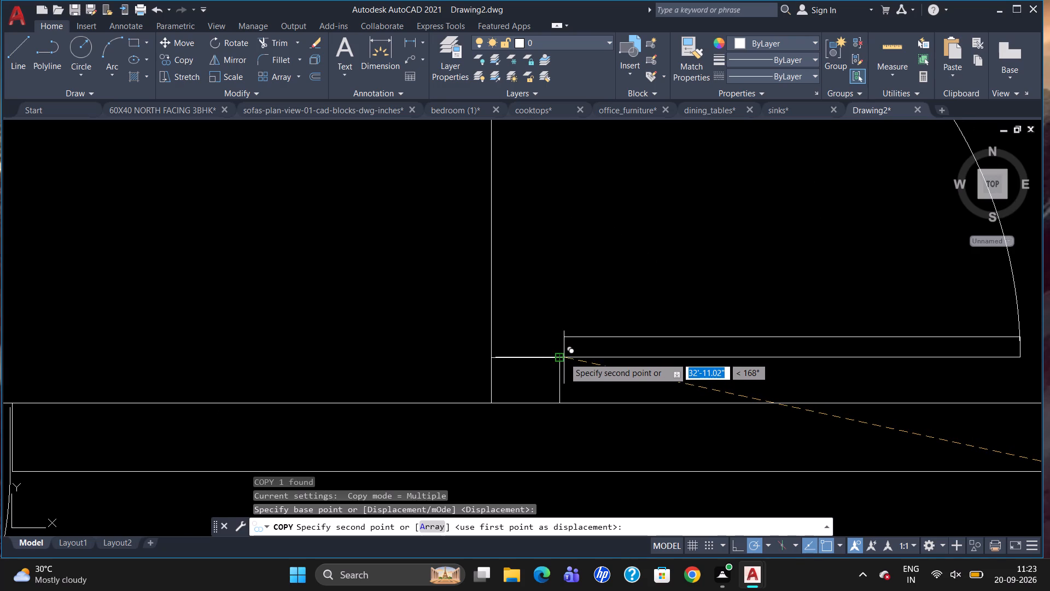
pyautogui.click(561, 357)
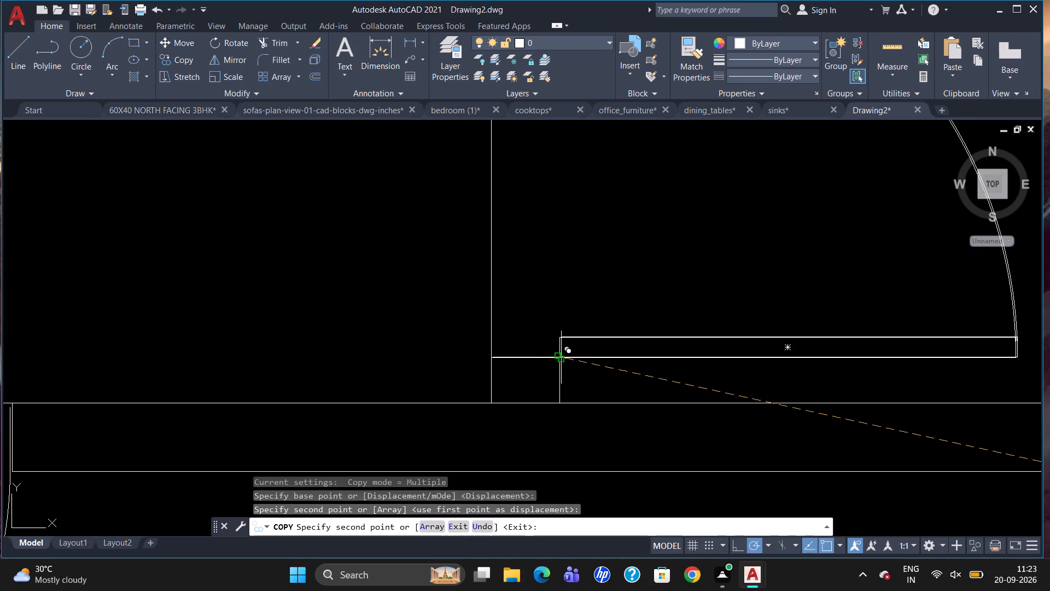
pyautogui.press('Escape')
# Scale the middle east bathroom's door from its frame corner at the south jamb by about 0.75 to span the opening.
pyautogui.click(584, 357)
pyautogui.scroll(-2, 592, 389)
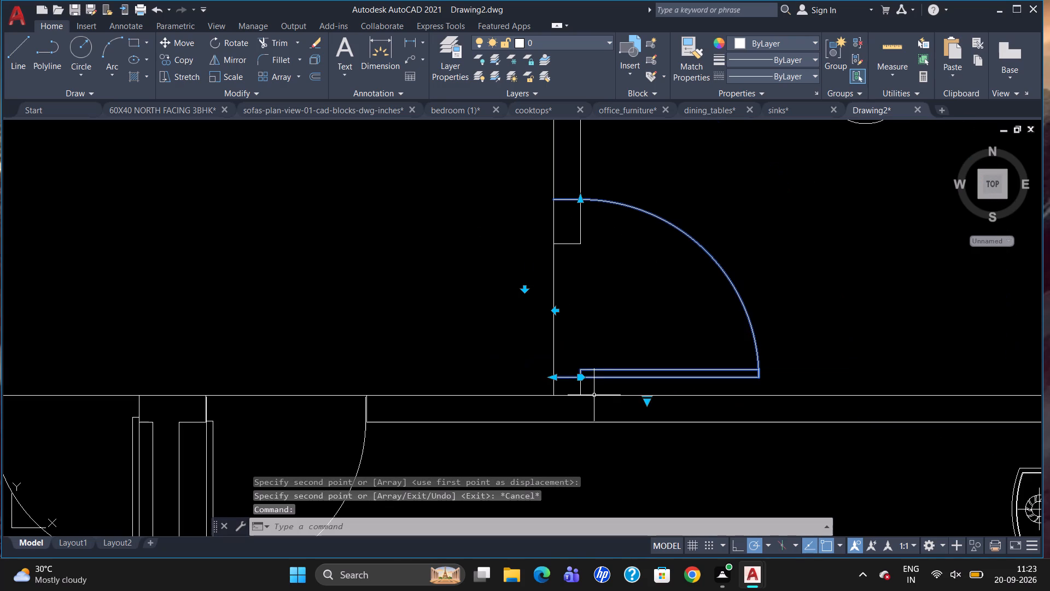
pyautogui.write('SC')
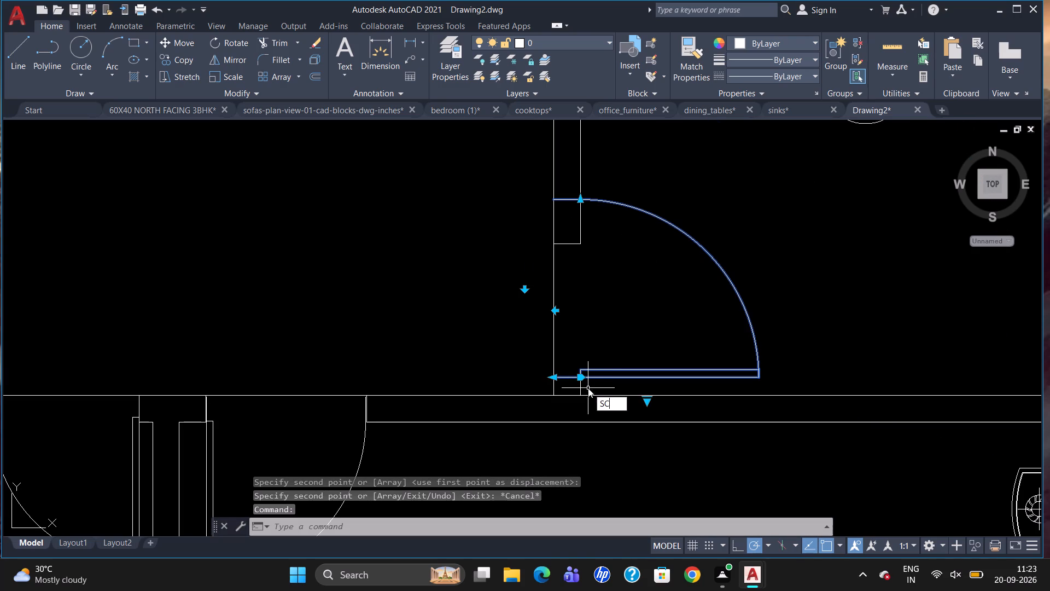
pyautogui.press('Return')
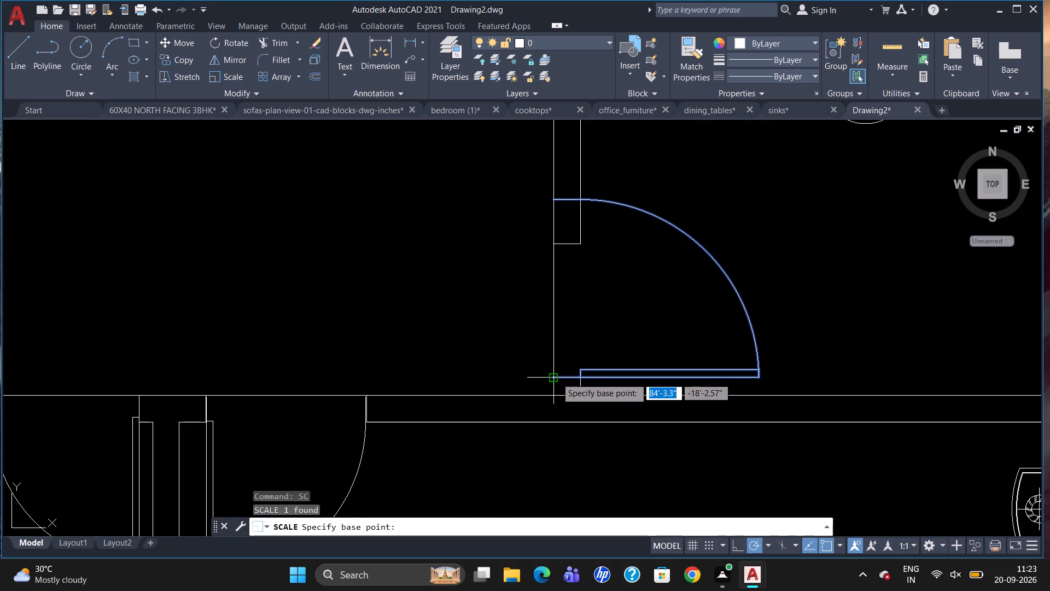
pyautogui.click(556, 378)
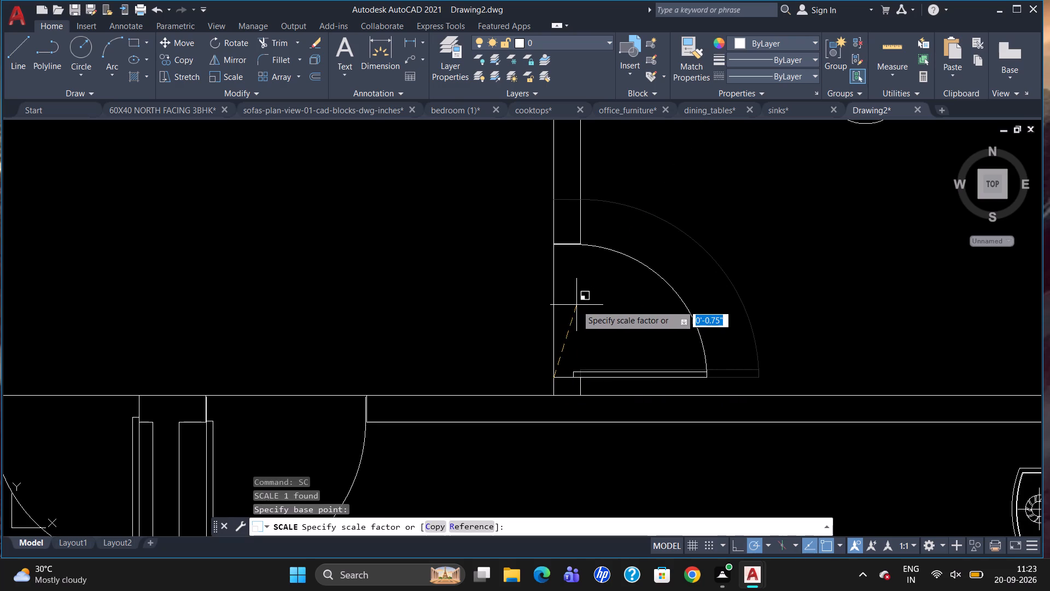
pyautogui.click(576, 305)
# Rotate the lower spare door outside the plan 180 degrees about its leaf's east end so the swing faces down.
pyautogui.scroll(-2, 700, 294)
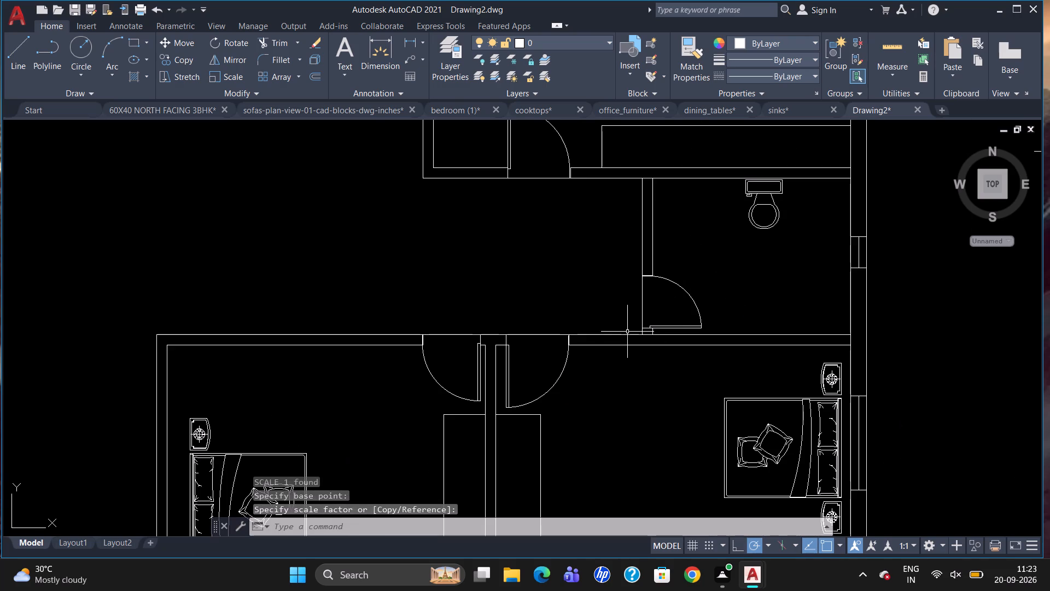
pyautogui.scroll(-1, 626, 352)
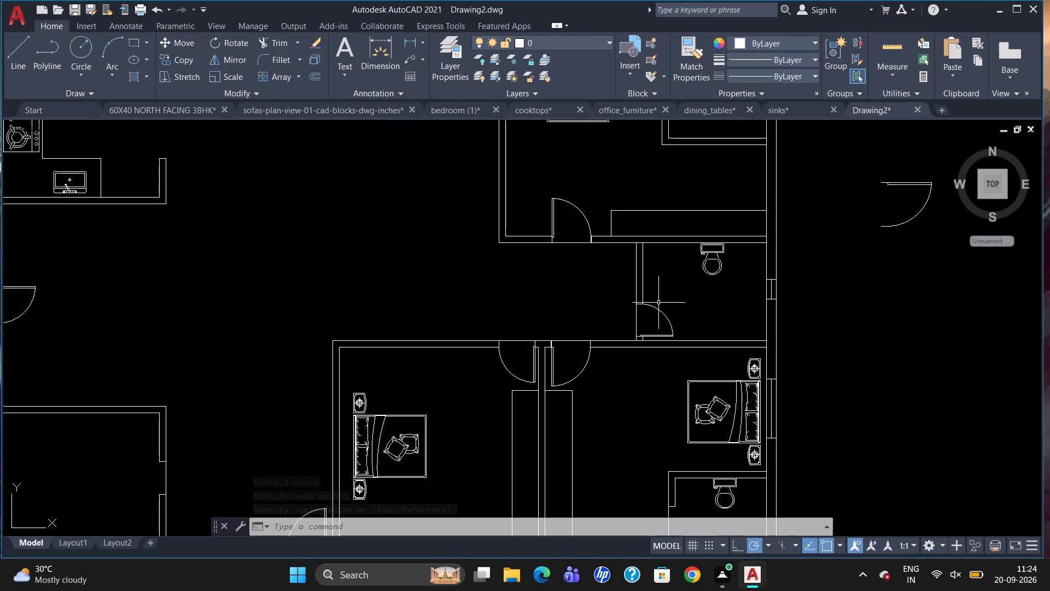
pyautogui.scroll(-1, 663, 308)
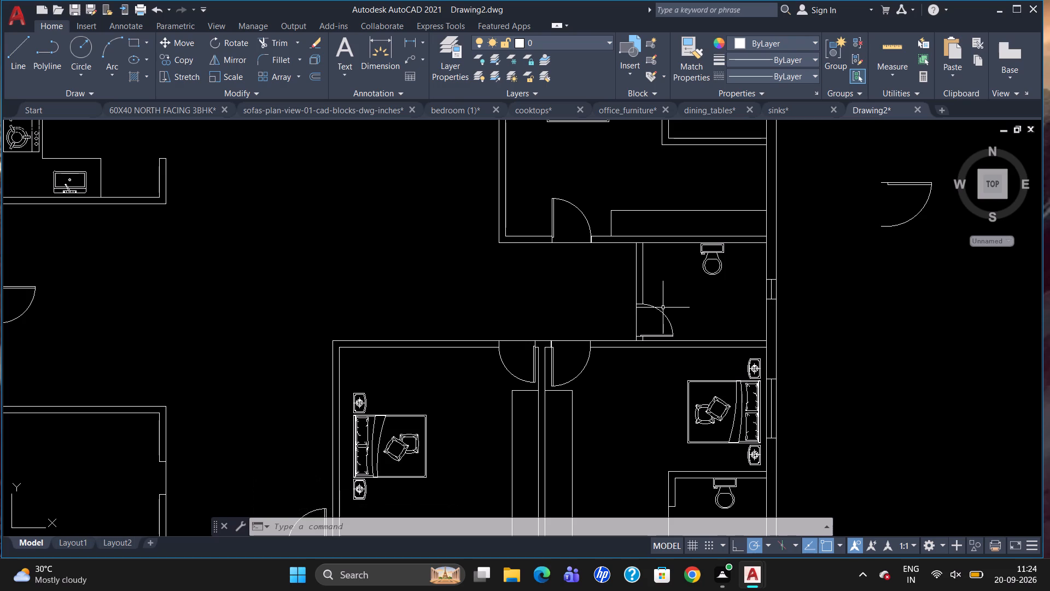
pyautogui.scroll(-1, 675, 329)
pyautogui.scroll(1, 494, 379)
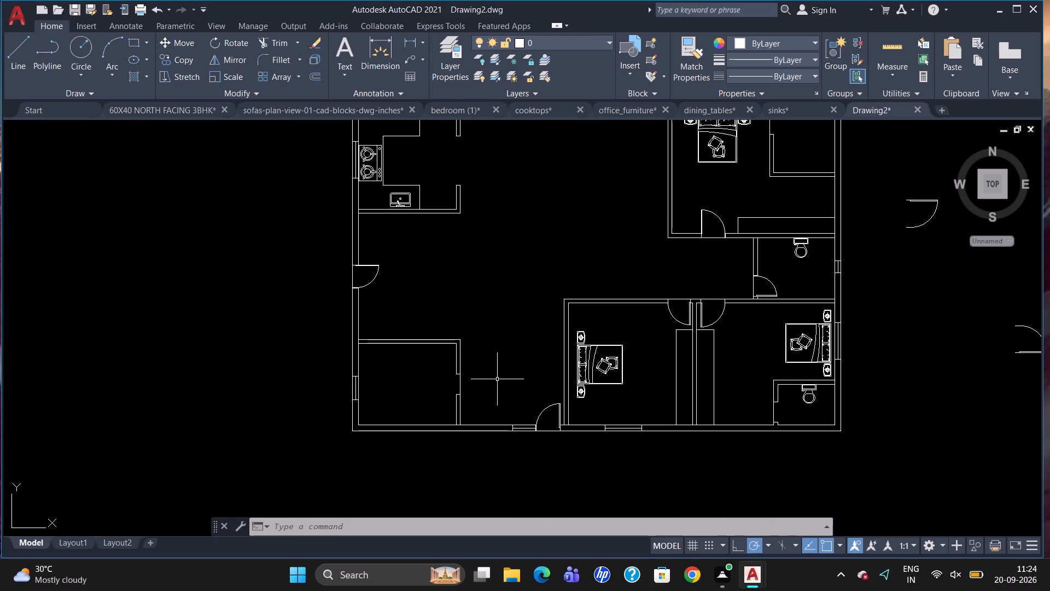
pyautogui.scroll(-1, 498, 379)
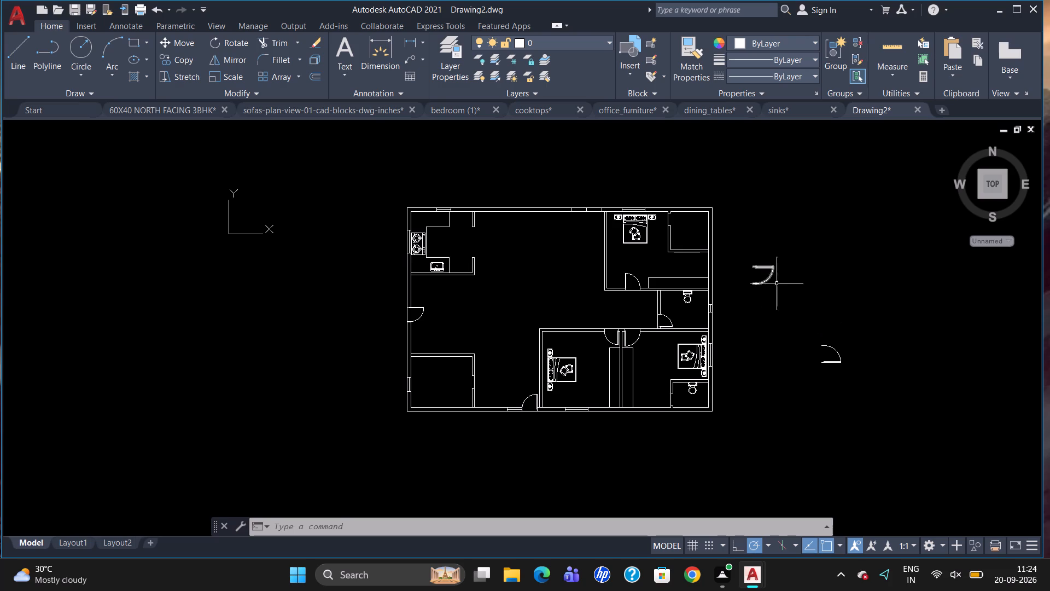
pyautogui.click(836, 364)
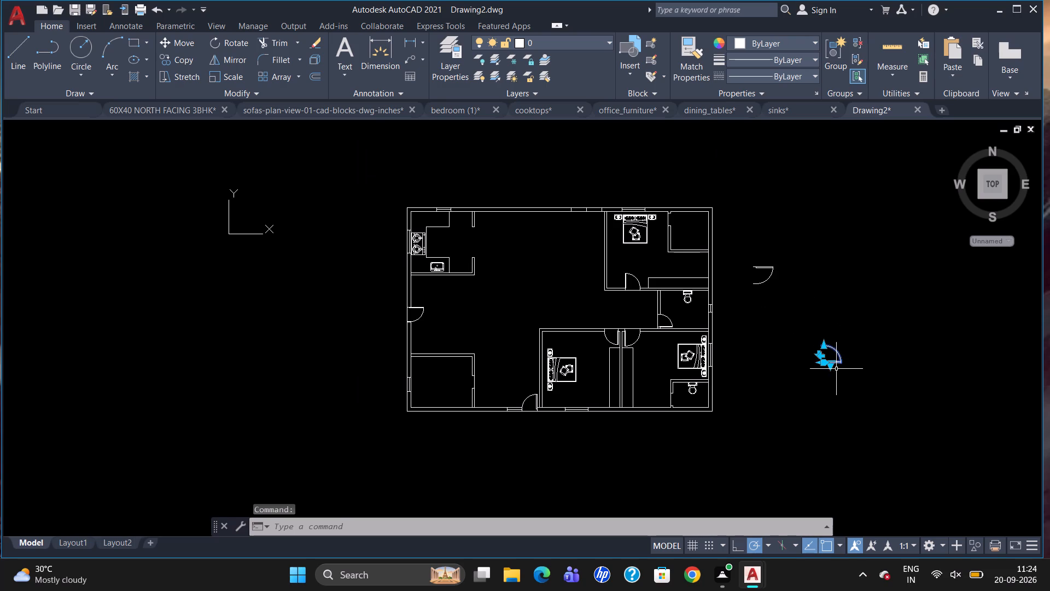
pyautogui.write('RO')
pyautogui.press('Return')
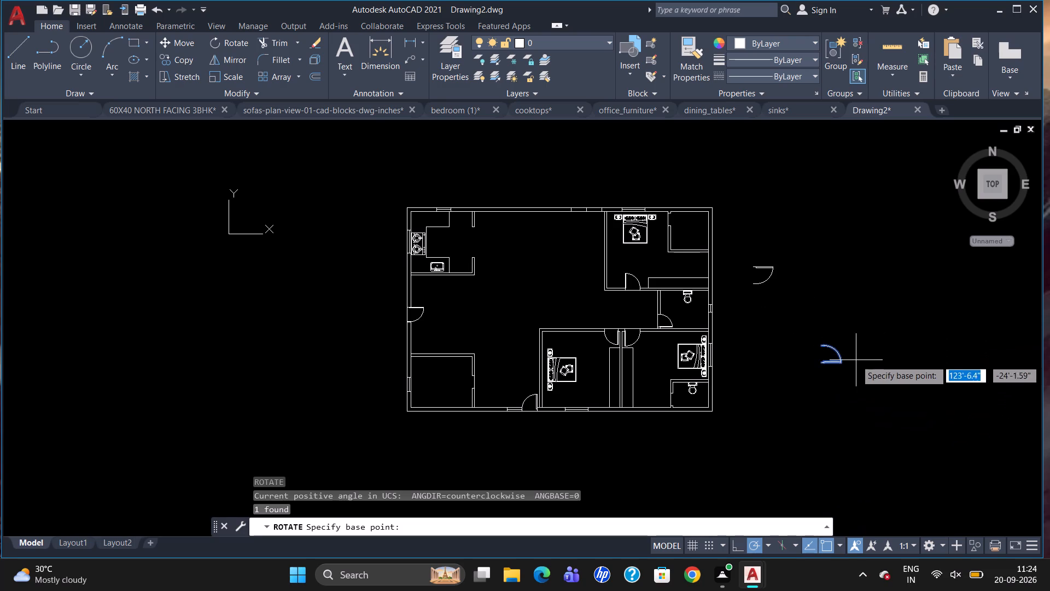
pyautogui.moveTo(844, 365); pyautogui.dragTo(844, 391)
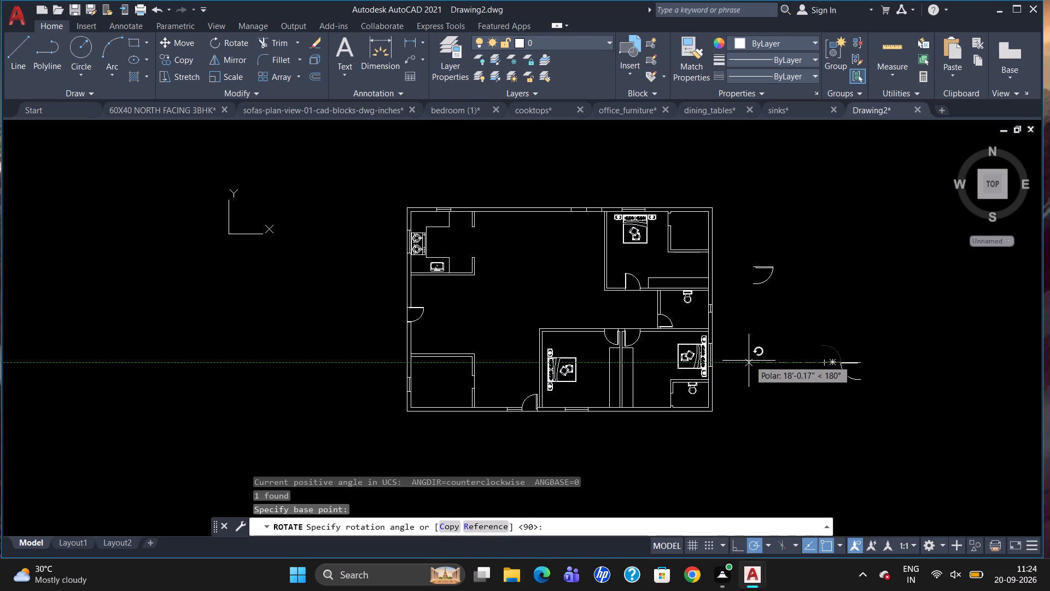
pyautogui.click(748, 362)
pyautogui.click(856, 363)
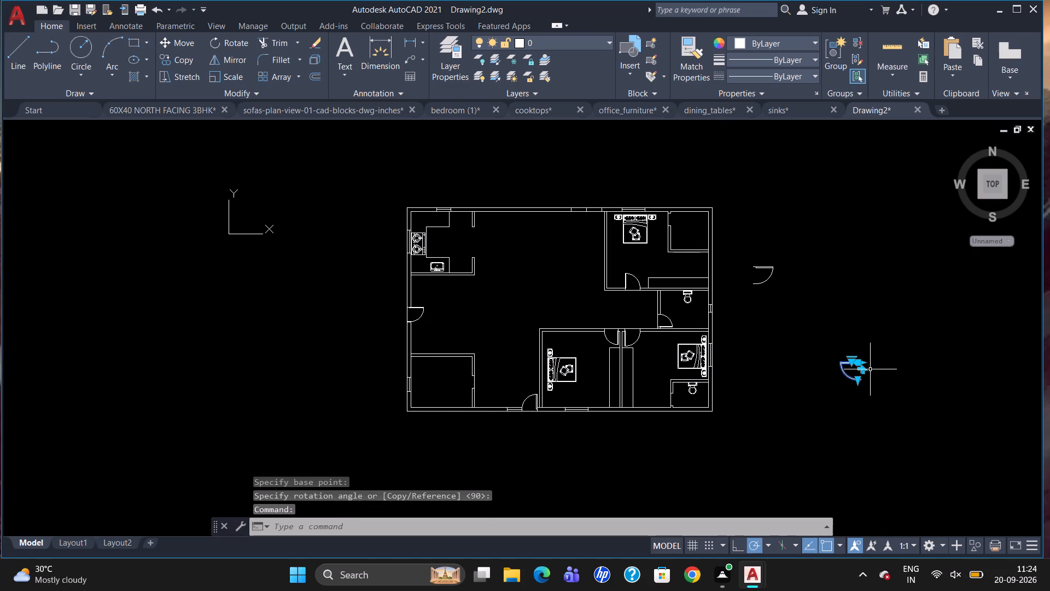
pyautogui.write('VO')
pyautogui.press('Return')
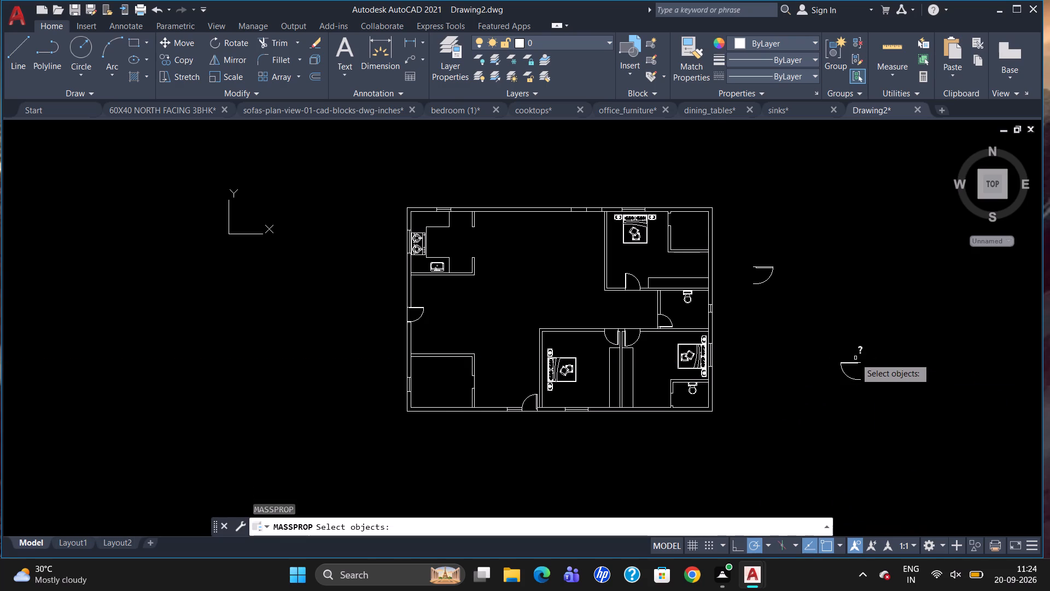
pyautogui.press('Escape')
# Copy the rotated lower spare door by its frame corner to the north jamb of the opening in the southwest room's east wall.
pyautogui.click(855, 364)
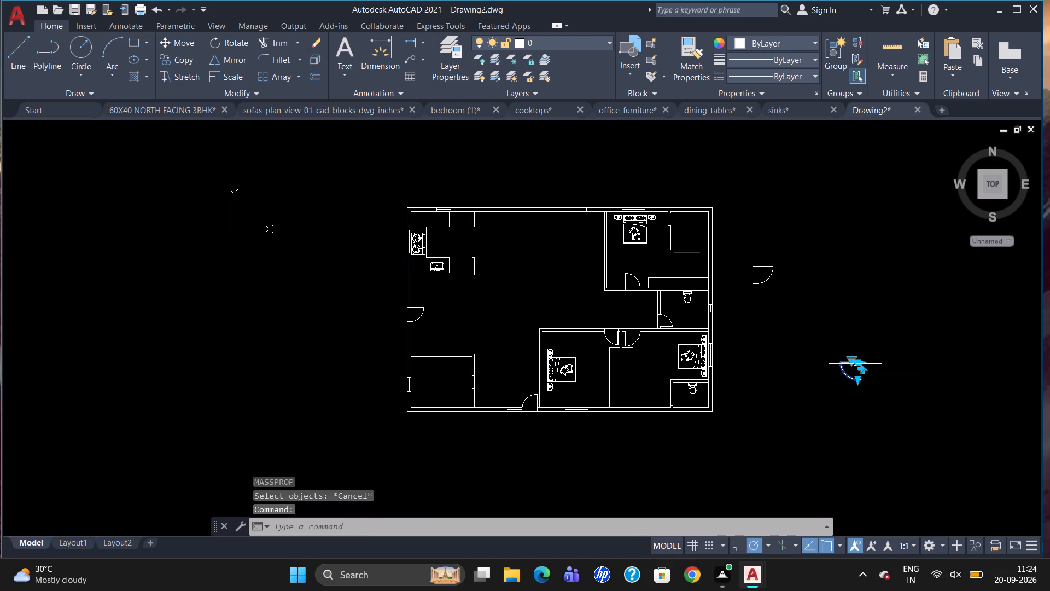
pyautogui.press('c')
pyautogui.press('o')
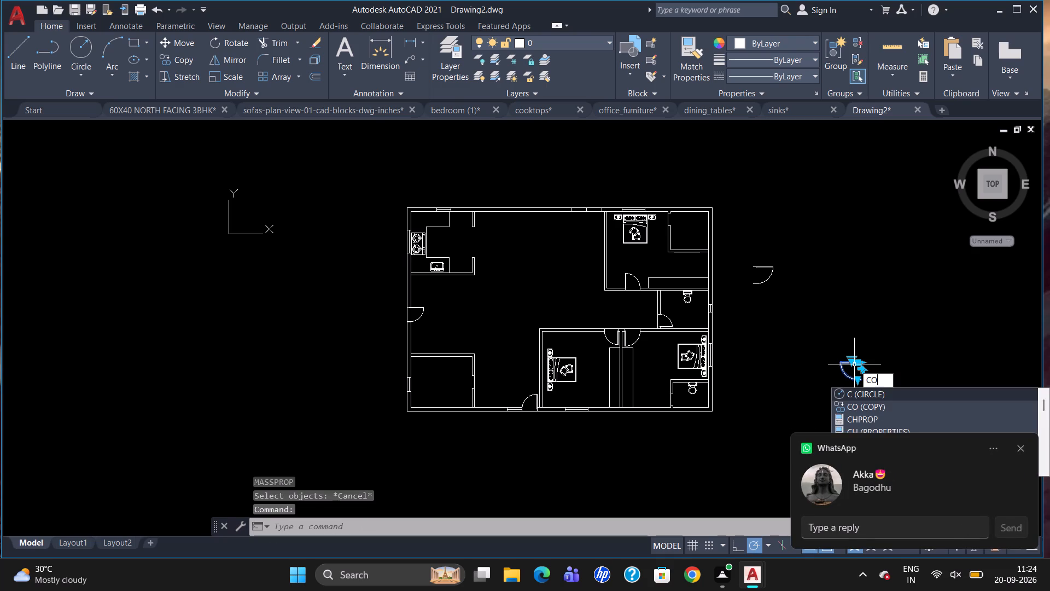
pyautogui.press('Return')
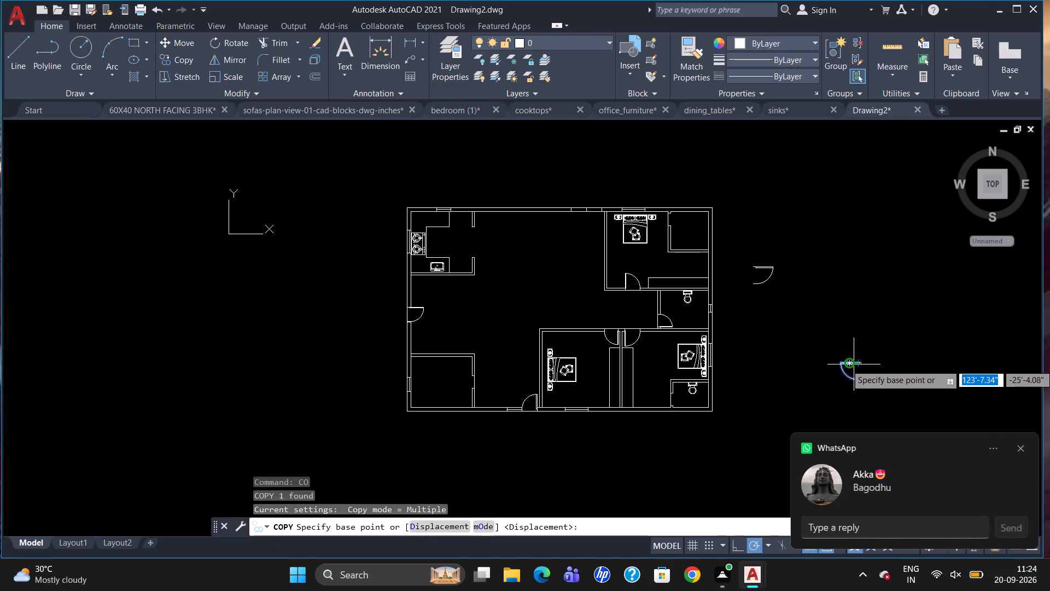
pyautogui.scroll(2, 849, 350)
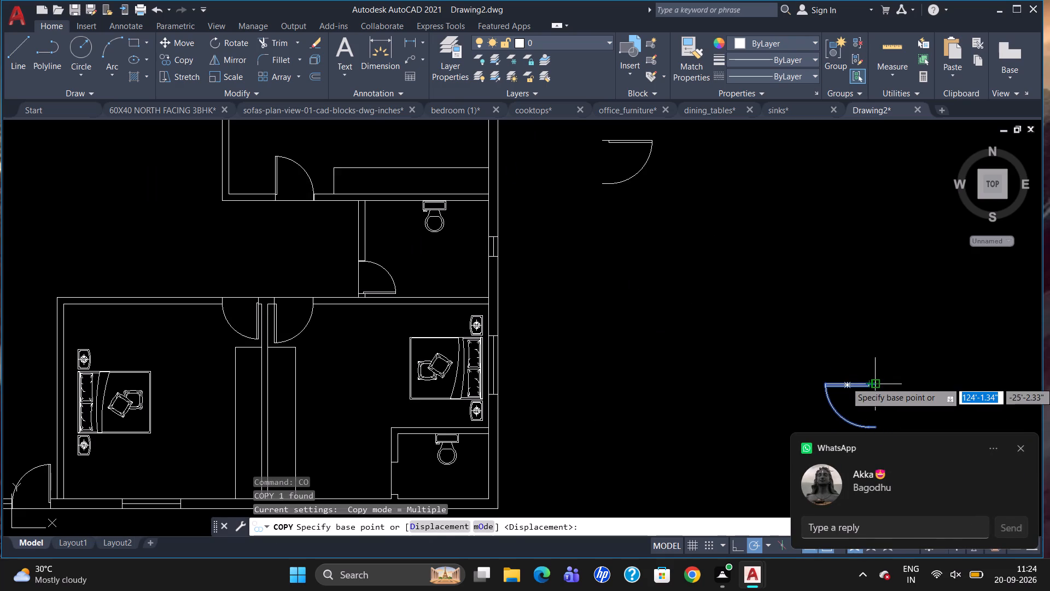
pyautogui.moveTo(879, 382); pyautogui.dragTo(845, 384)
pyautogui.scroll(-2, 744, 352)
pyautogui.scroll(2, 398, 386)
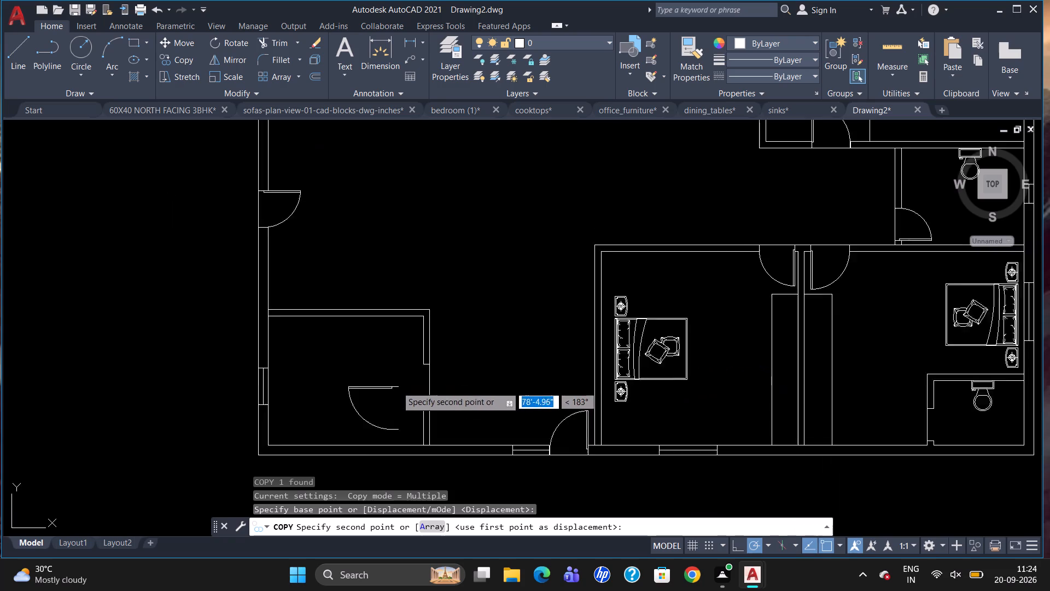
pyautogui.scroll(1, 396, 386)
pyautogui.scroll(2, 437, 366)
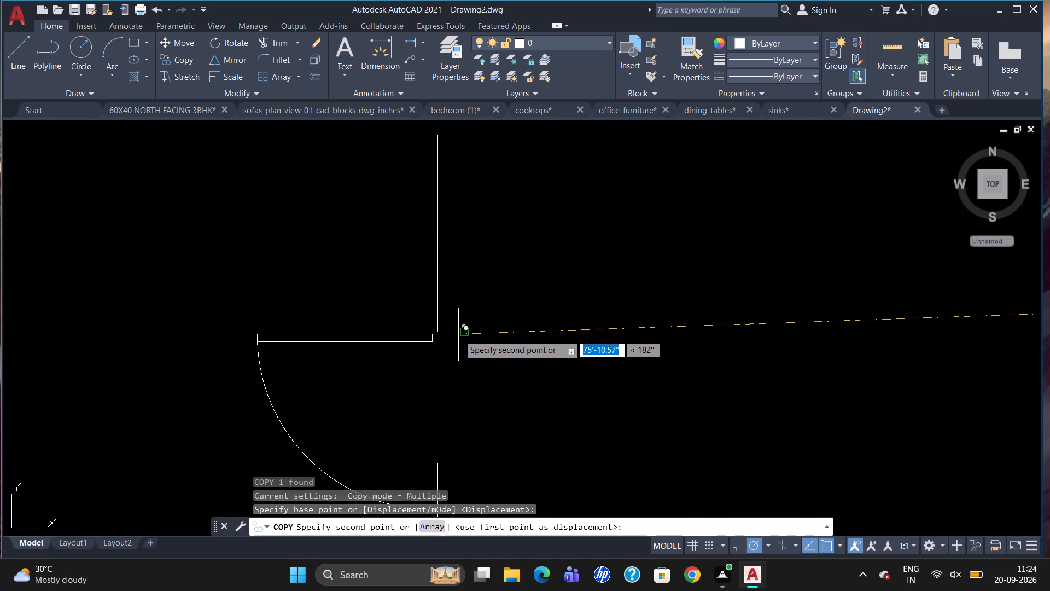
pyautogui.click(458, 332)
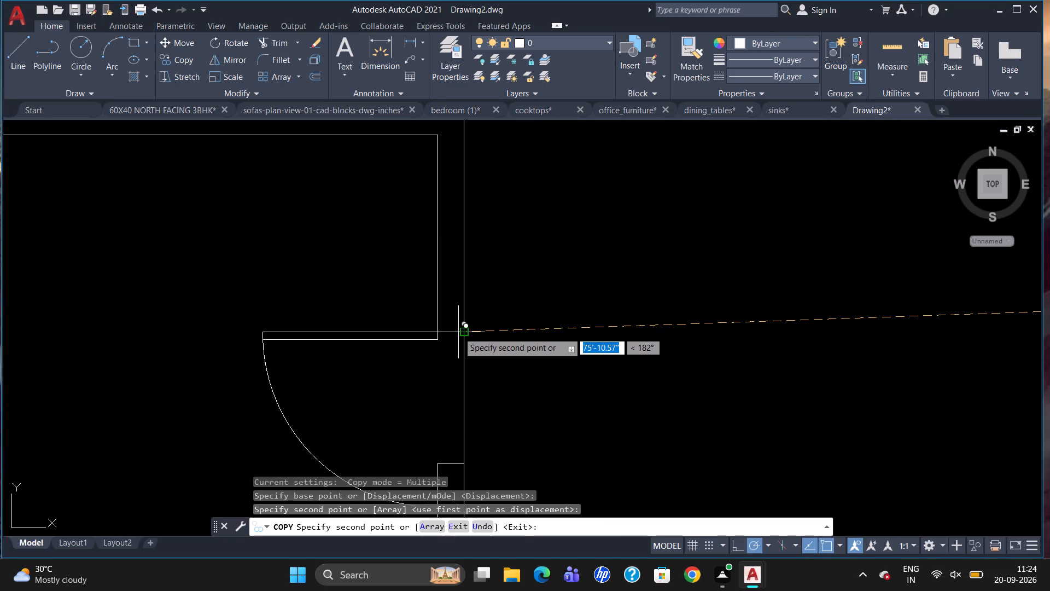
pyautogui.press('Escape')
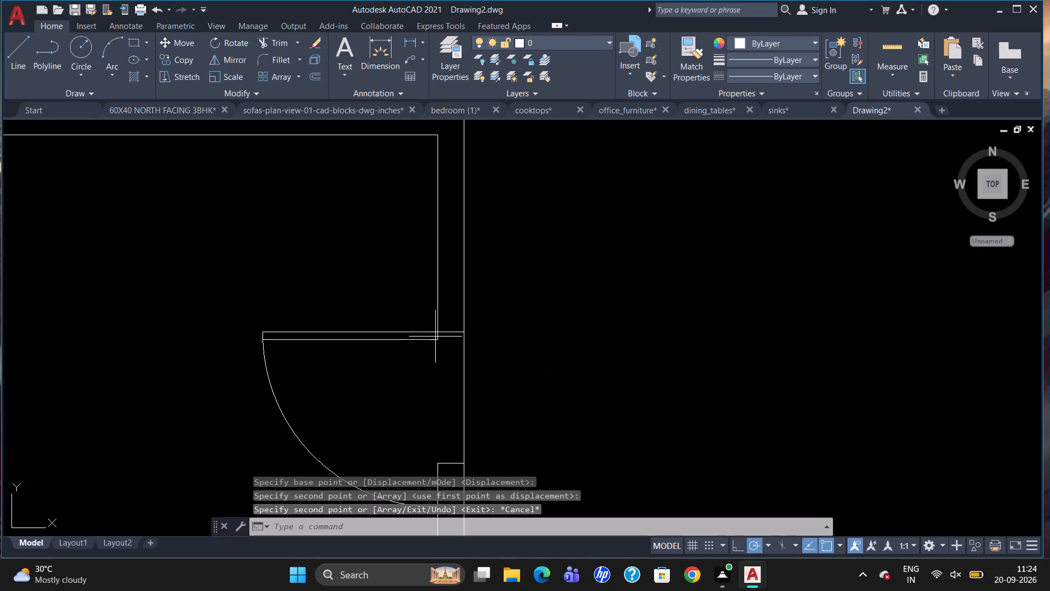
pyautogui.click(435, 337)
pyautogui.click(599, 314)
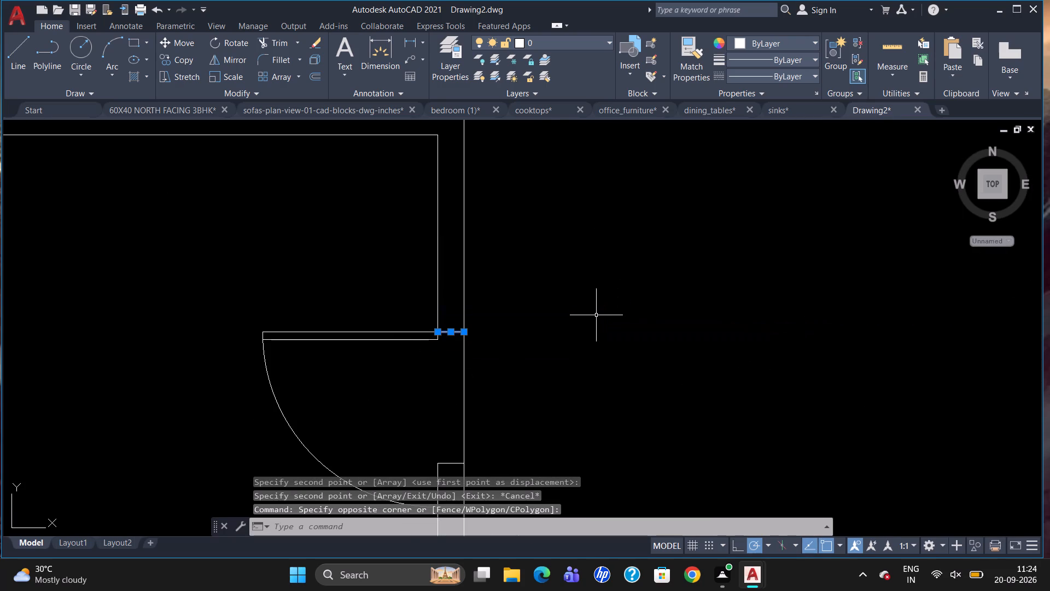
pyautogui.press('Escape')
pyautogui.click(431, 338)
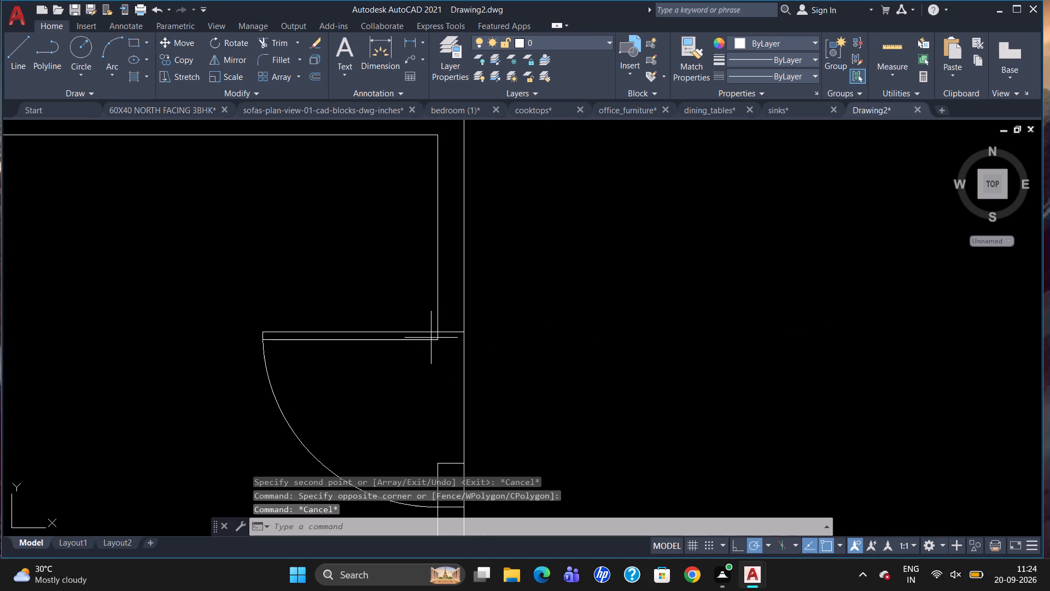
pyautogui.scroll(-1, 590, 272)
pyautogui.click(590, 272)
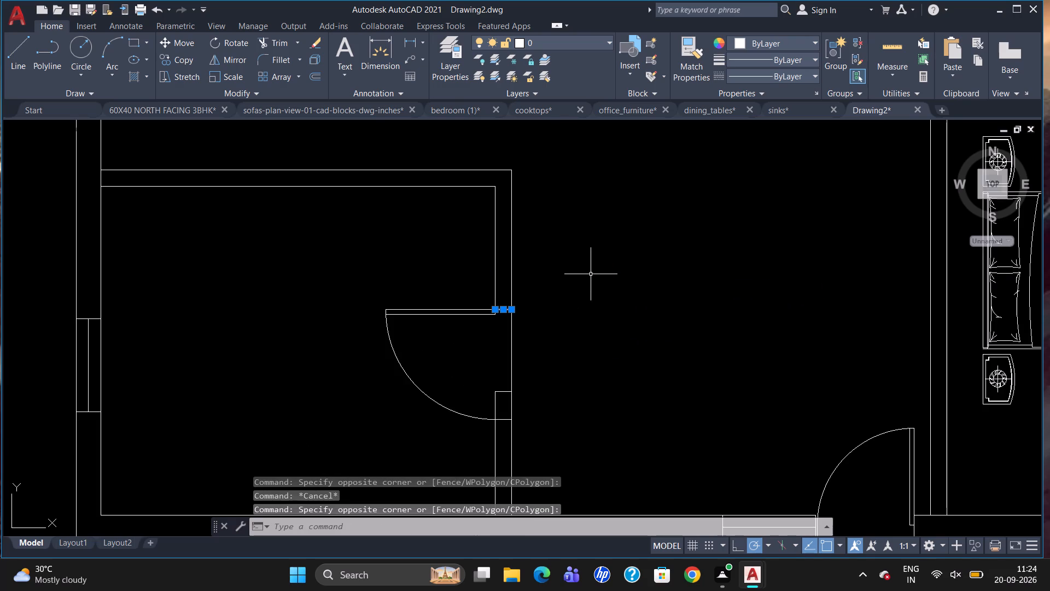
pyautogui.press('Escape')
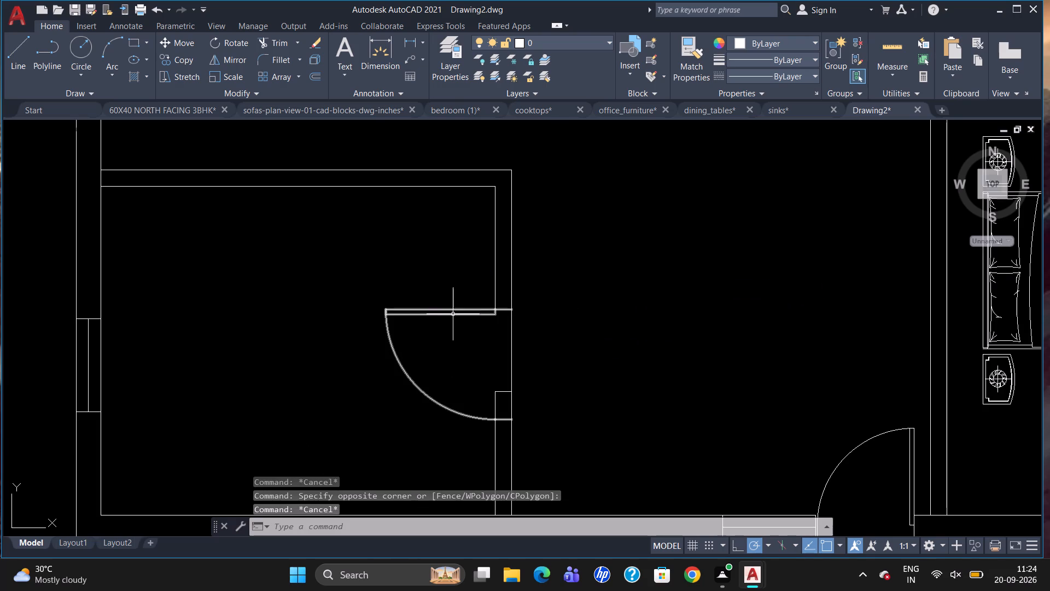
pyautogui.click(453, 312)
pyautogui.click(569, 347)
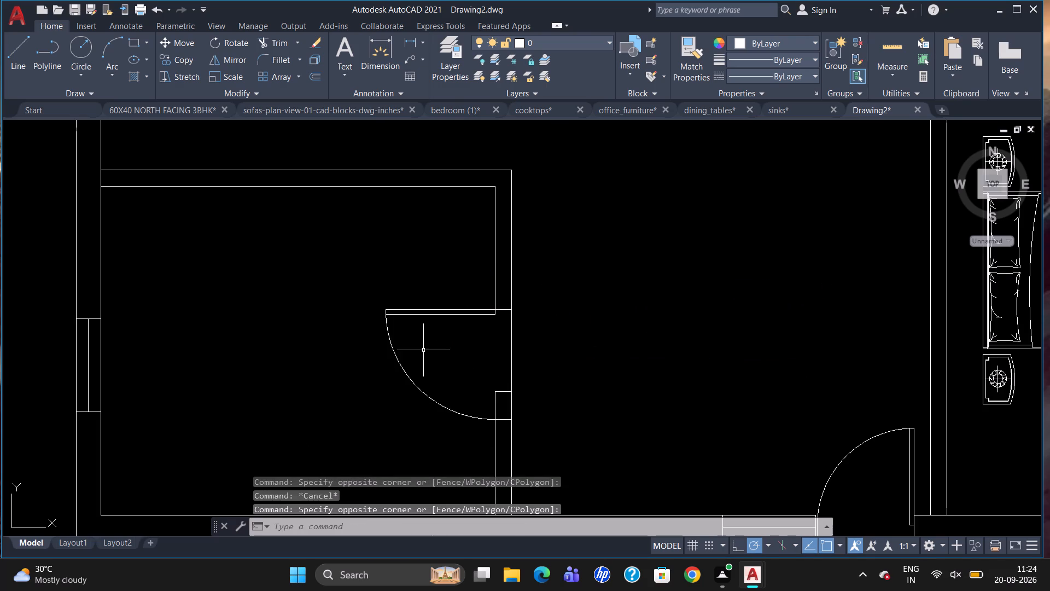
# Scale the southwest room's door by about 0.75 from its frame corner at the north jamb.
pyautogui.click(410, 375)
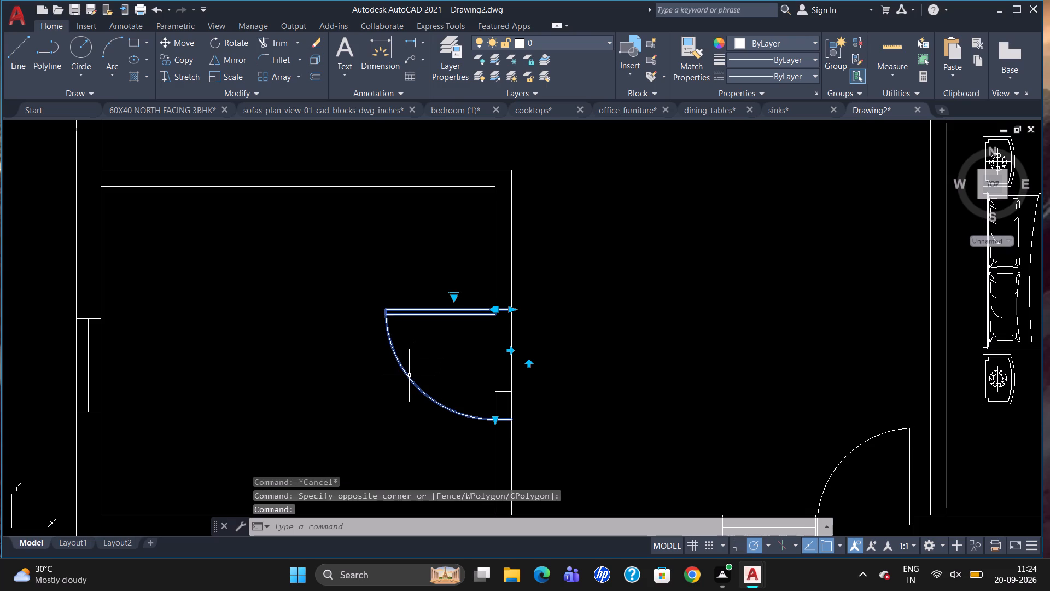
pyautogui.write('SC')
pyautogui.press('Return')
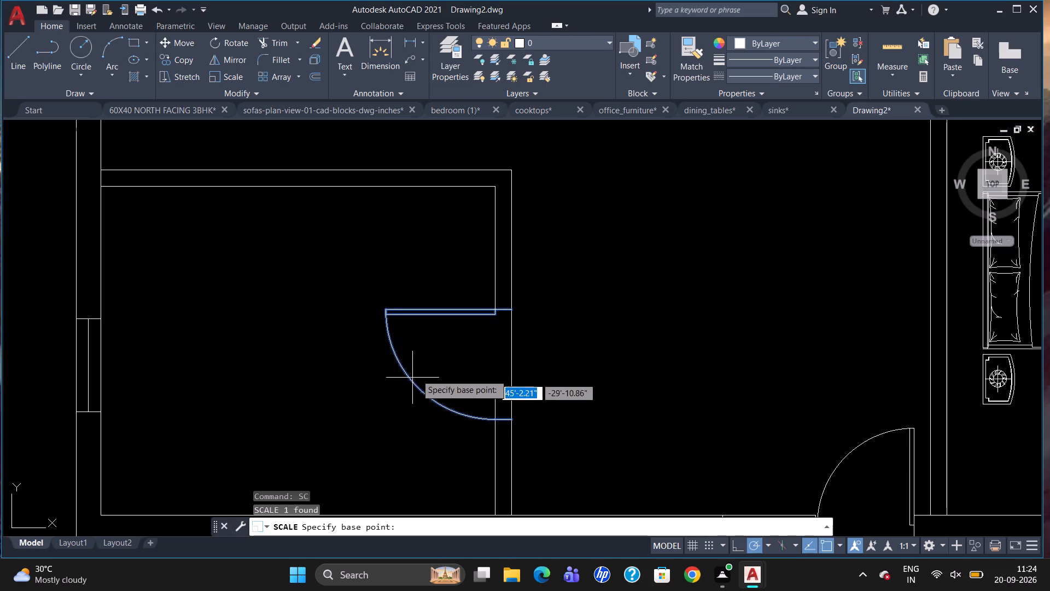
pyautogui.moveTo(508, 306); pyautogui.dragTo(510, 312)
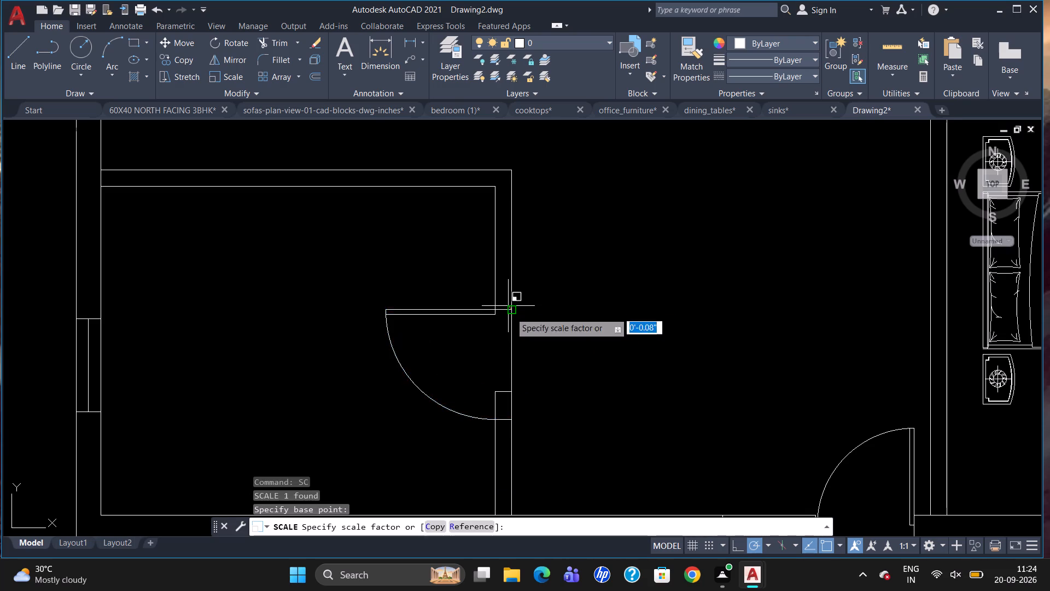
pyautogui.click(522, 354)
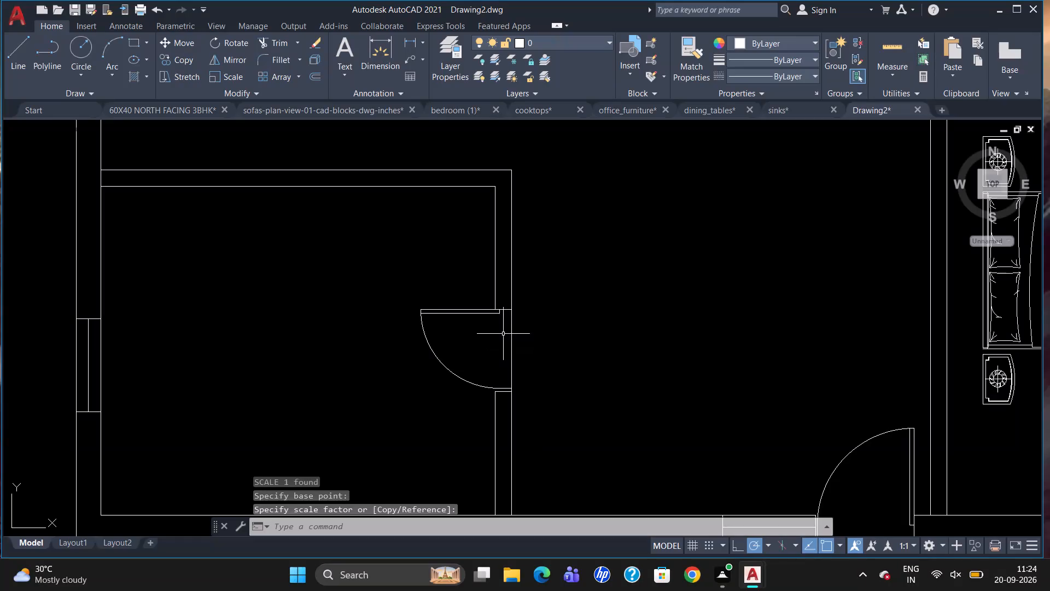
# Scale the southwest room's door slightly more from the same north jamb corner so it spans the opening.
pyautogui.click(503, 309)
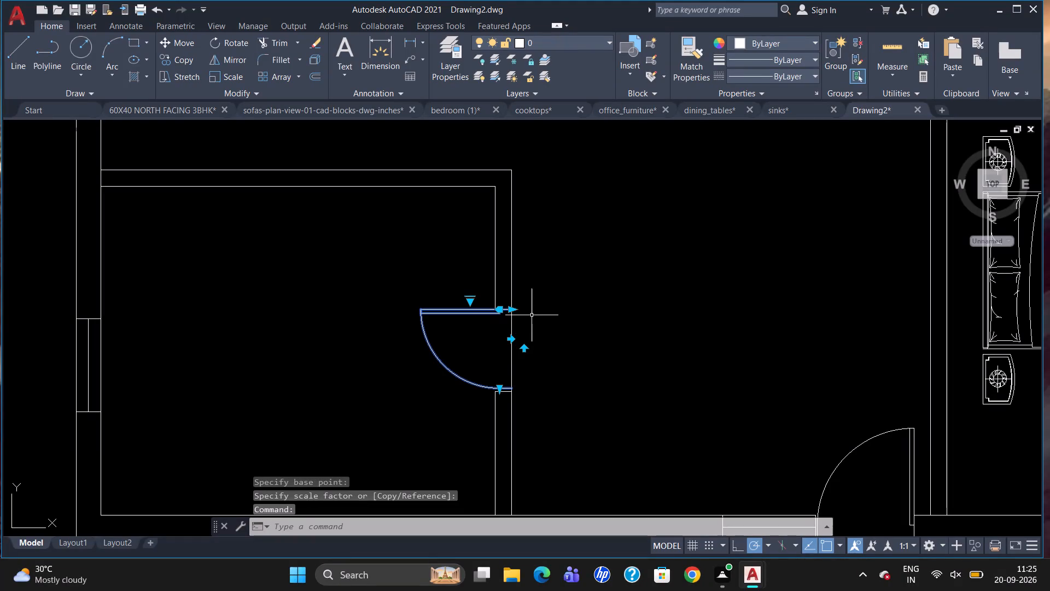
pyautogui.write('SC')
pyautogui.press('Return')
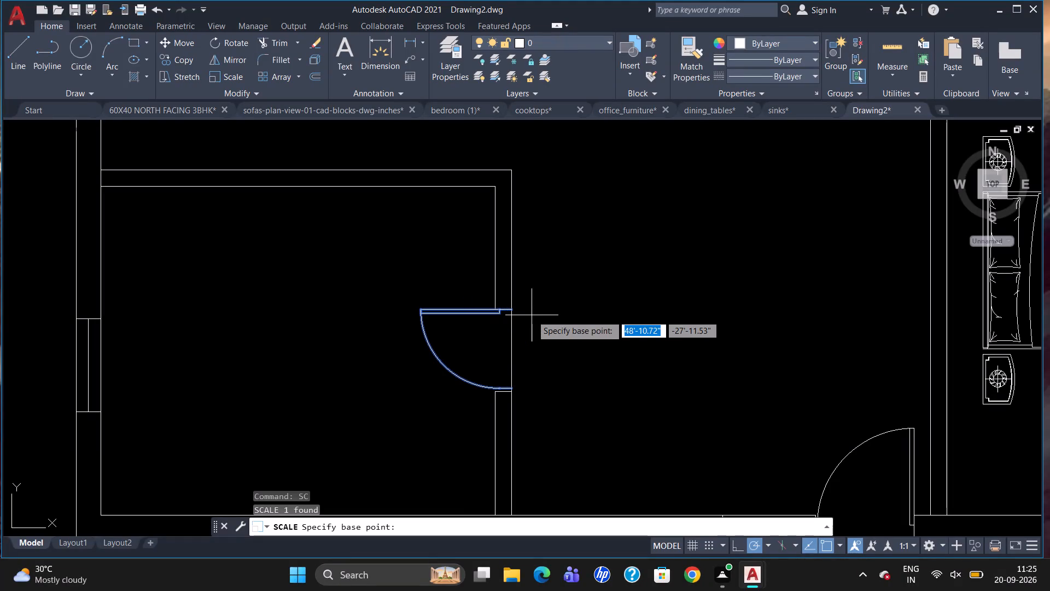
pyautogui.click(509, 309)
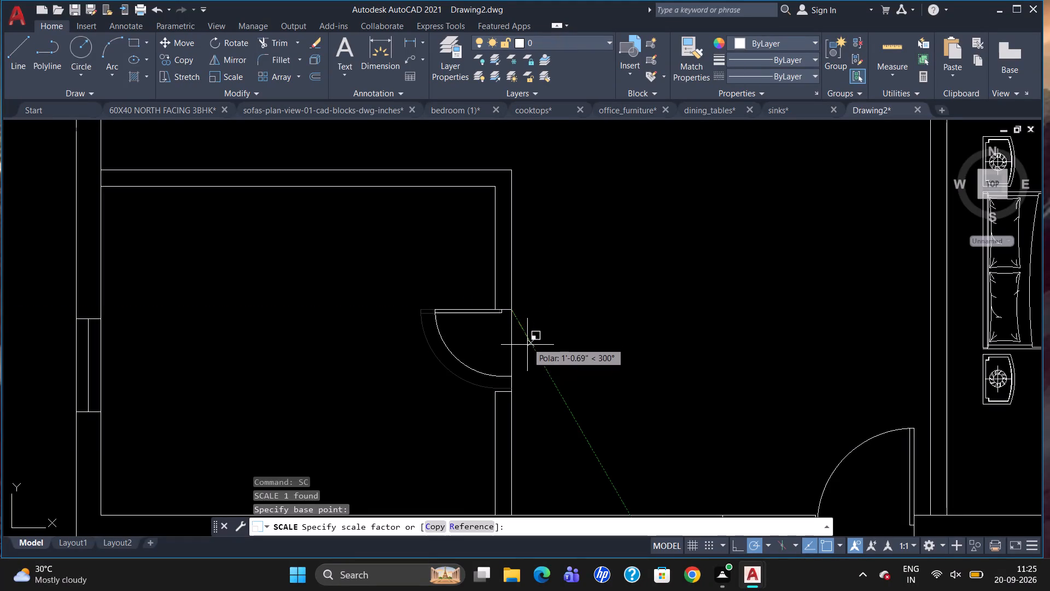
pyautogui.click(532, 353)
# Rotate the lower spare door outside the plan 180 degrees about its leaf's east end so the swing faces up.
pyautogui.scroll(-2, 462, 336)
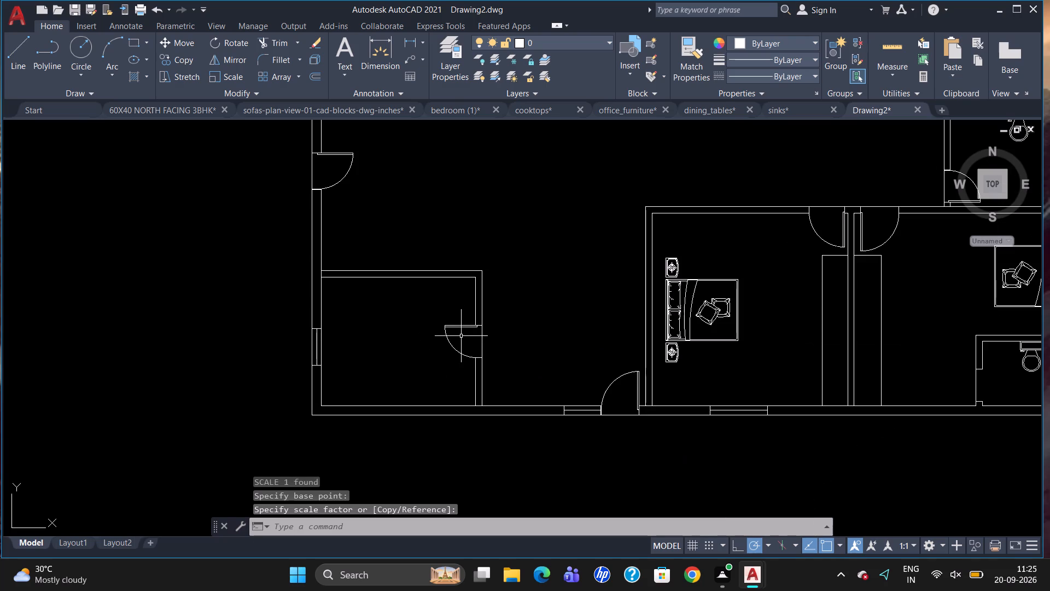
pyautogui.scroll(-1, 457, 336)
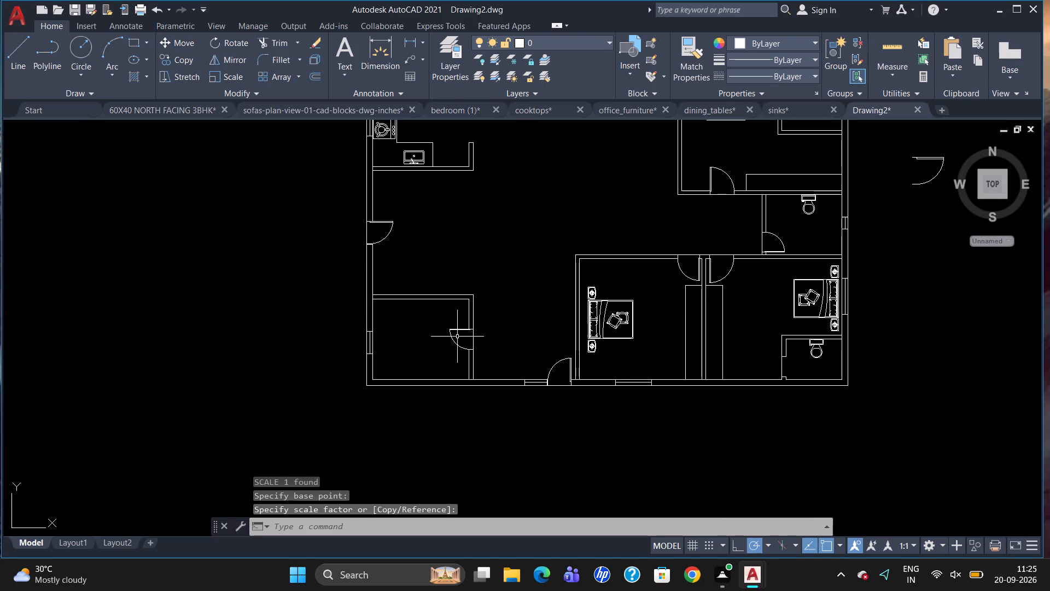
pyautogui.scroll(-1, 457, 338)
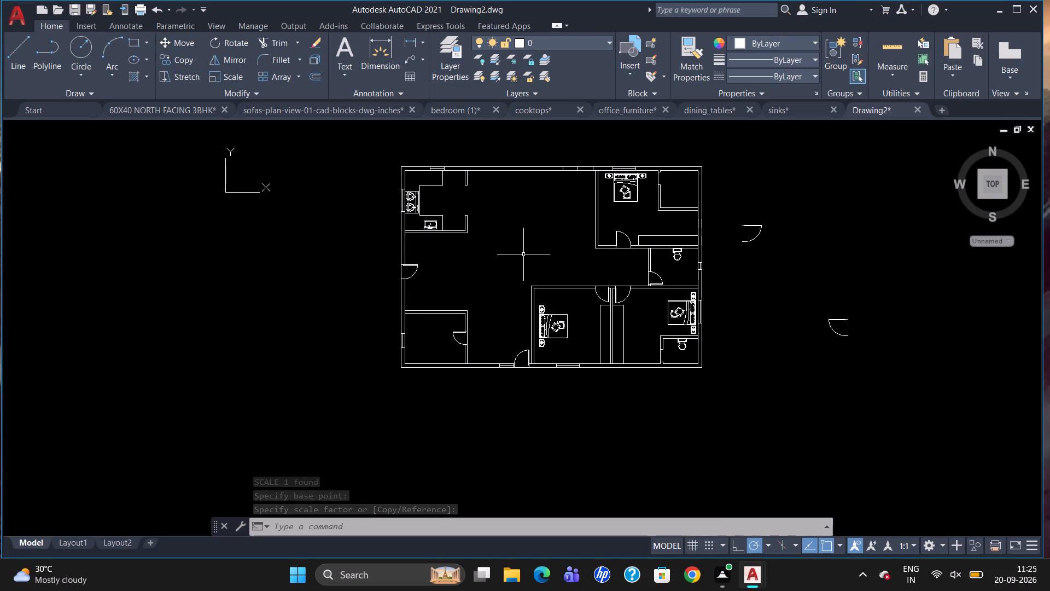
pyautogui.scroll(1, 527, 260)
pyautogui.scroll(-1, 577, 291)
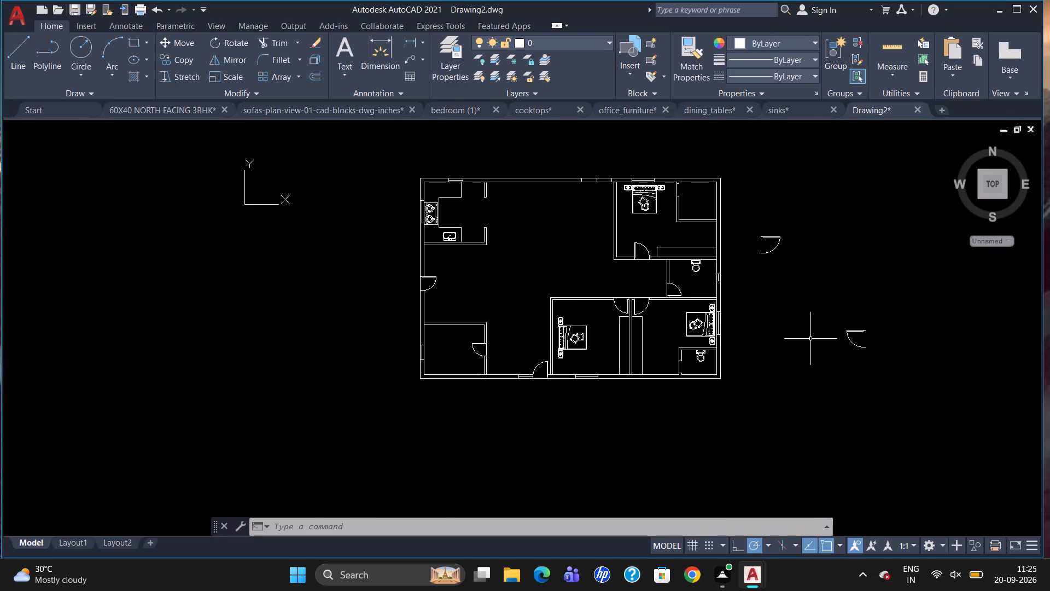
pyautogui.click(851, 330)
pyautogui.write('RO')
pyautogui.press('Return')
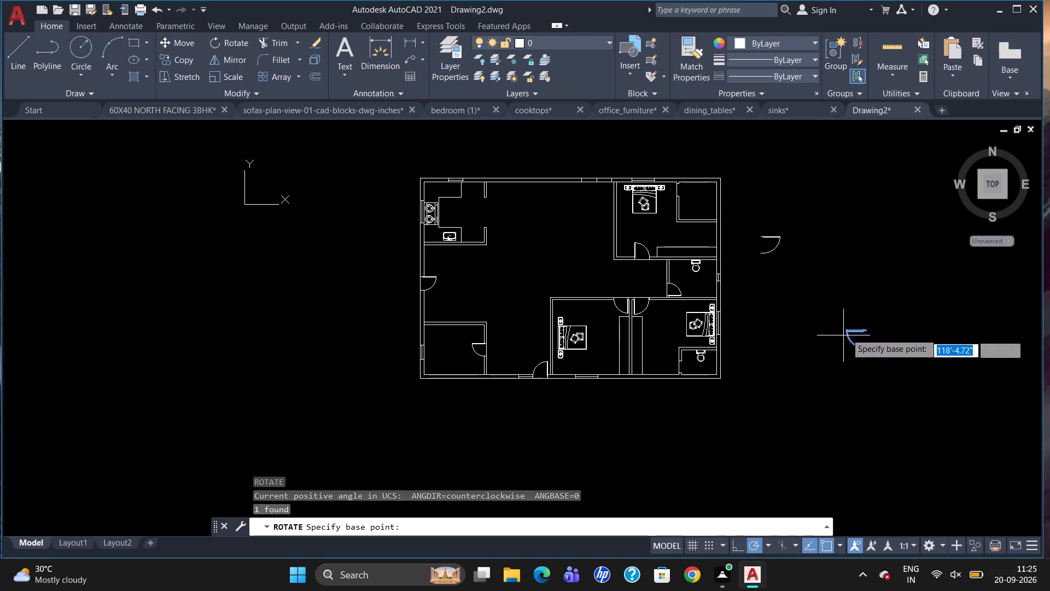
pyautogui.click(867, 331)
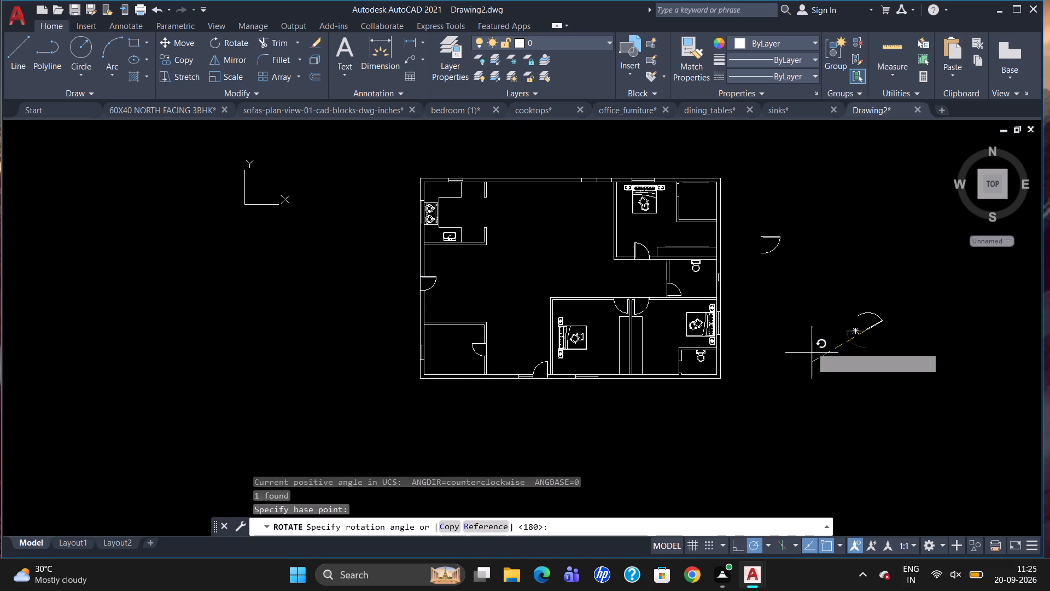
pyautogui.click(812, 332)
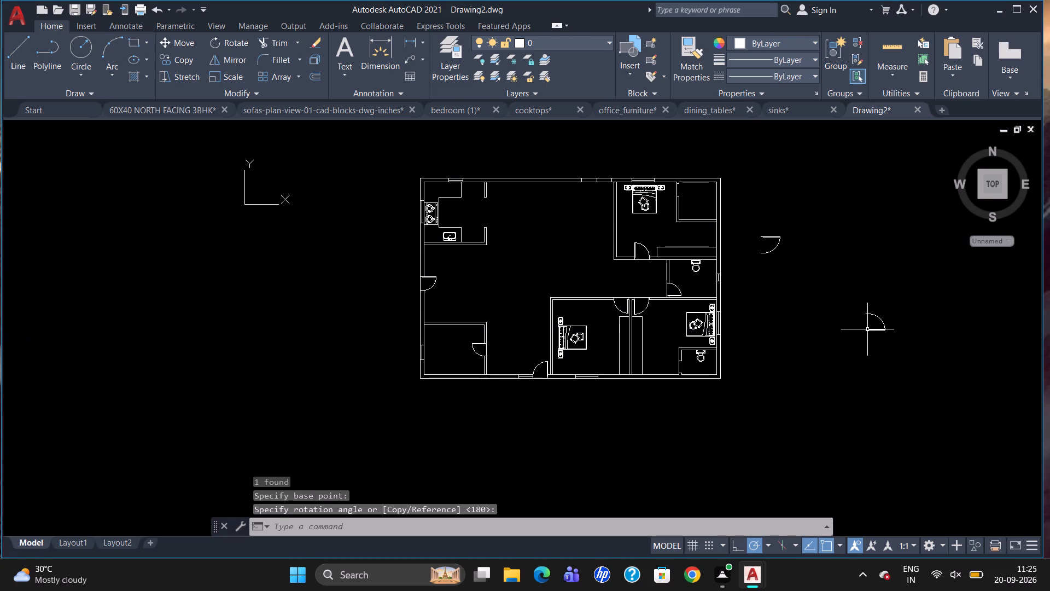
# Copy the rotated lower spare door by its frame corner to the south jamb of the southeast bathroom's west wall opening.
pyautogui.moveTo(870, 332); pyautogui.dragTo(872, 339)
pyautogui.write('CO')
pyautogui.press('Return')
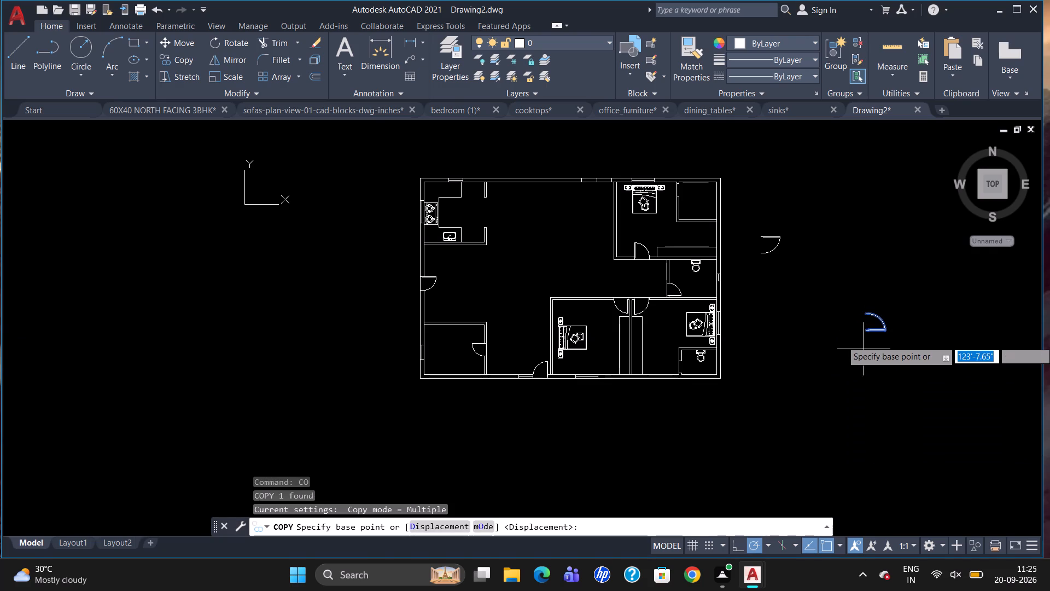
pyautogui.click(868, 332)
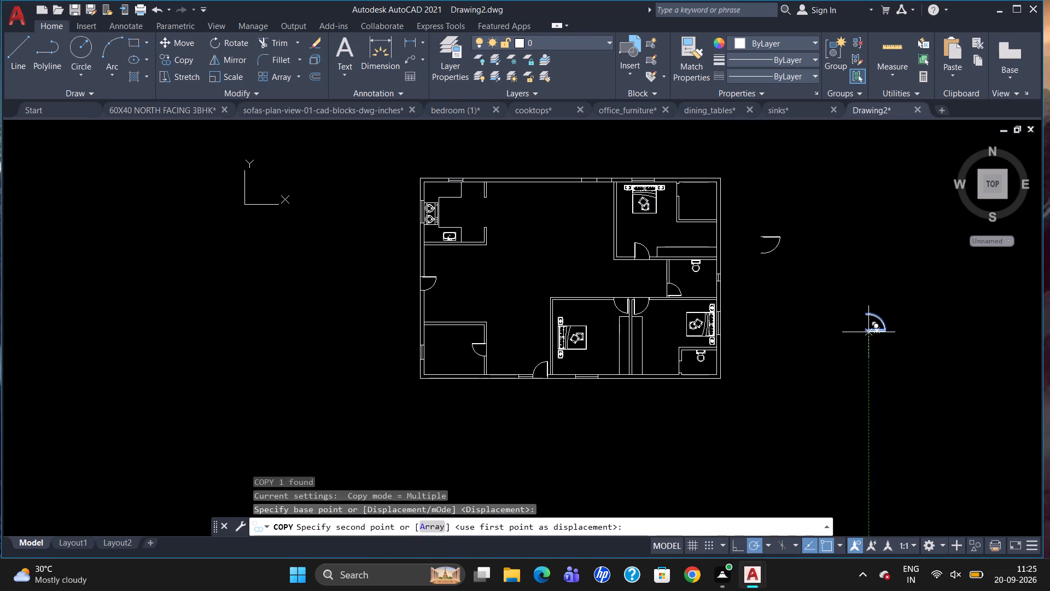
pyautogui.scroll(6, 683, 357)
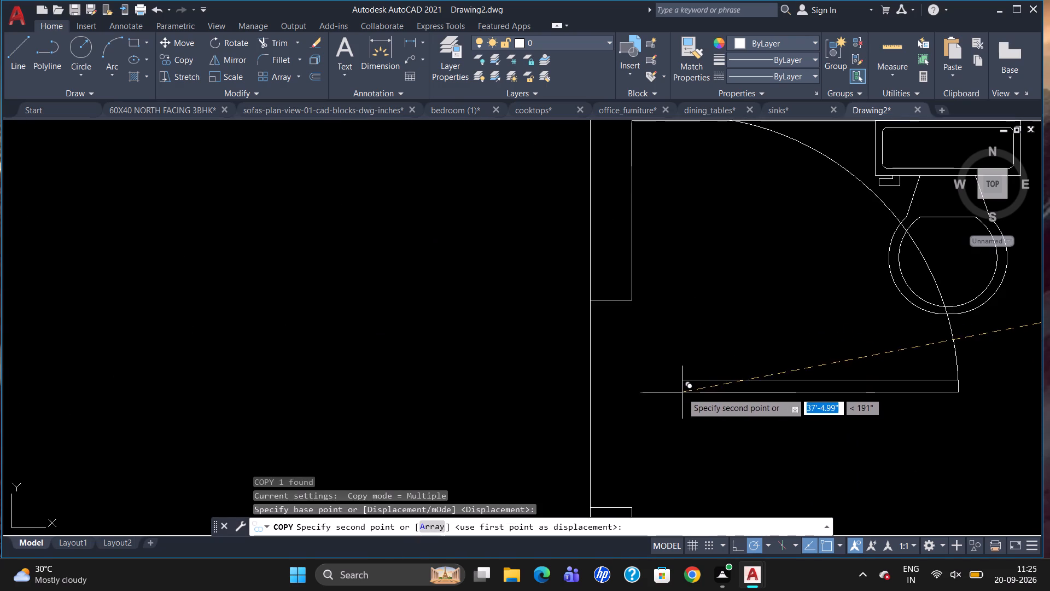
pyautogui.scroll(-1, 644, 430)
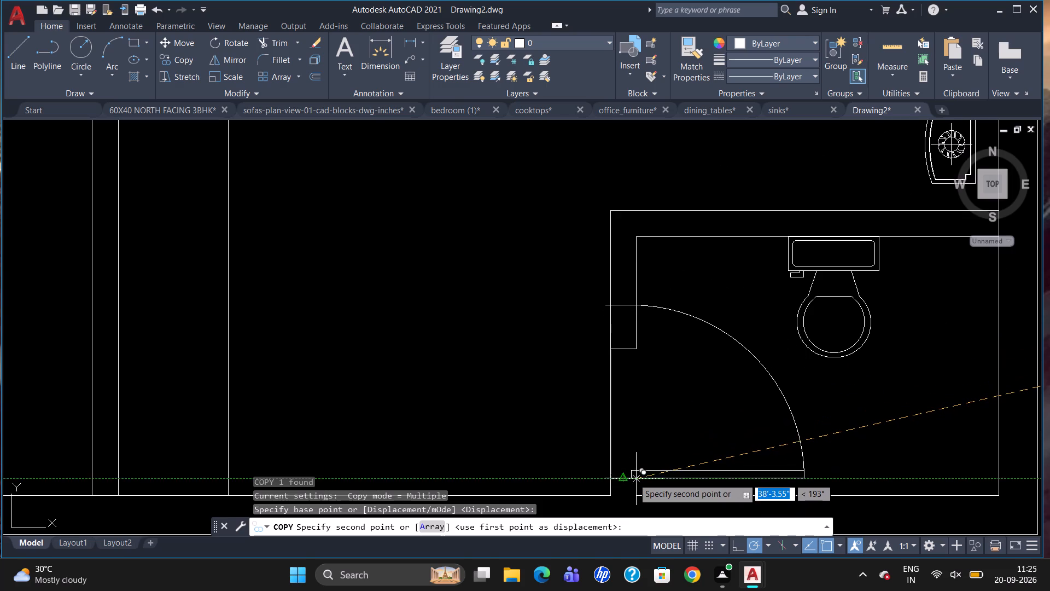
pyautogui.click(635, 475)
pyautogui.press('Escape')
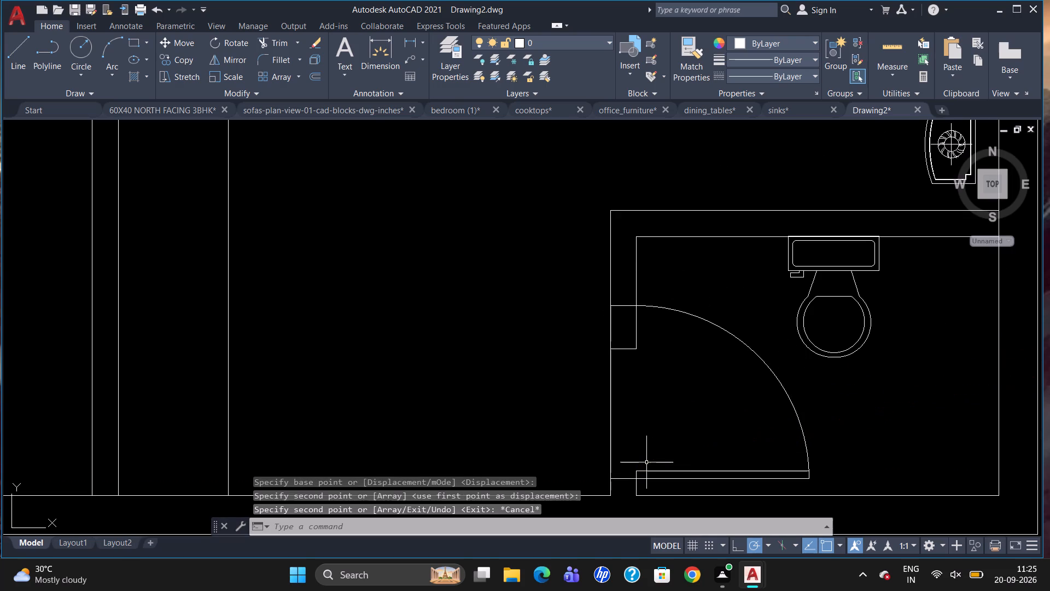
# Scale down the southeast bathroom's door from its frame corner at the south jamb so it spans the opening.
pyautogui.click(661, 473)
pyautogui.write('SC')
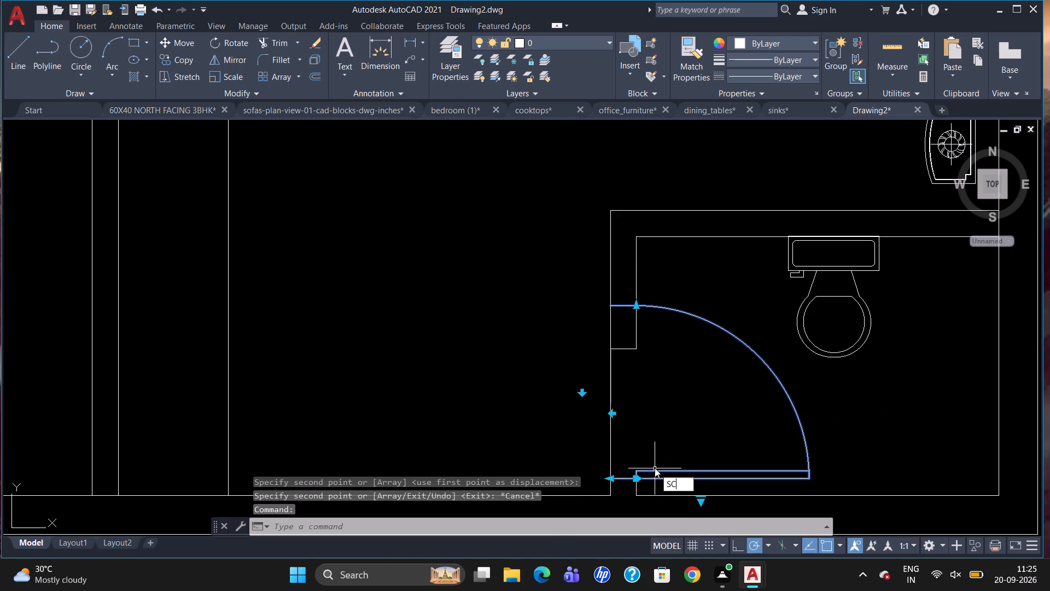
pyautogui.press('Return')
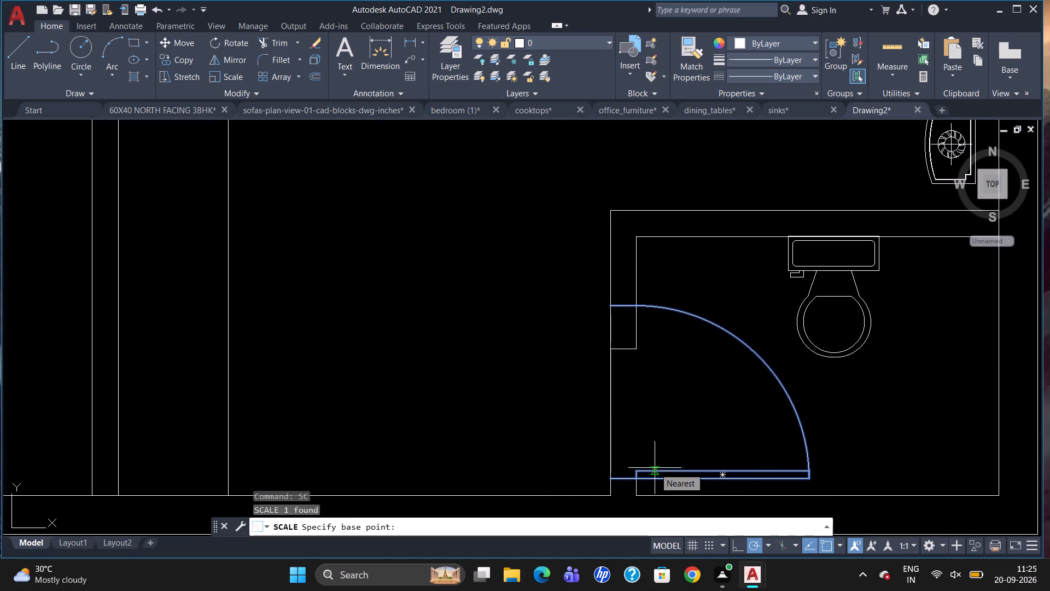
pyautogui.click(616, 483)
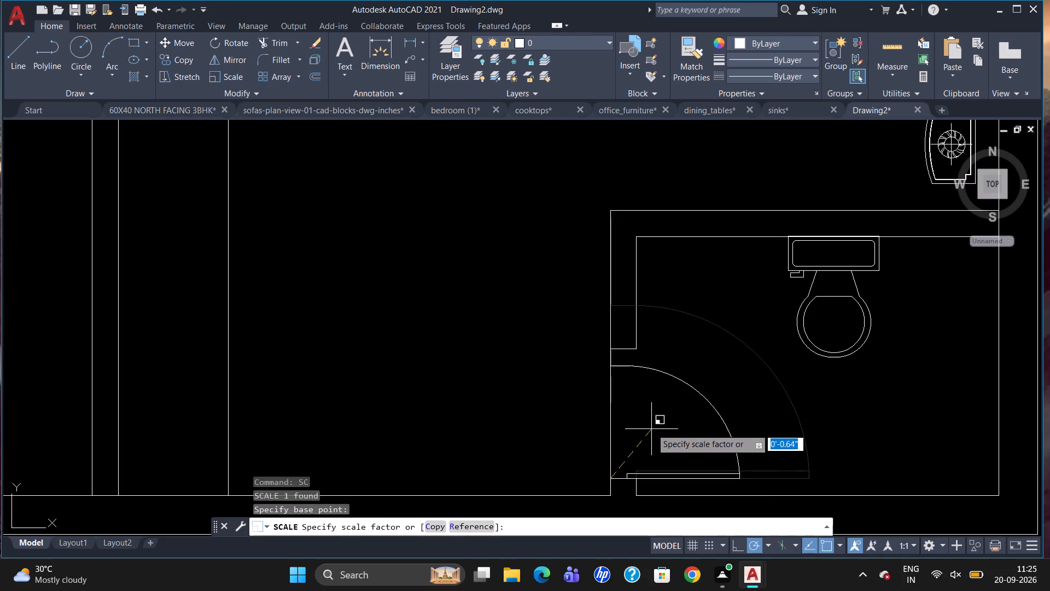
pyautogui.click(656, 420)
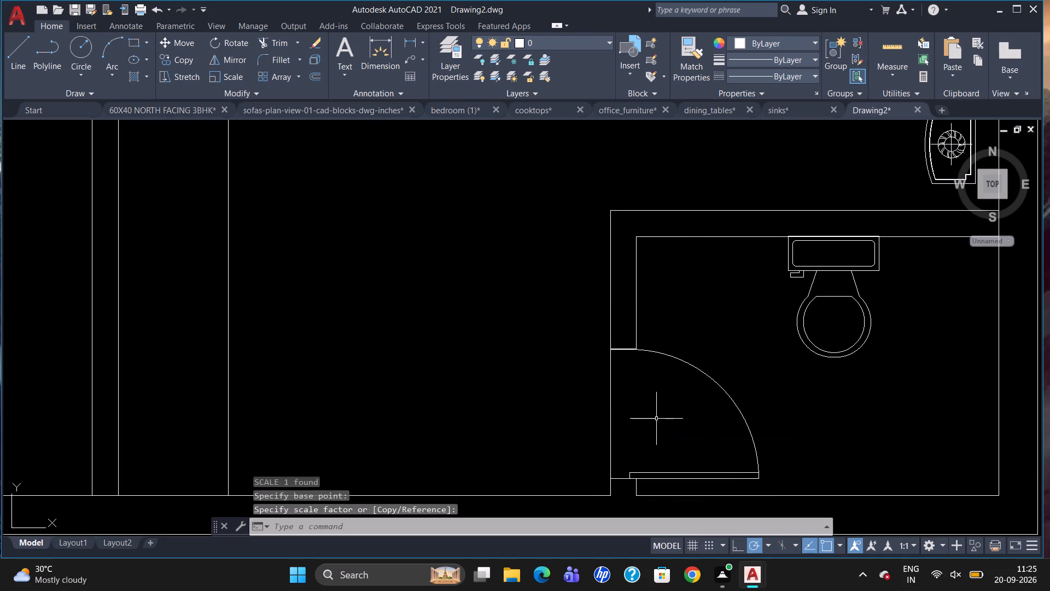
# Rotate the upper spare door outside the plan 270 degrees about its leaf's east end so the leaf hangs vertically.
pyautogui.scroll(-2, 667, 408)
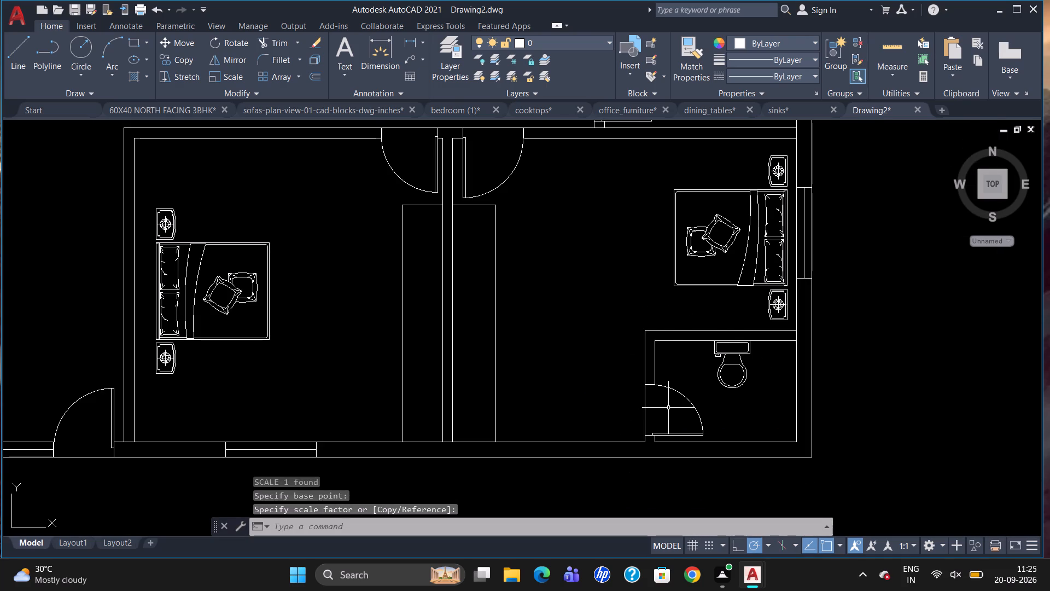
pyautogui.scroll(-3, 677, 413)
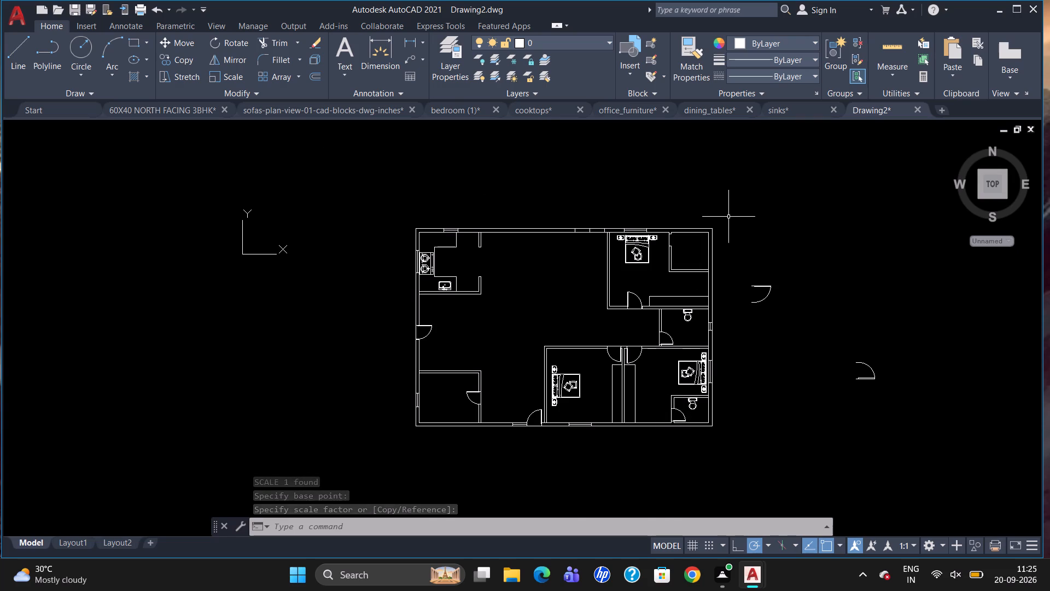
pyautogui.scroll(1, 731, 217)
pyautogui.click(785, 329)
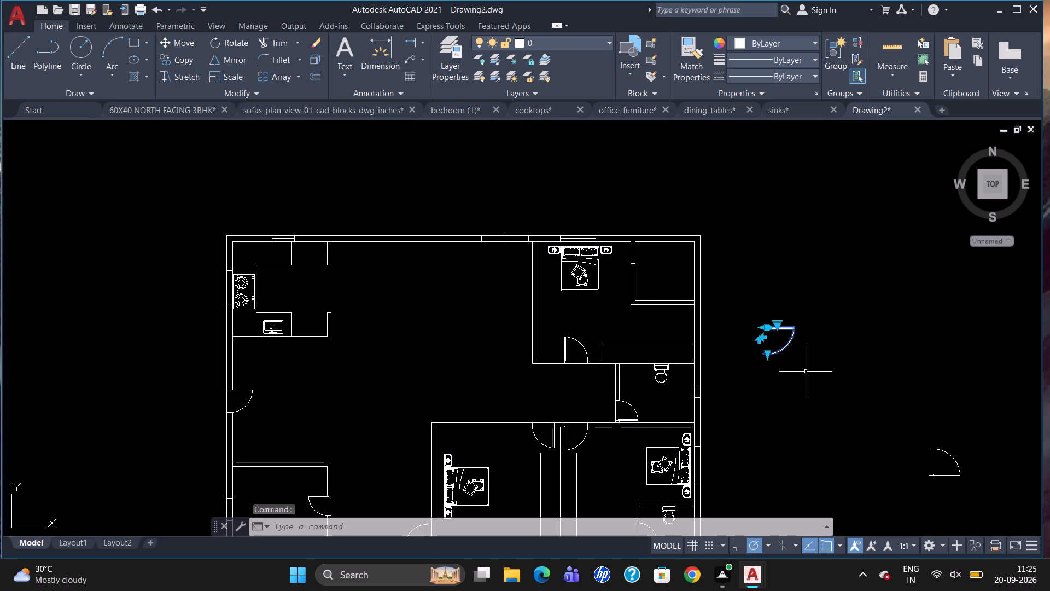
pyautogui.write('RO')
pyautogui.press('Return')
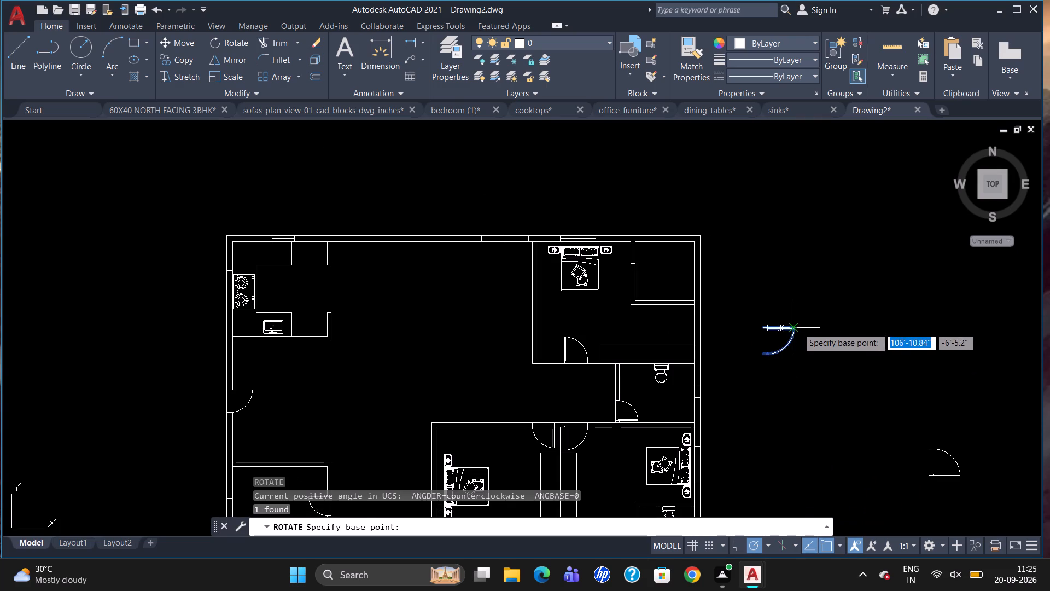
pyautogui.moveTo(800, 328); pyautogui.dragTo(805, 346)
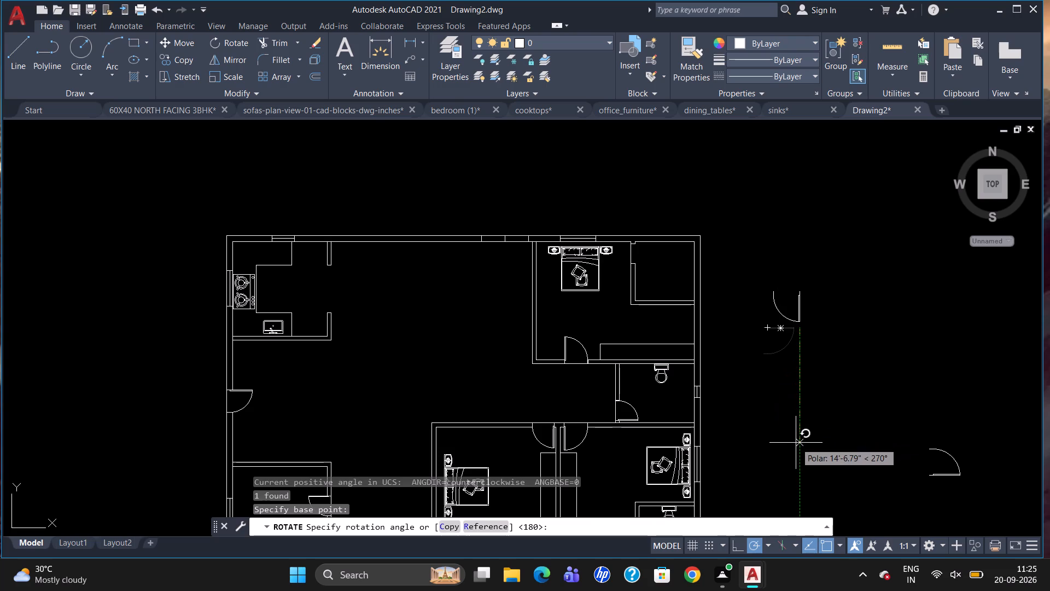
pyautogui.click(796, 443)
# Move the rotated upper spare door into the north wall opening beside the northeast bedroom, aligning its frame with the outer east jamb.
pyautogui.click(796, 321)
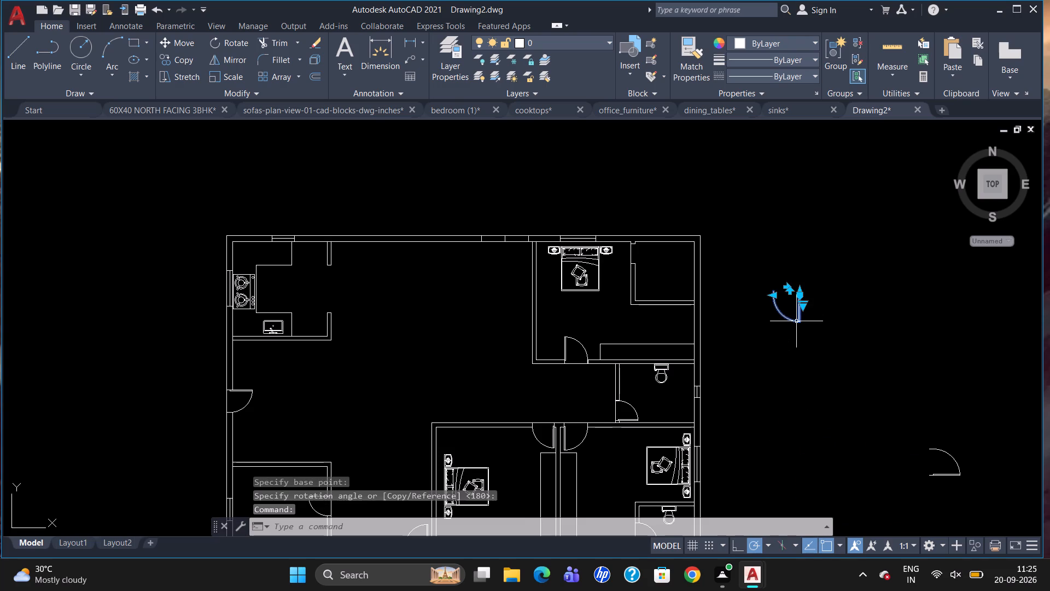
pyautogui.press('m')
pyautogui.press('Return')
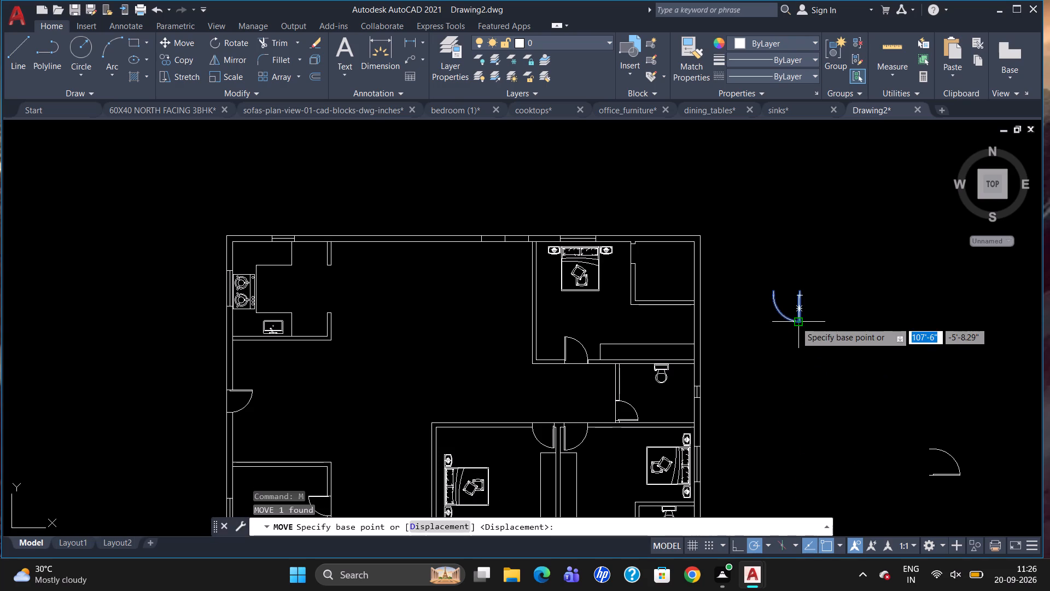
pyautogui.click(798, 287)
pyautogui.scroll(2, 521, 243)
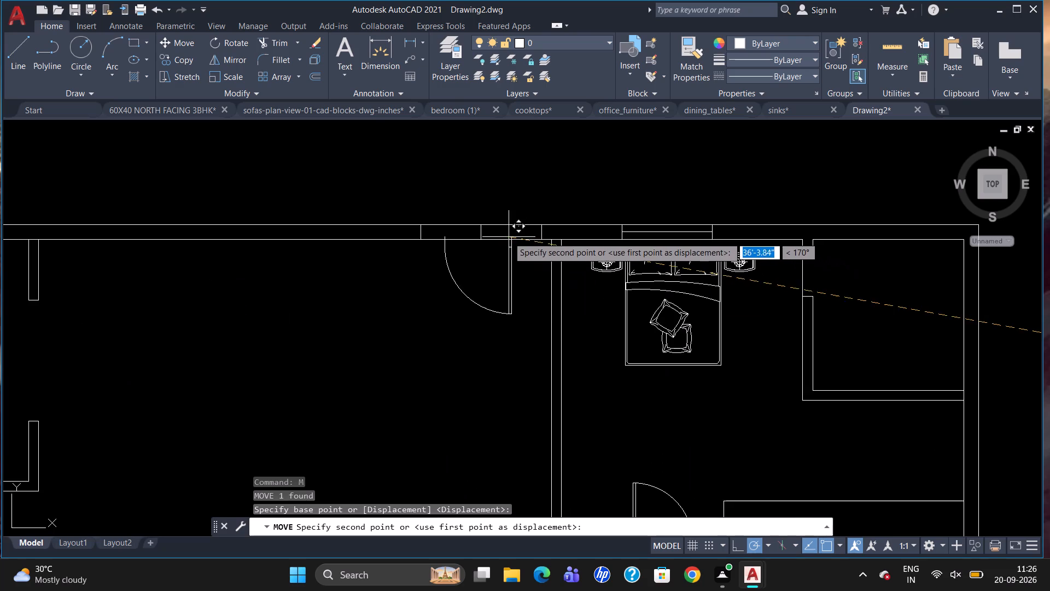
pyautogui.scroll(2, 527, 201)
pyautogui.scroll(1, 560, 275)
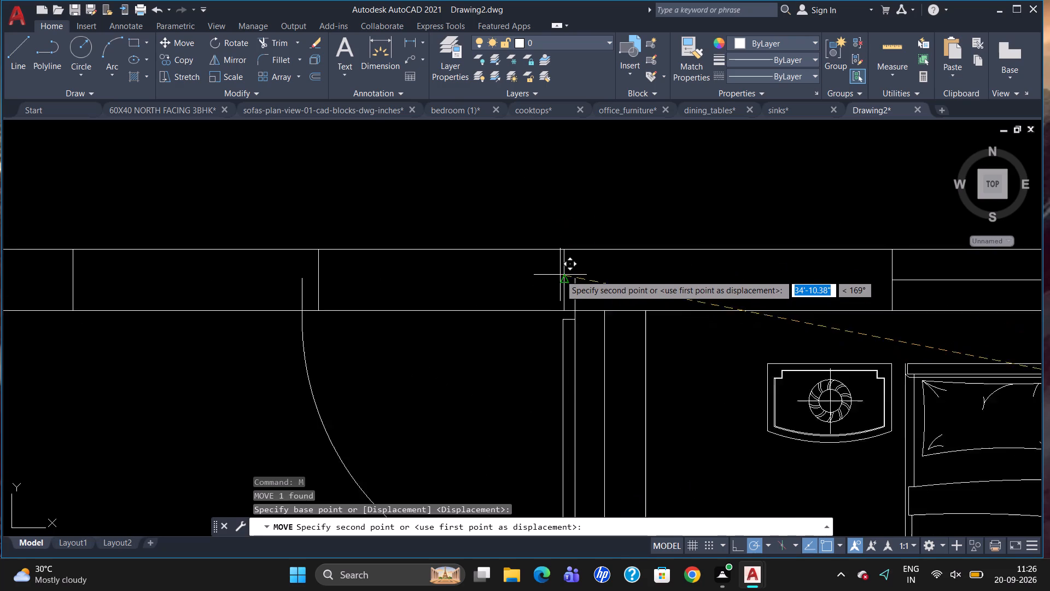
pyautogui.scroll(1, 560, 275)
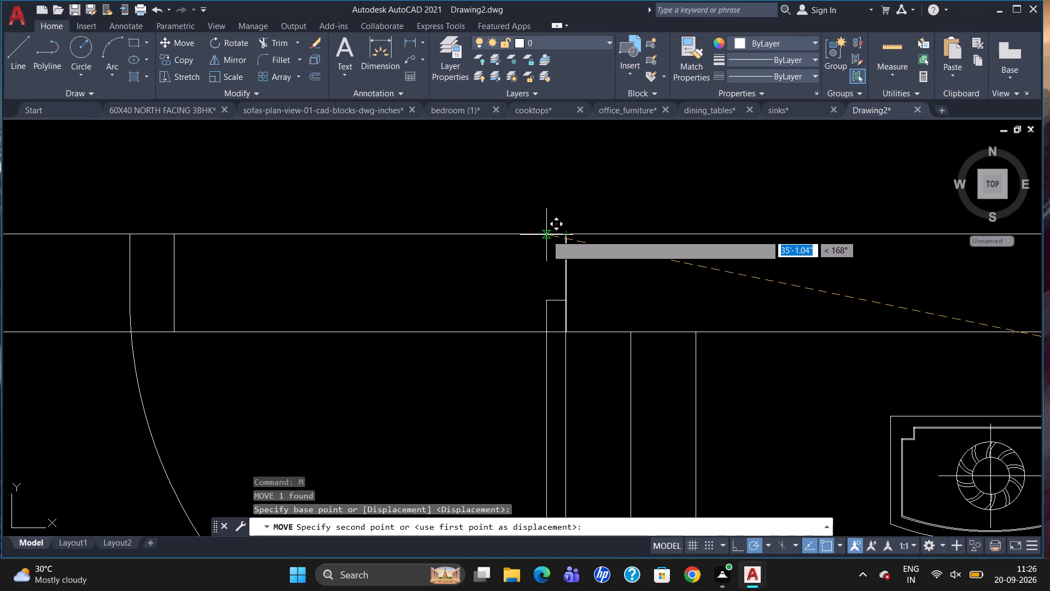
pyautogui.scroll(3, 546, 233)
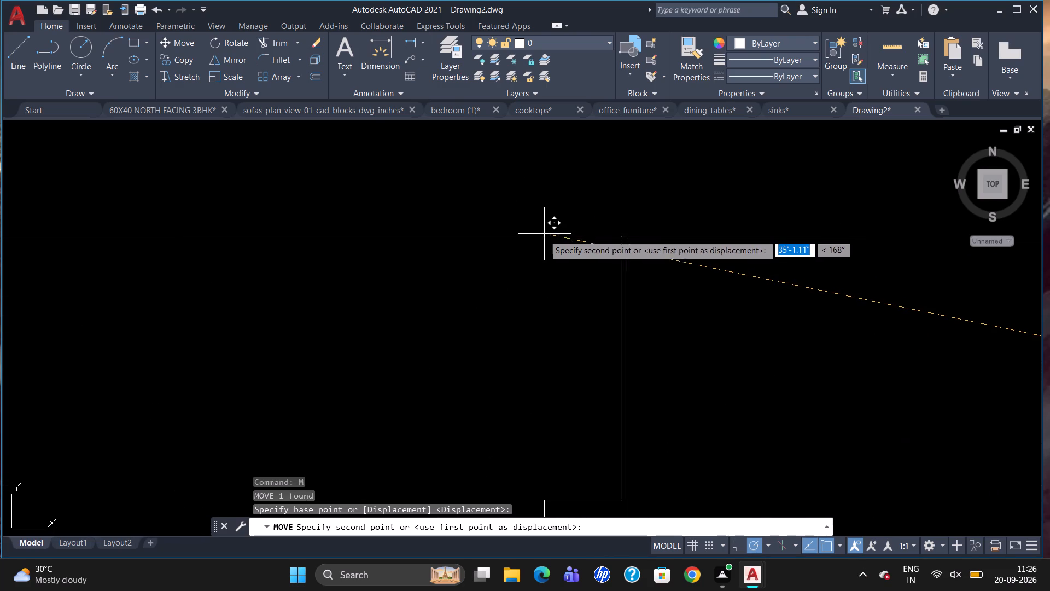
pyautogui.click(548, 237)
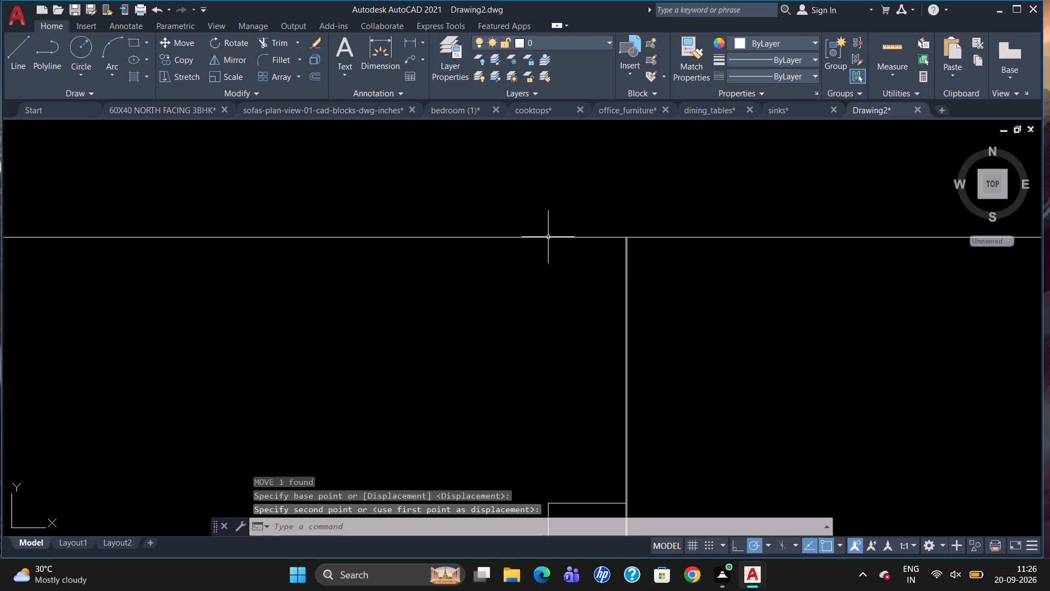
# Scale the north wall door by about 0.89 from its frame corner at the outer east jamb to fit the opening.
pyautogui.scroll(-5, 587, 228)
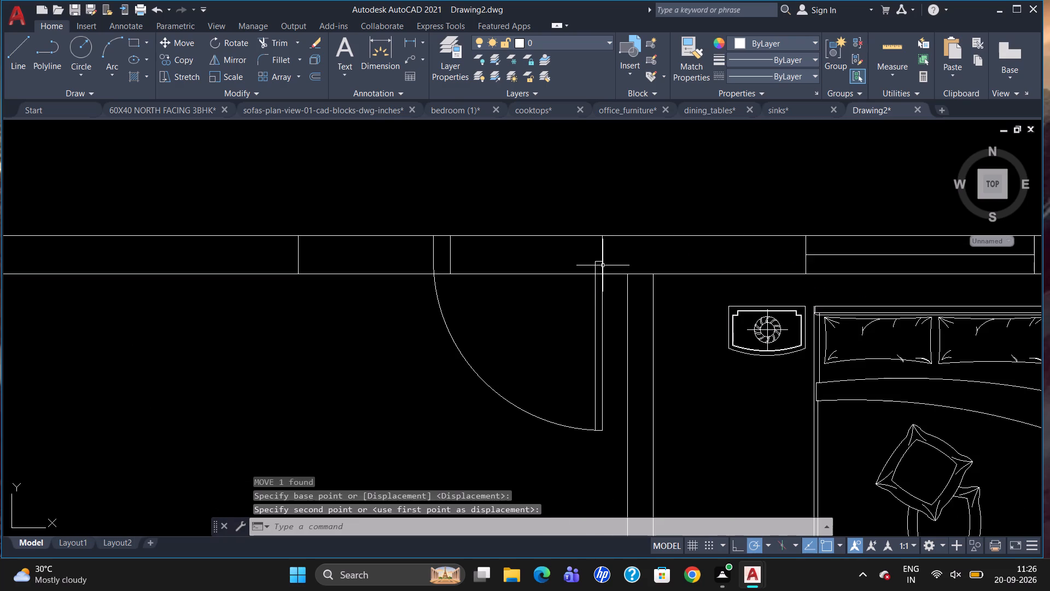
pyautogui.click(594, 290)
pyautogui.write('SC')
pyautogui.press('Return')
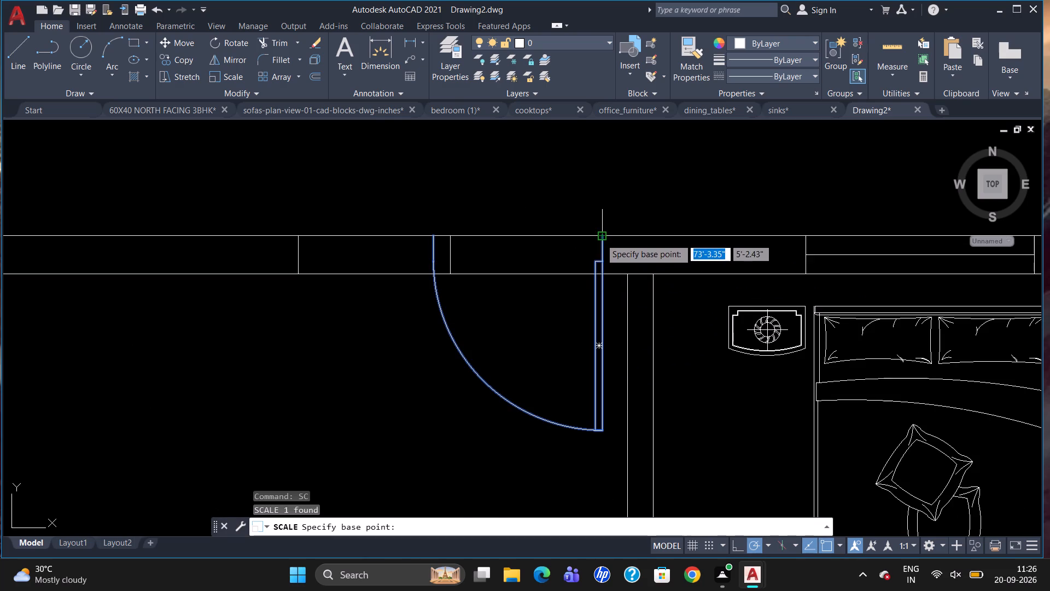
pyautogui.moveTo(600, 237); pyautogui.dragTo(605, 245)
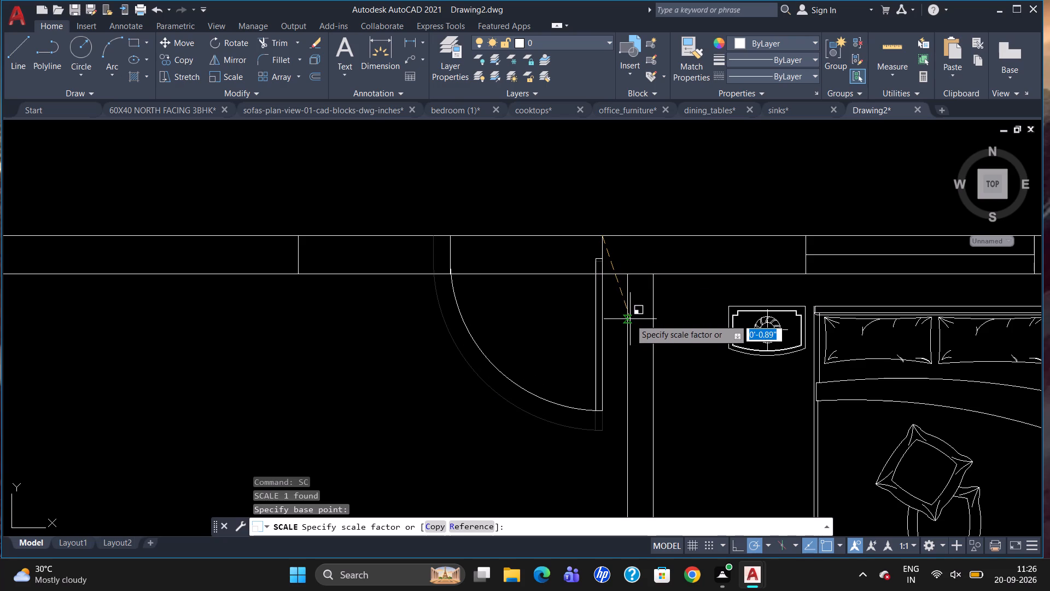
pyautogui.click(630, 319)
# Rotate the remaining spare door outside the plan 270 degrees about its leaf's west end so the leaf hangs vertically.
pyautogui.scroll(-3, 542, 299)
pyautogui.scroll(-1, 539, 255)
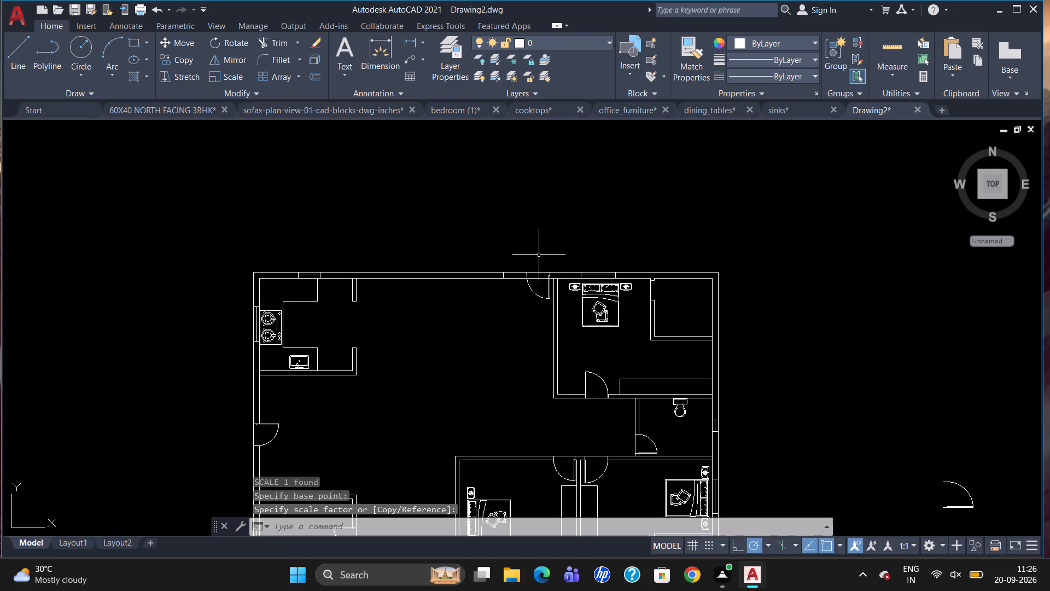
pyautogui.scroll(-1, 691, 238)
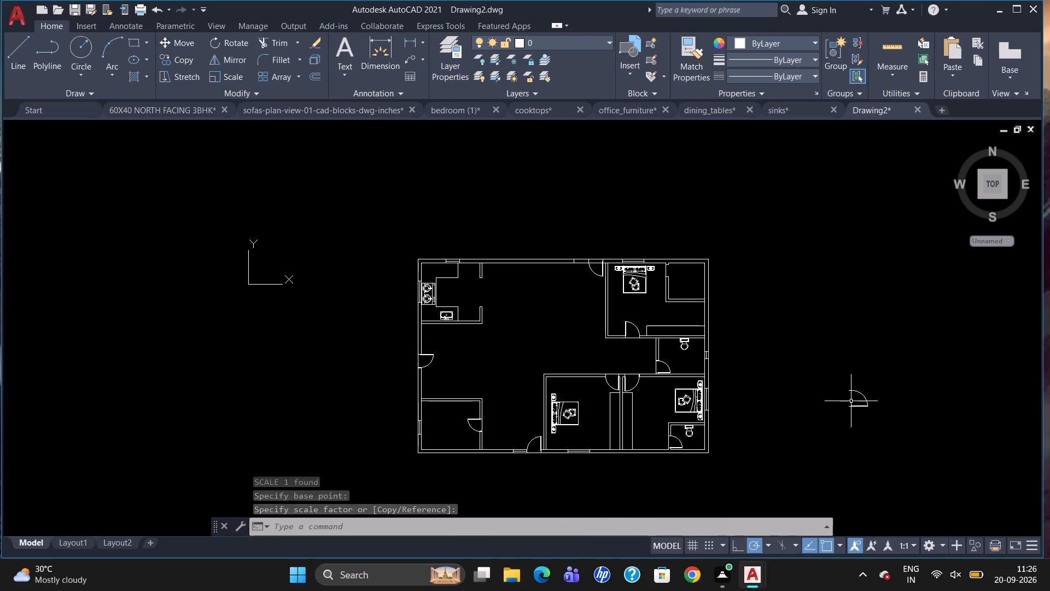
pyautogui.click(855, 406)
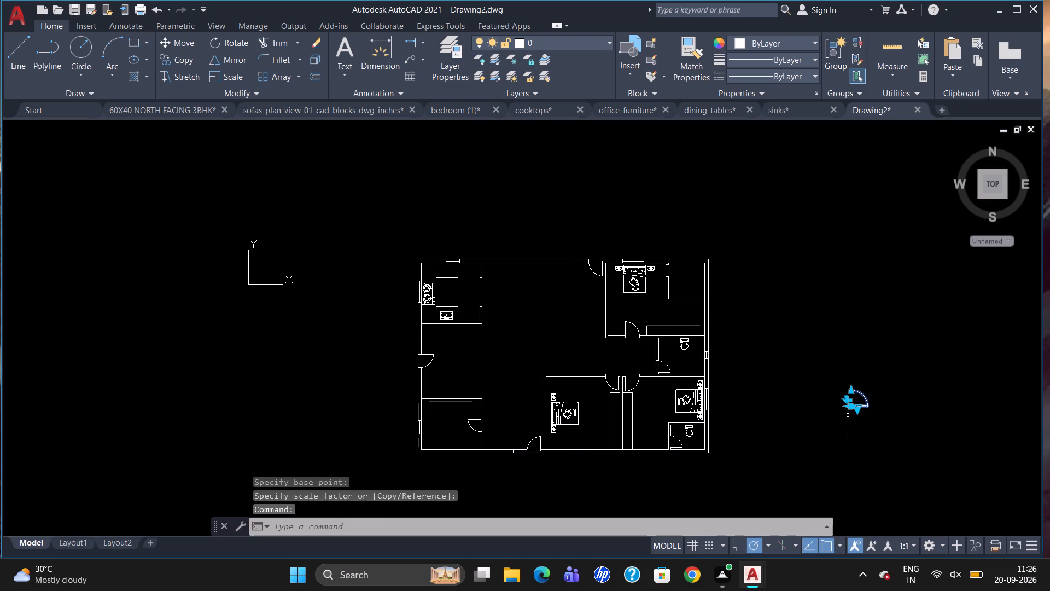
pyautogui.write('RO')
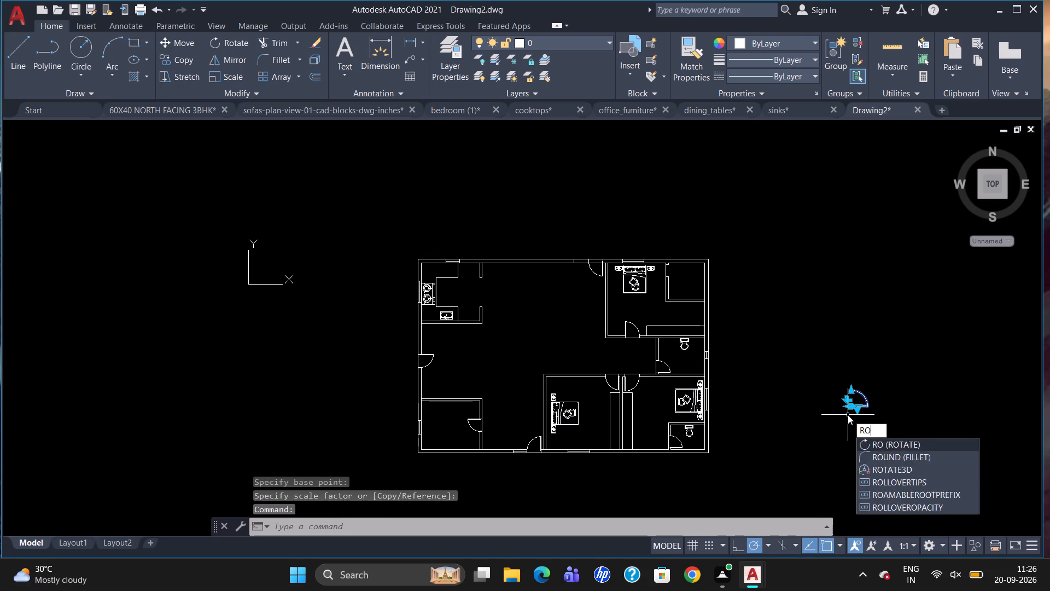
pyautogui.press('Return')
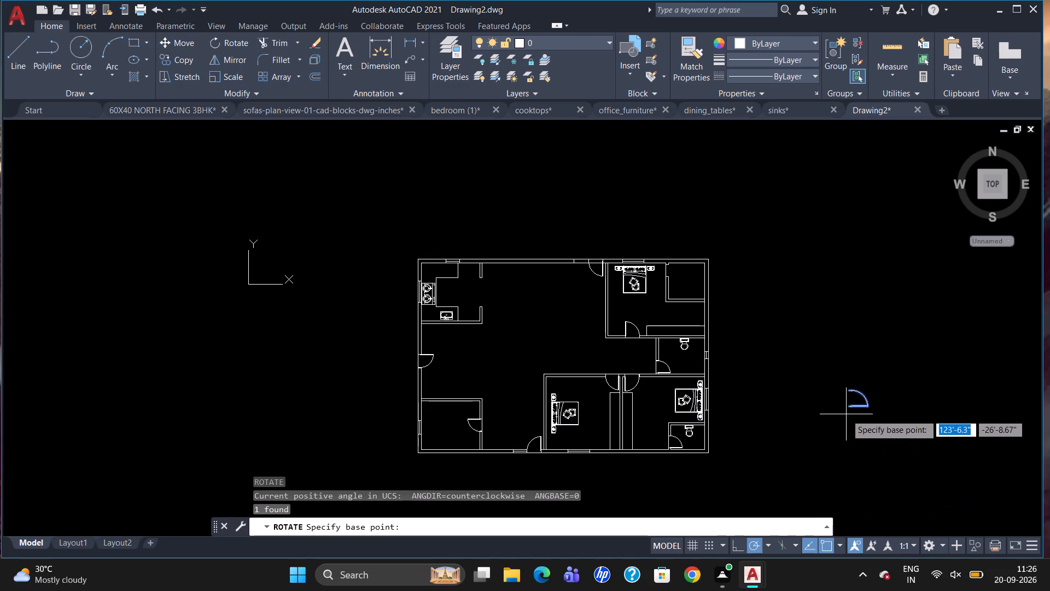
pyautogui.click(851, 407)
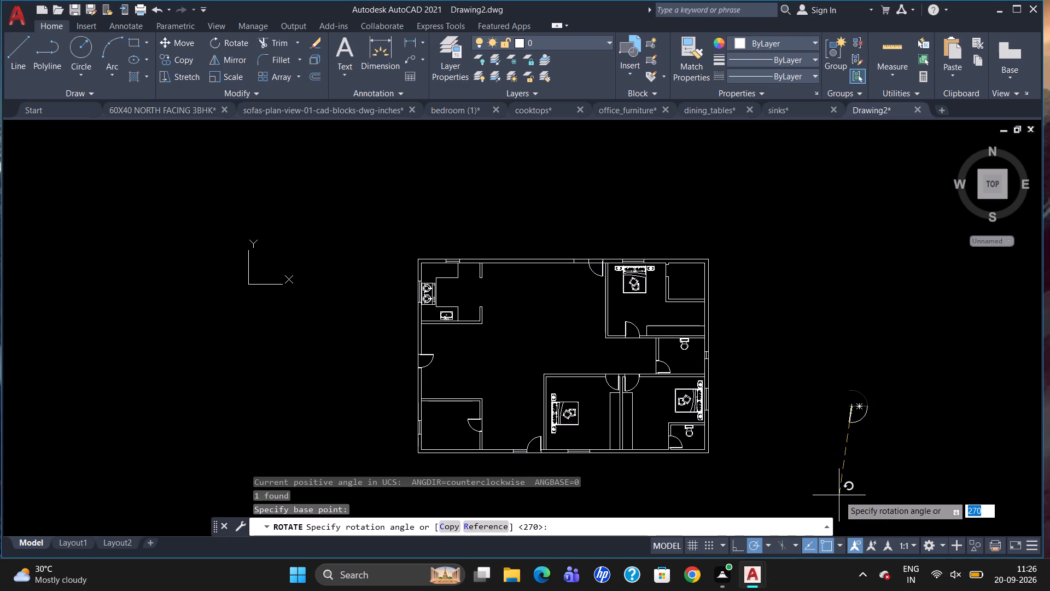
pyautogui.click(848, 508)
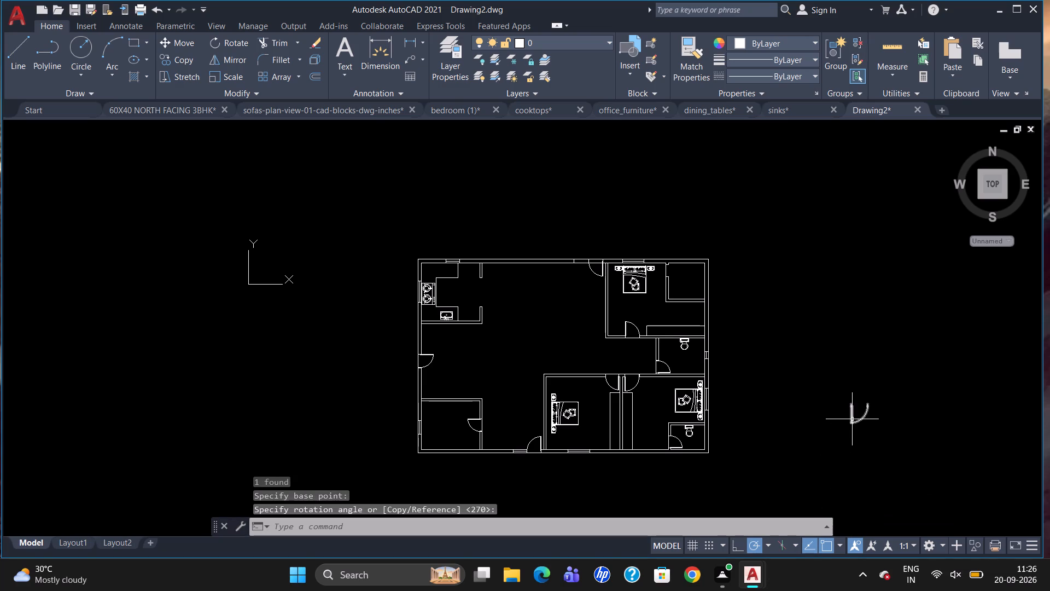
# Move the rotated spare door into the north wall opening, aligning its frame corner with the outer west jamb.
pyautogui.click(852, 419)
pyautogui.press('m')
pyautogui.press('Return')
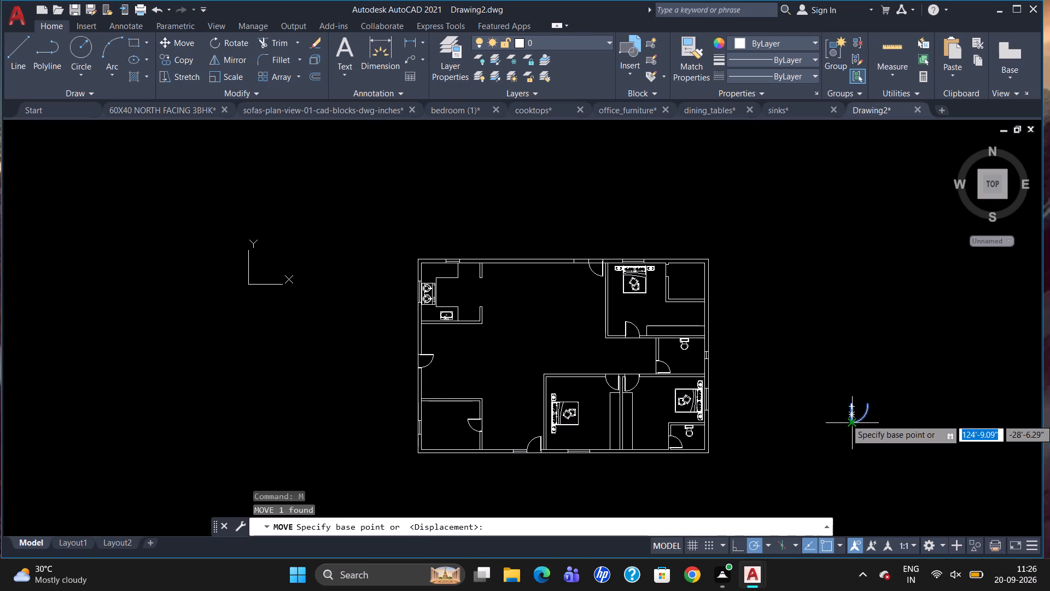
pyautogui.scroll(3, 852, 401)
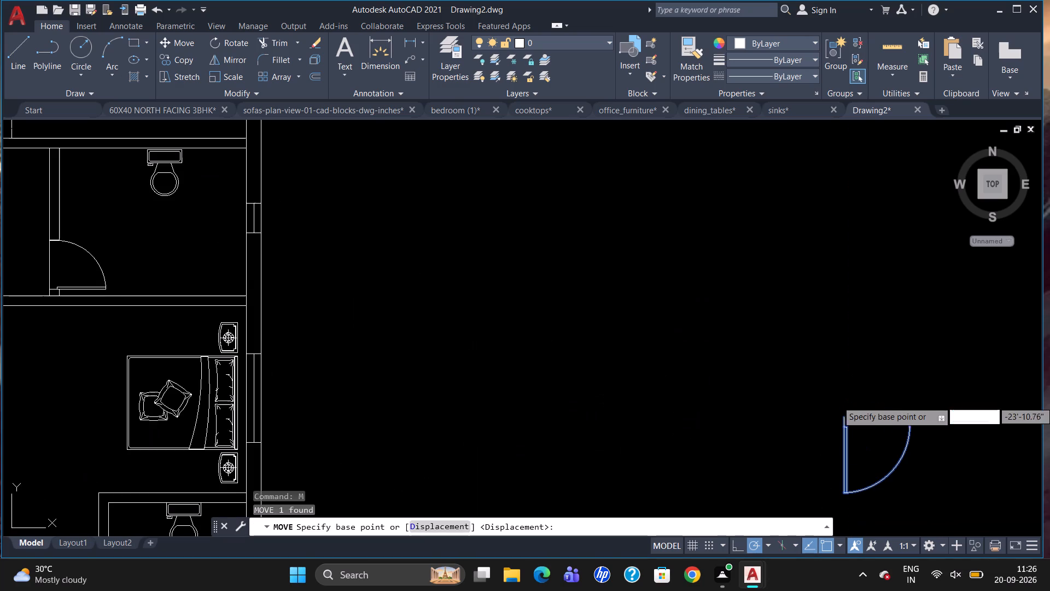
pyautogui.moveTo(841, 414); pyautogui.dragTo(835, 415)
pyautogui.scroll(-2, 771, 392)
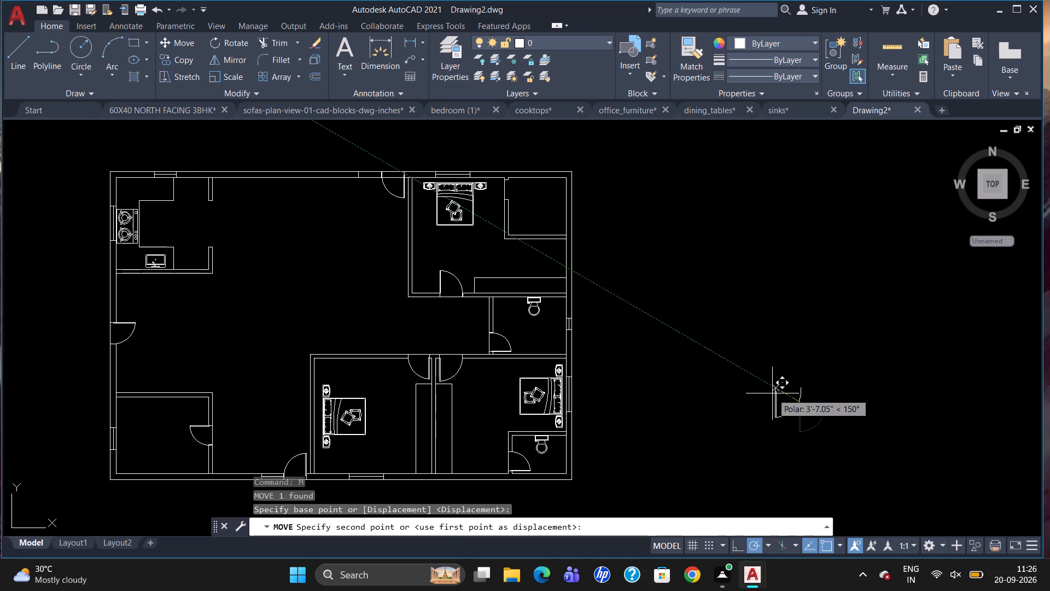
pyautogui.scroll(3, 377, 144)
pyautogui.scroll(2, 333, 210)
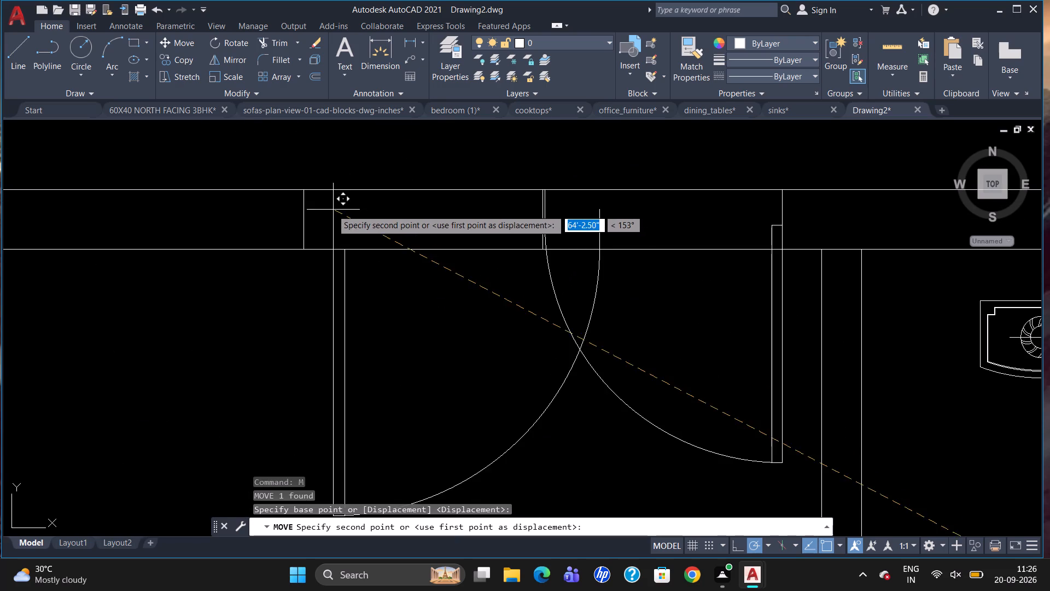
pyautogui.click(302, 189)
pyautogui.press('Escape')
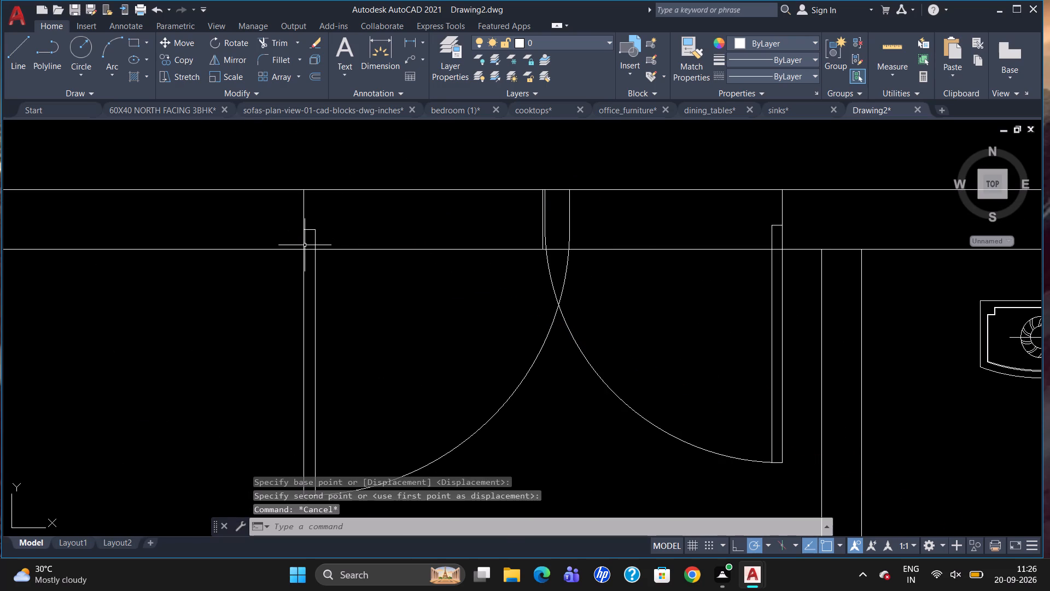
# Scale the west door of the north wall pair by about 0.89 from its frame corner at the outer west jamb.
pyautogui.click(305, 245)
pyautogui.write('SC')
pyautogui.press('Return')
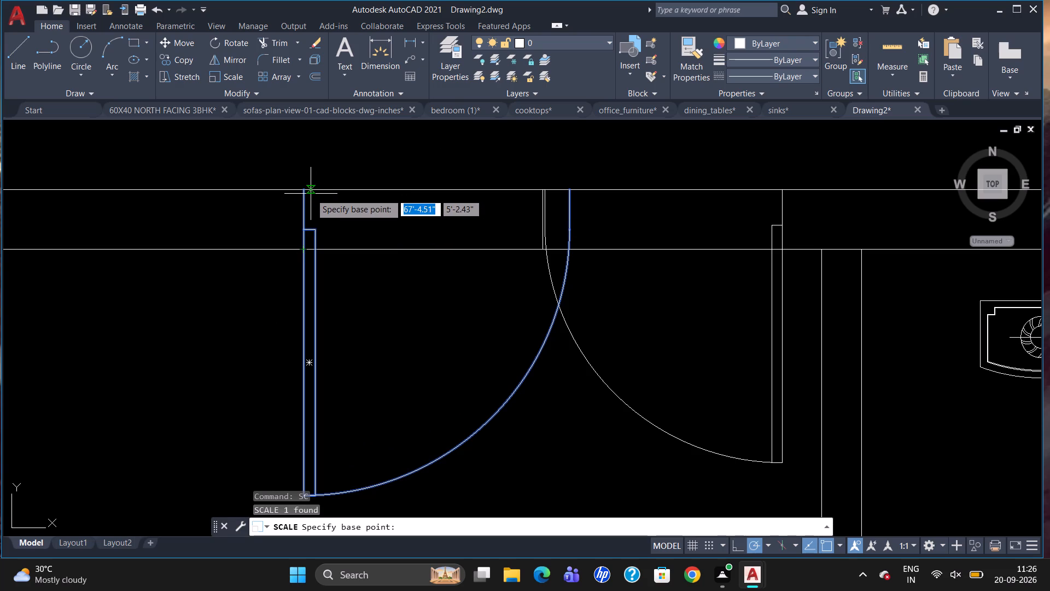
pyautogui.moveTo(308, 192); pyautogui.dragTo(311, 198)
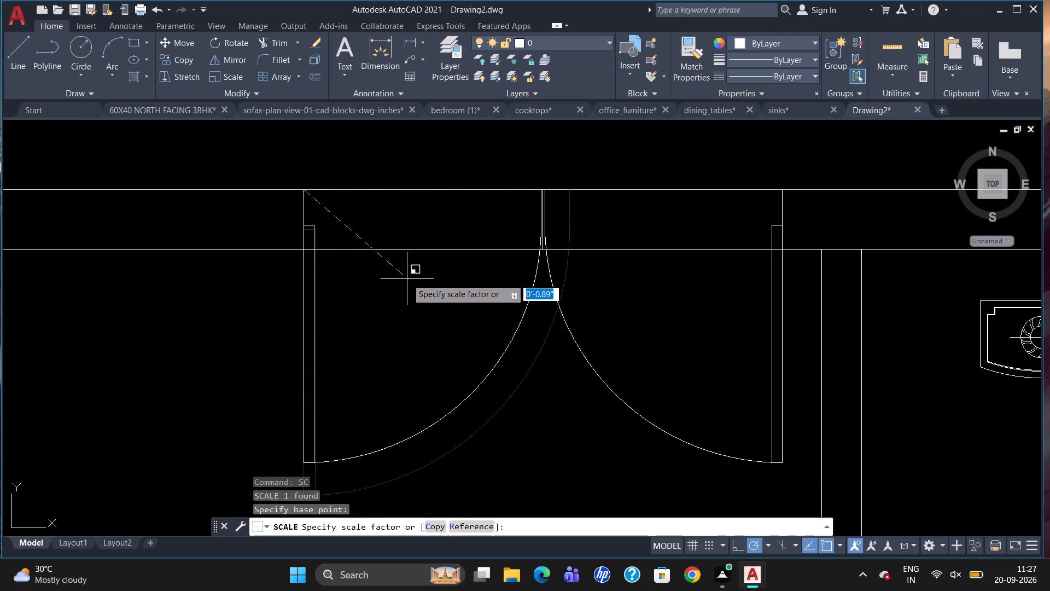
pyautogui.click(407, 280)
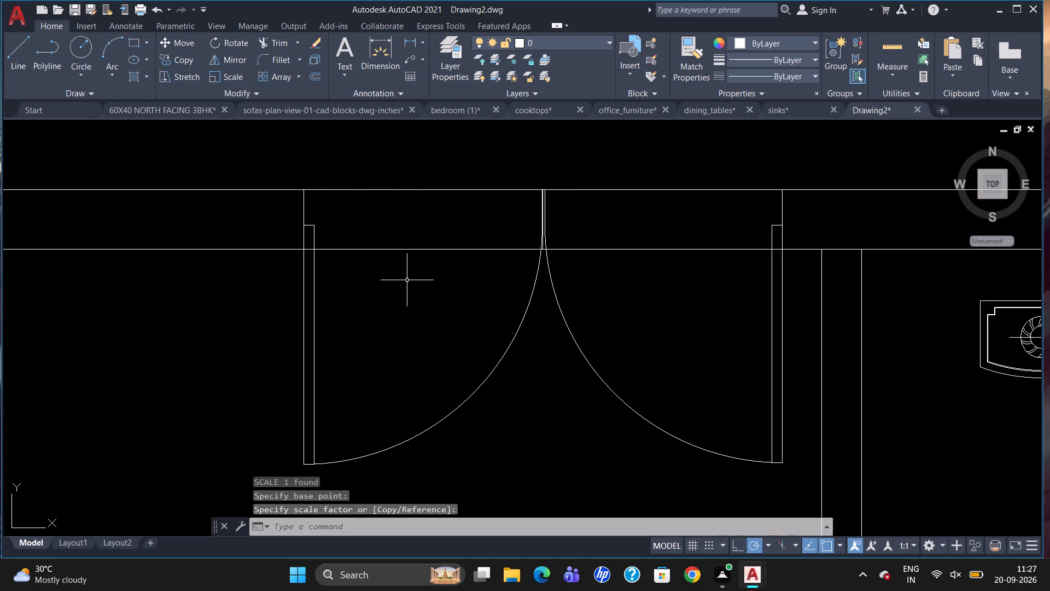
# Erase the short vertical wall line between the two doors in the north wall opening.
pyautogui.scroll(4, 481, 231)
pyautogui.scroll(-2, 498, 199)
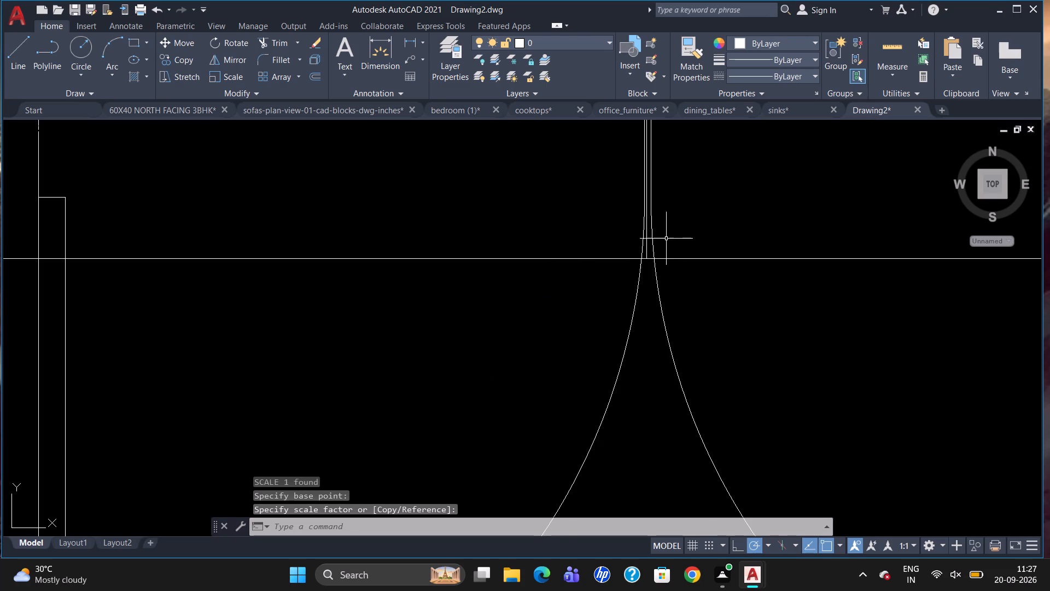
pyautogui.scroll(2, 664, 240)
pyautogui.click(621, 265)
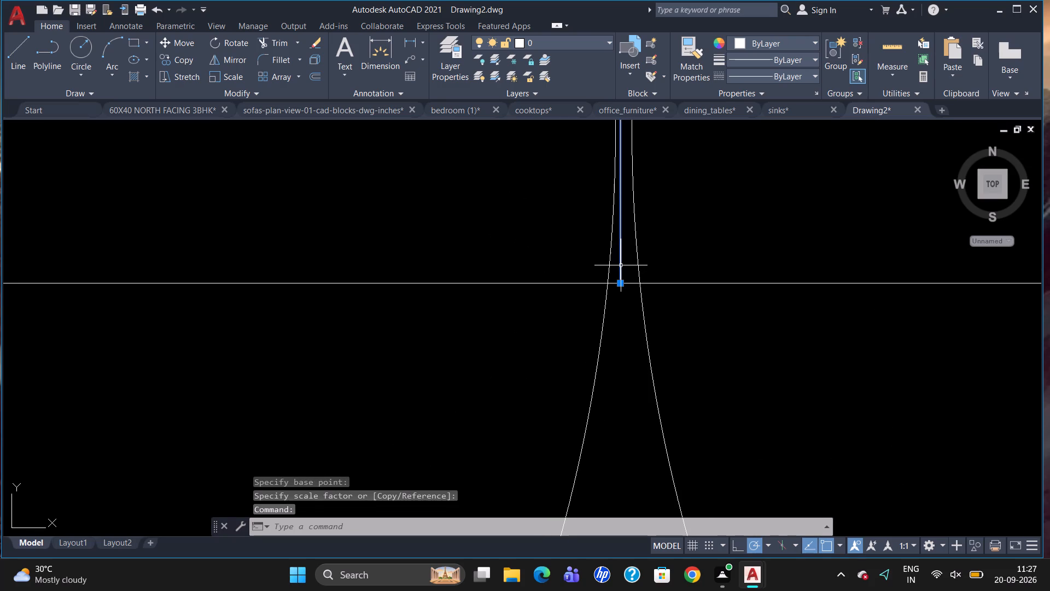
pyautogui.press('Delete')
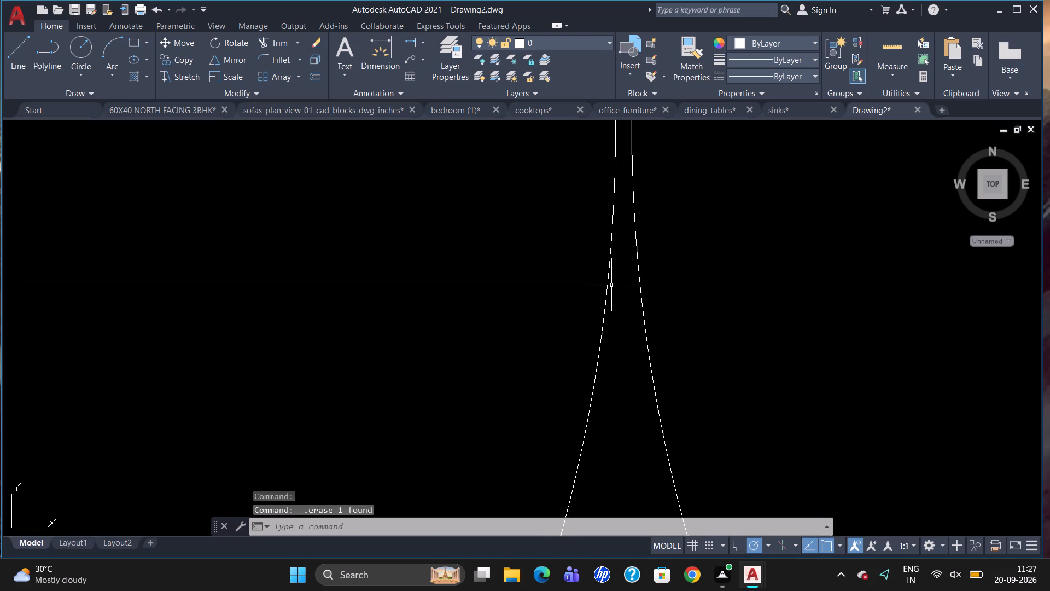
# Trim the north wall's inner line where it crosses the opening inside both door swings.
pyautogui.click(611, 282)
pyautogui.scroll(-4, 610, 282)
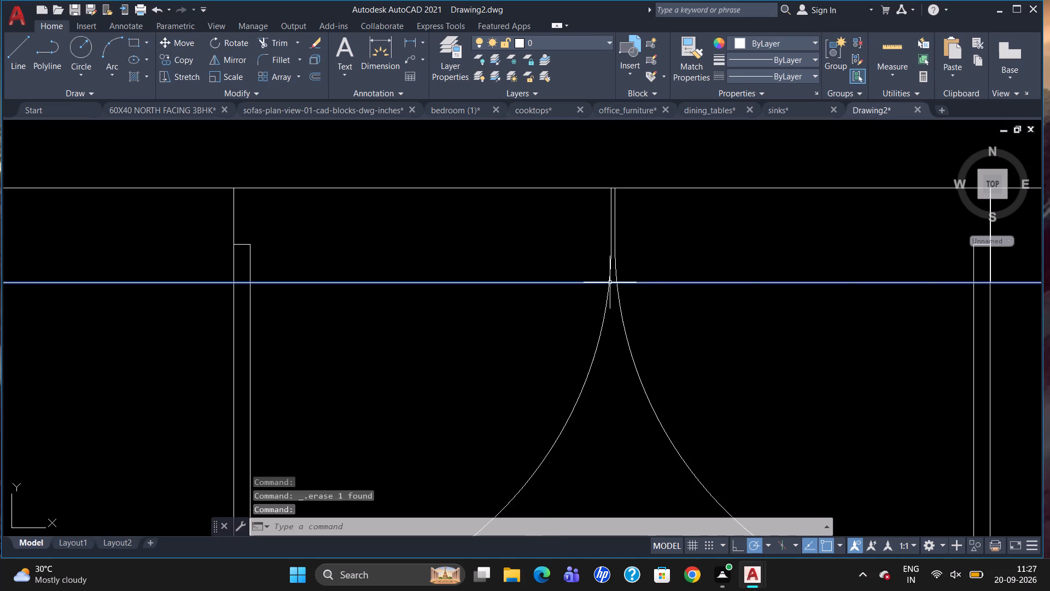
pyautogui.scroll(-1, 610, 281)
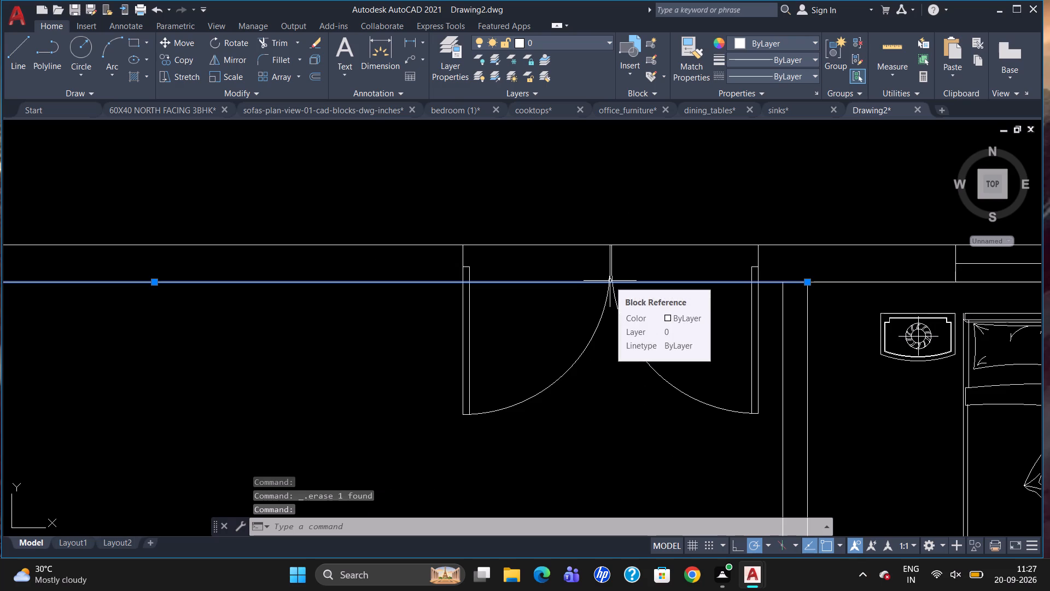
pyautogui.press('Escape')
pyautogui.write('TR')
pyautogui.press('Return')
pyautogui.press('Return')
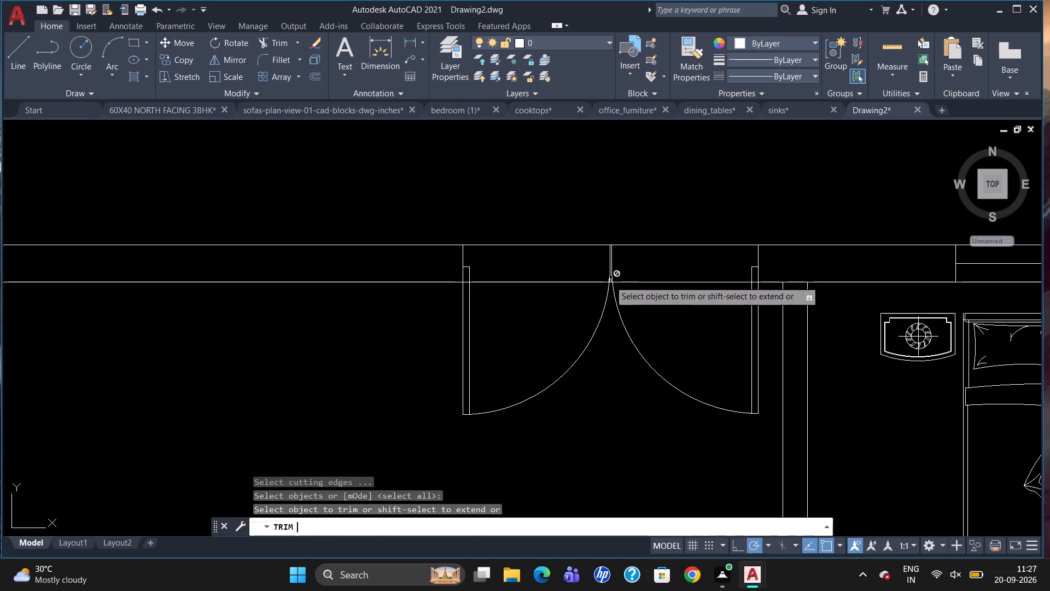
pyautogui.click(691, 274)
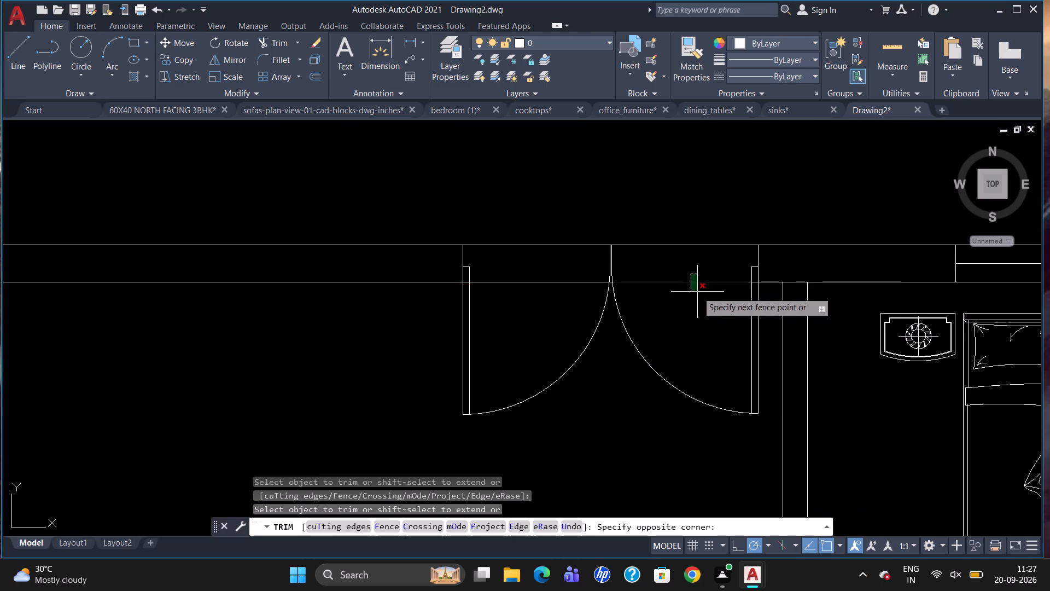
pyautogui.click(697, 292)
pyautogui.click(519, 281)
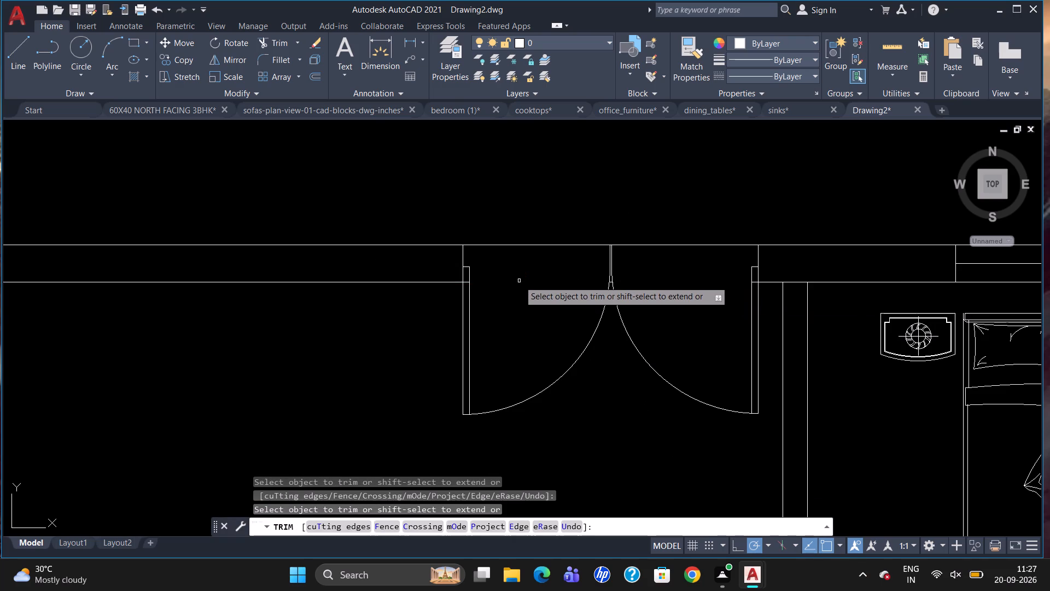
# Erase the leftover inner wall line fragment between the two door swing arcs in the north wall opening.
pyautogui.scroll(3, 609, 296)
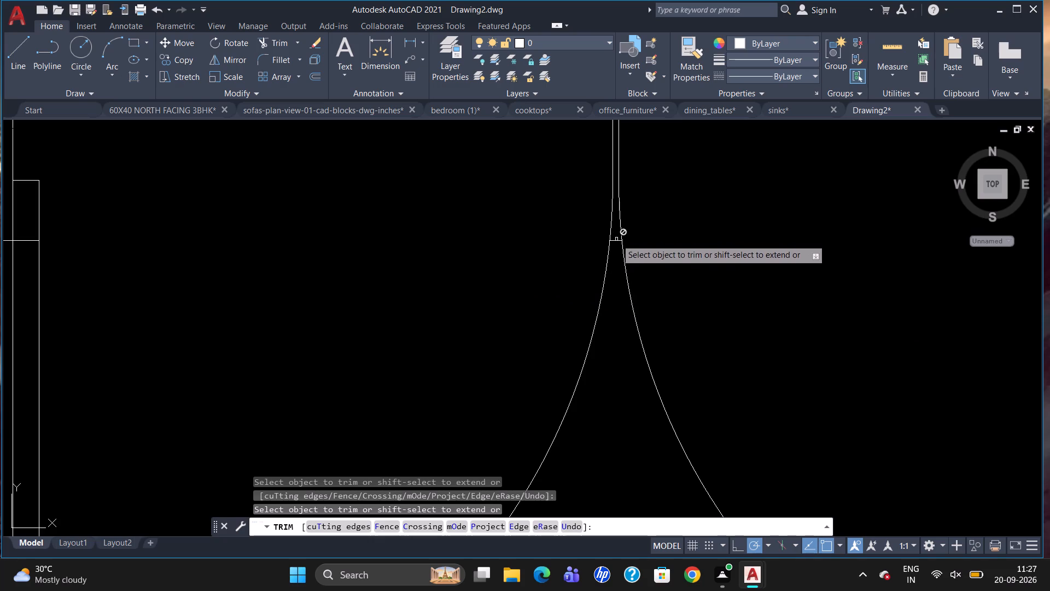
pyautogui.click(616, 244)
pyautogui.press('Escape')
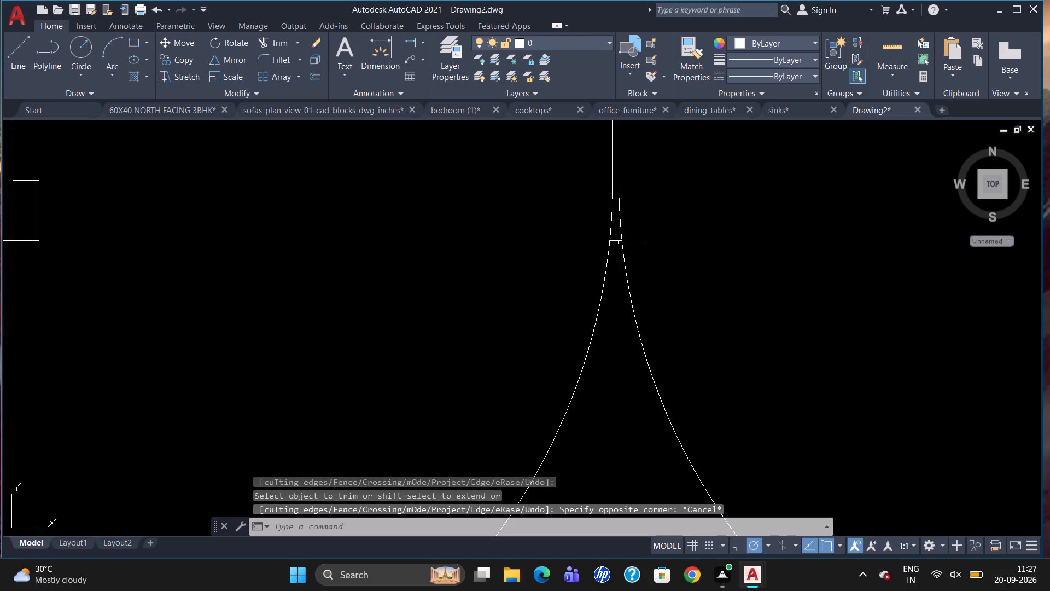
pyautogui.click(617, 242)
pyautogui.press('Delete')
# Draw a rectangle about 1'-7" wide and 8'-6" long against the hall side of the northeast bedroom's west wall.
pyautogui.scroll(-2, 620, 286)
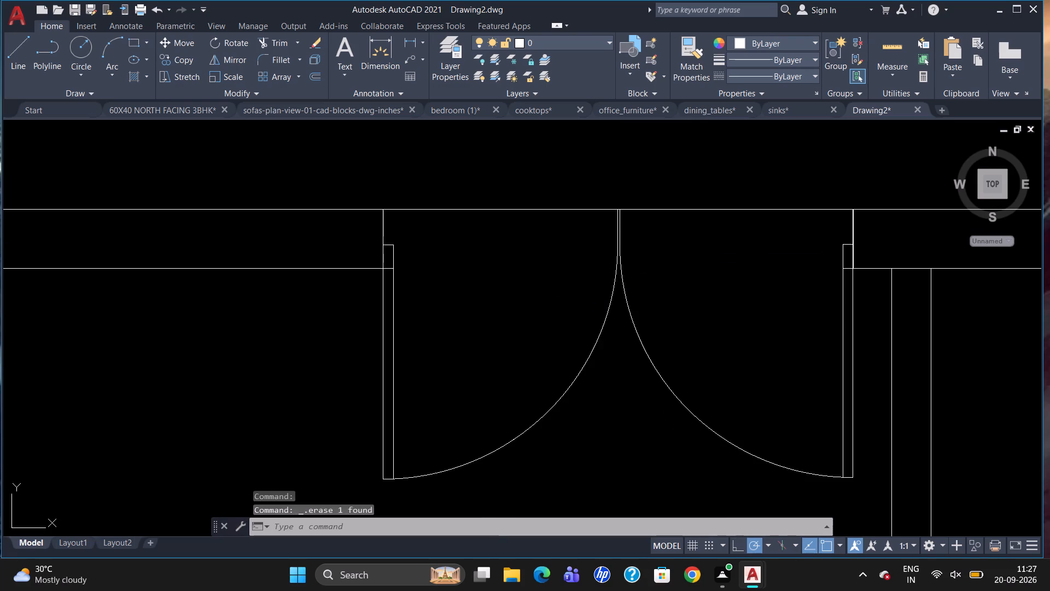
pyautogui.scroll(-2, 603, 235)
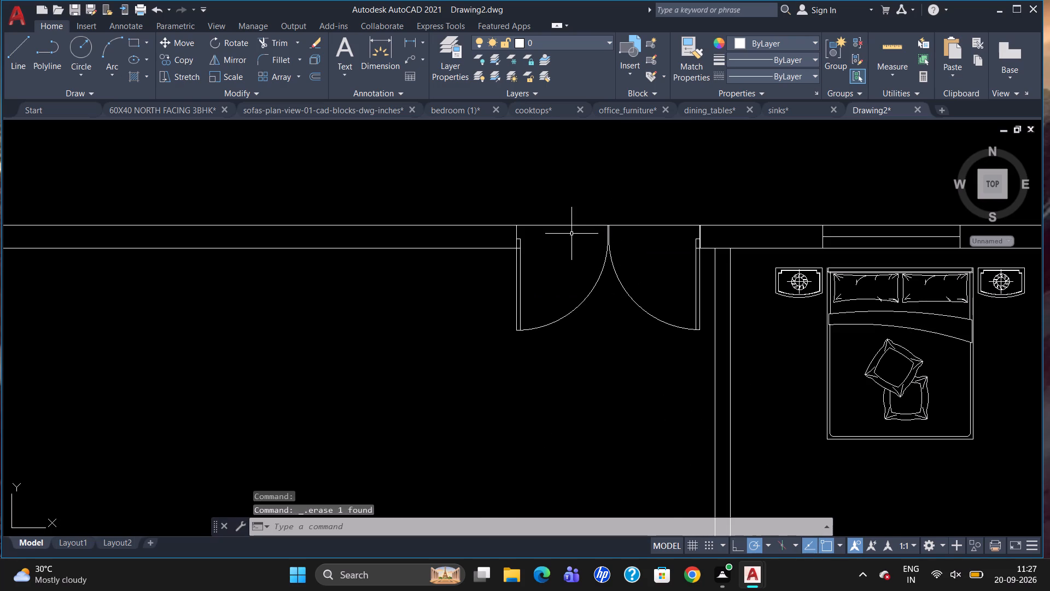
pyautogui.scroll(-3, 565, 231)
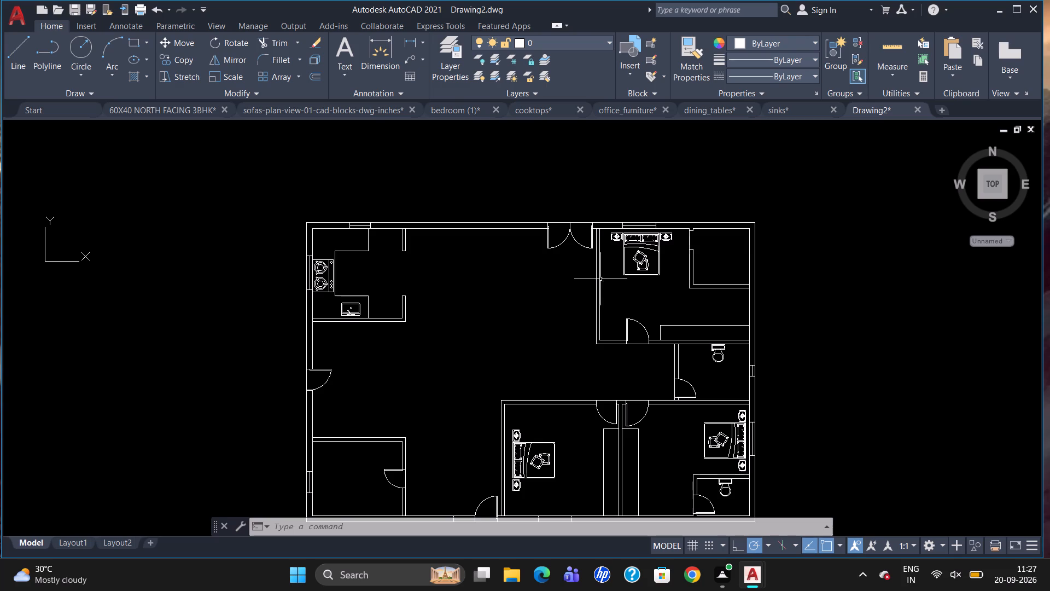
pyautogui.scroll(-1, 588, 281)
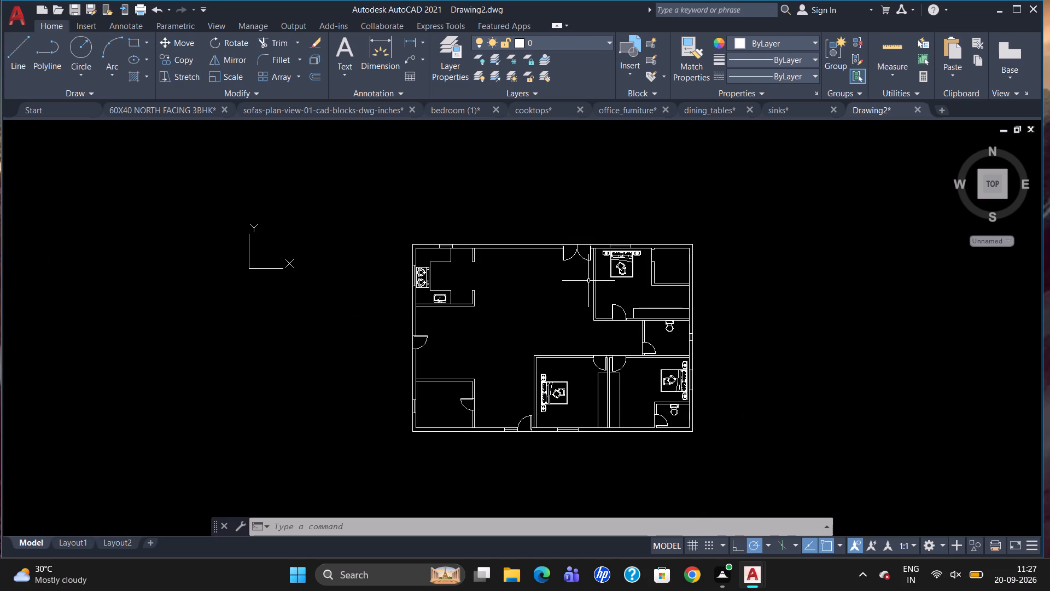
pyautogui.scroll(2, 588, 281)
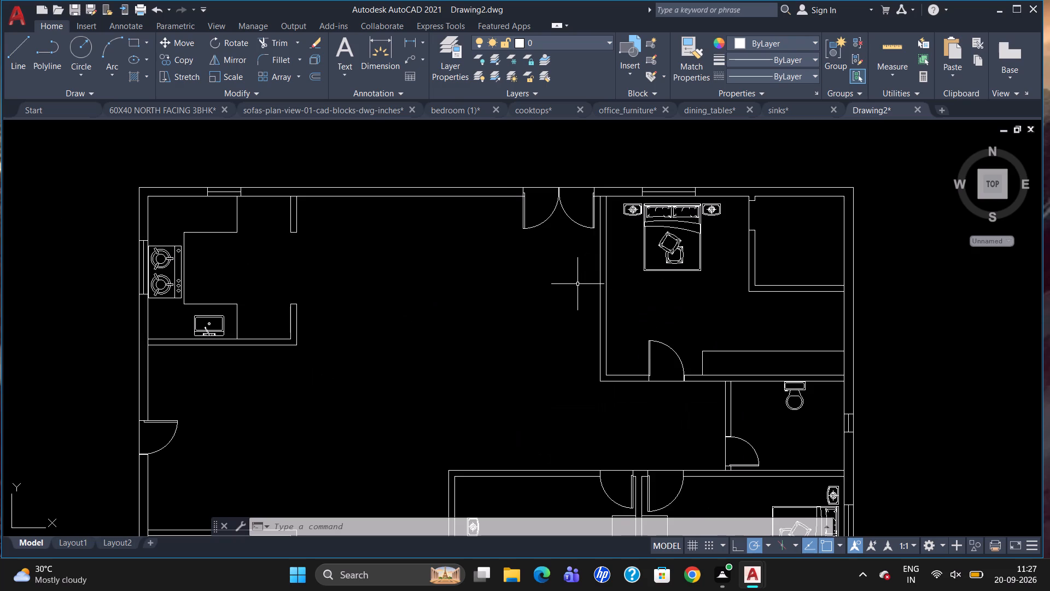
pyautogui.write('REC')
pyautogui.press('Return')
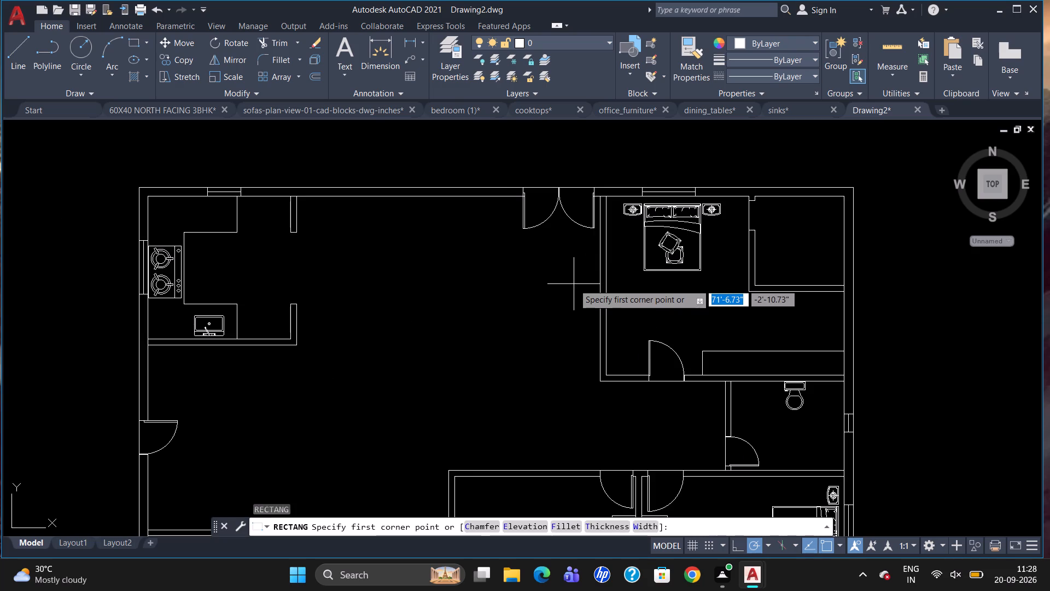
pyautogui.click(603, 263)
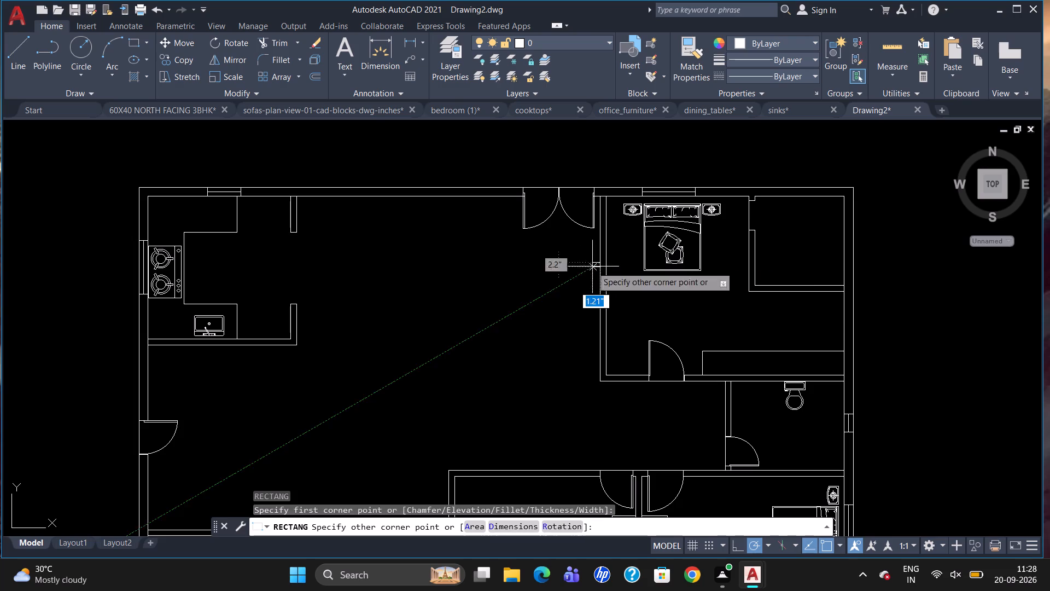
pyautogui.click(580, 364)
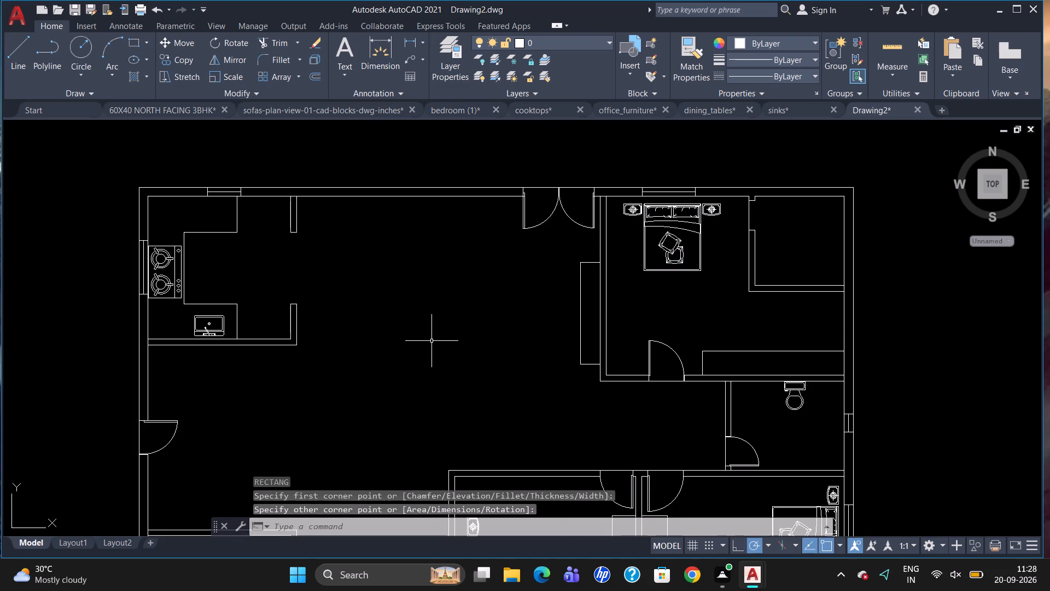
pyautogui.scroll(-1, 431, 340)
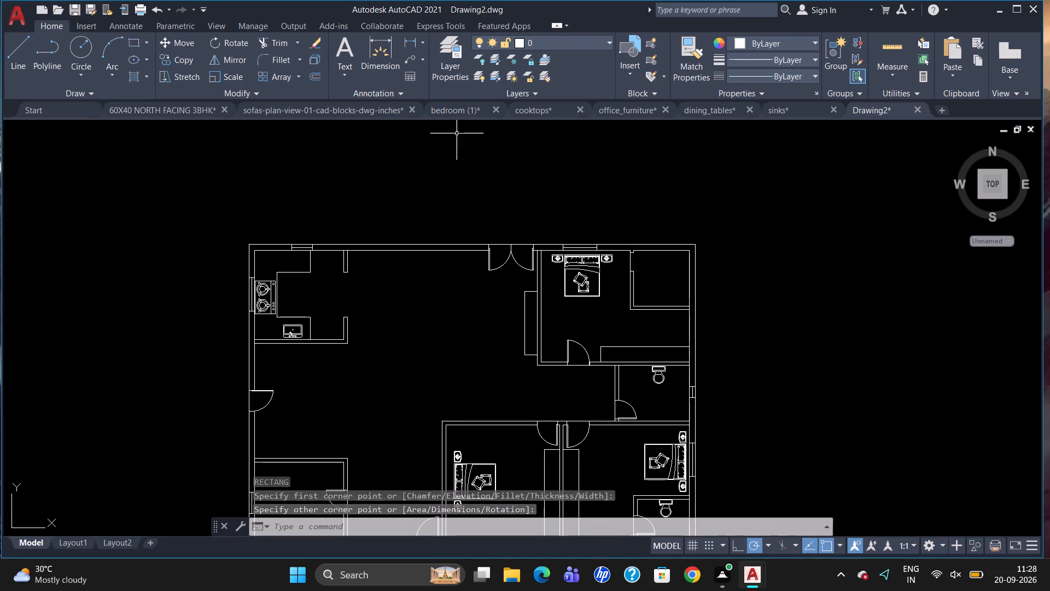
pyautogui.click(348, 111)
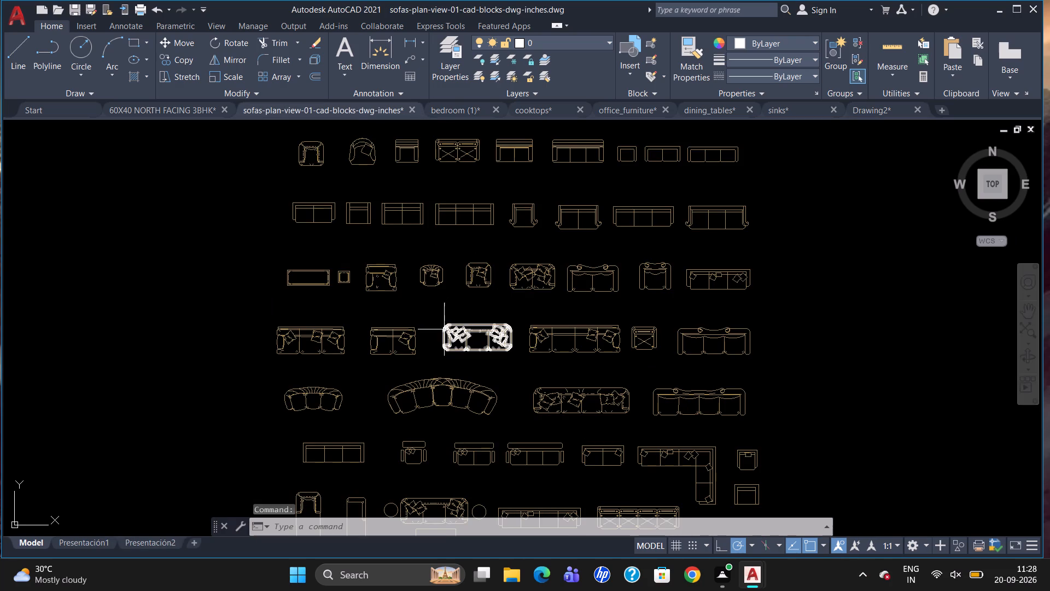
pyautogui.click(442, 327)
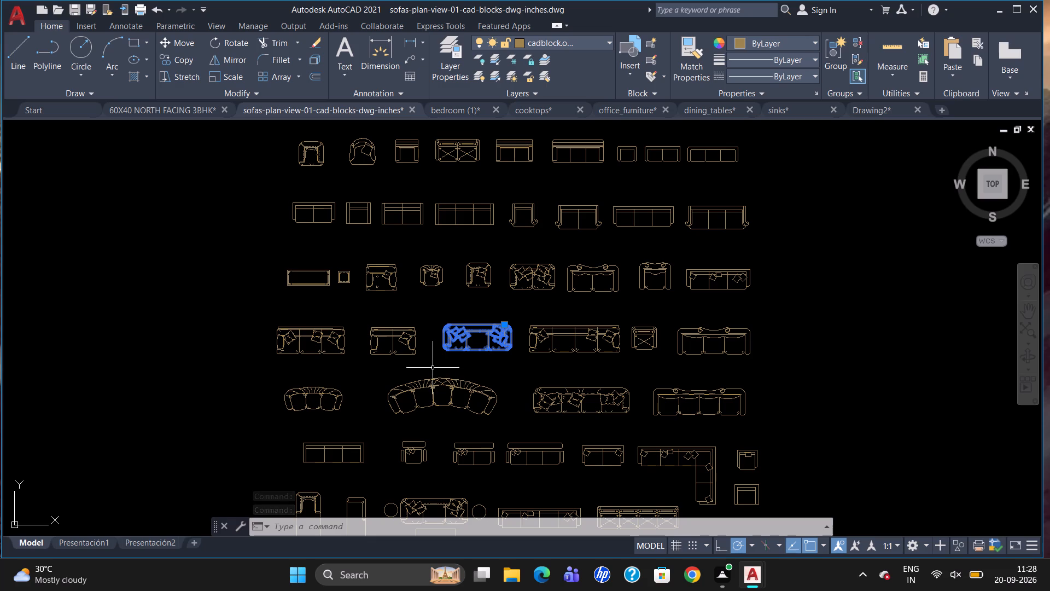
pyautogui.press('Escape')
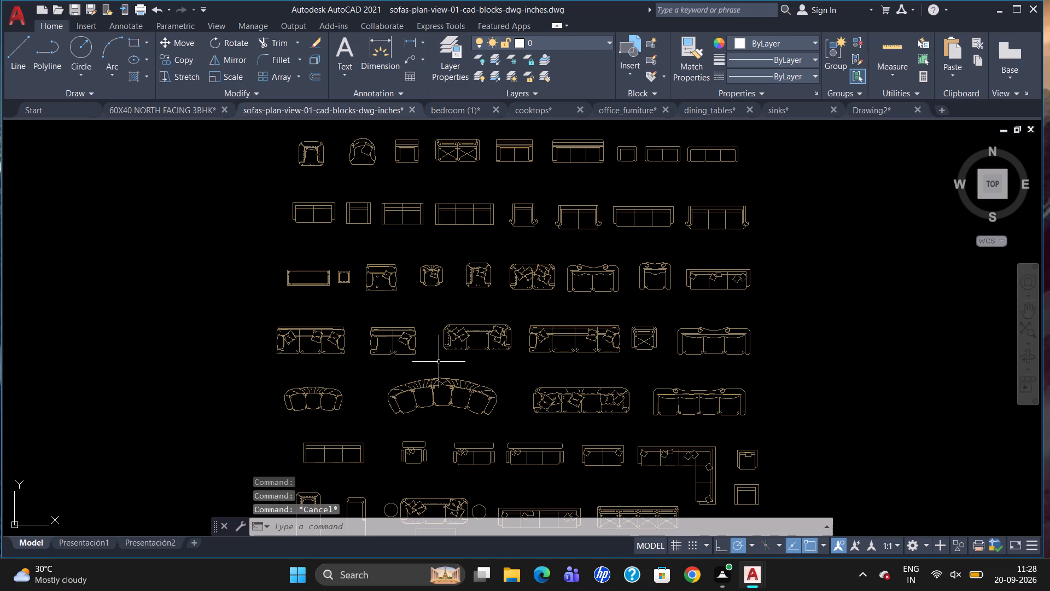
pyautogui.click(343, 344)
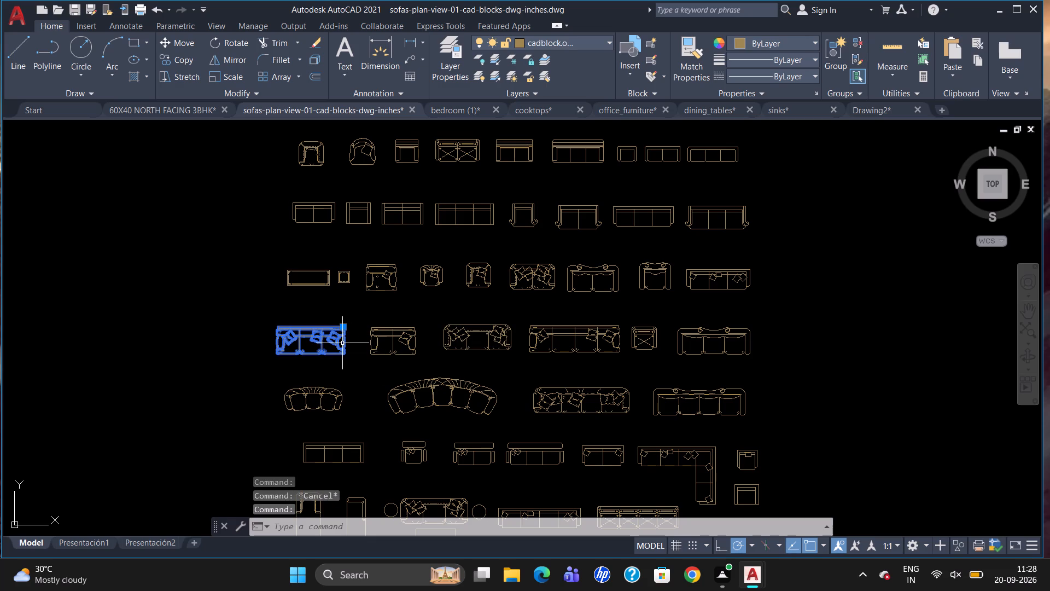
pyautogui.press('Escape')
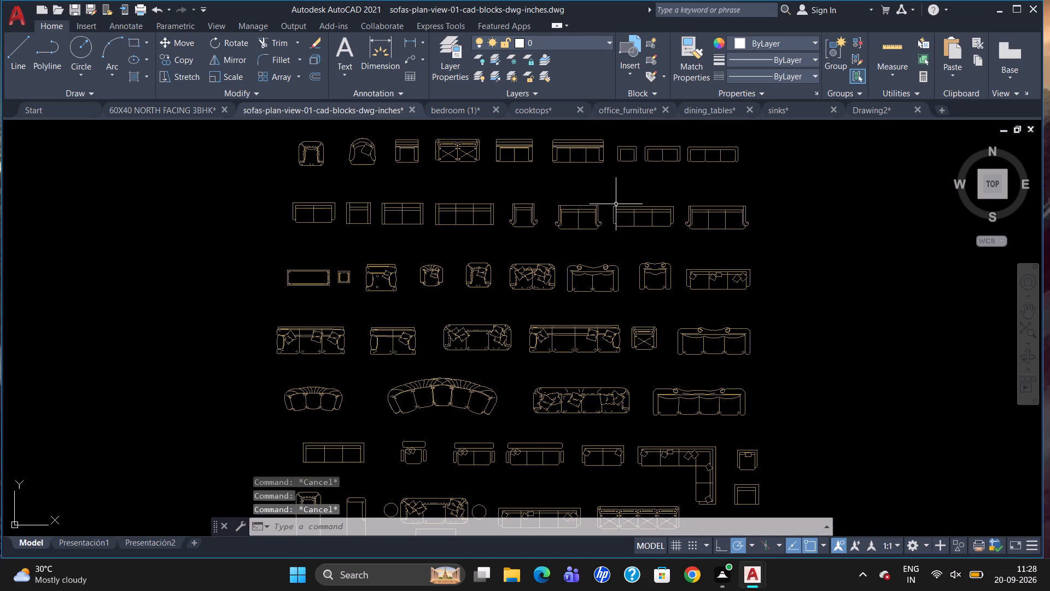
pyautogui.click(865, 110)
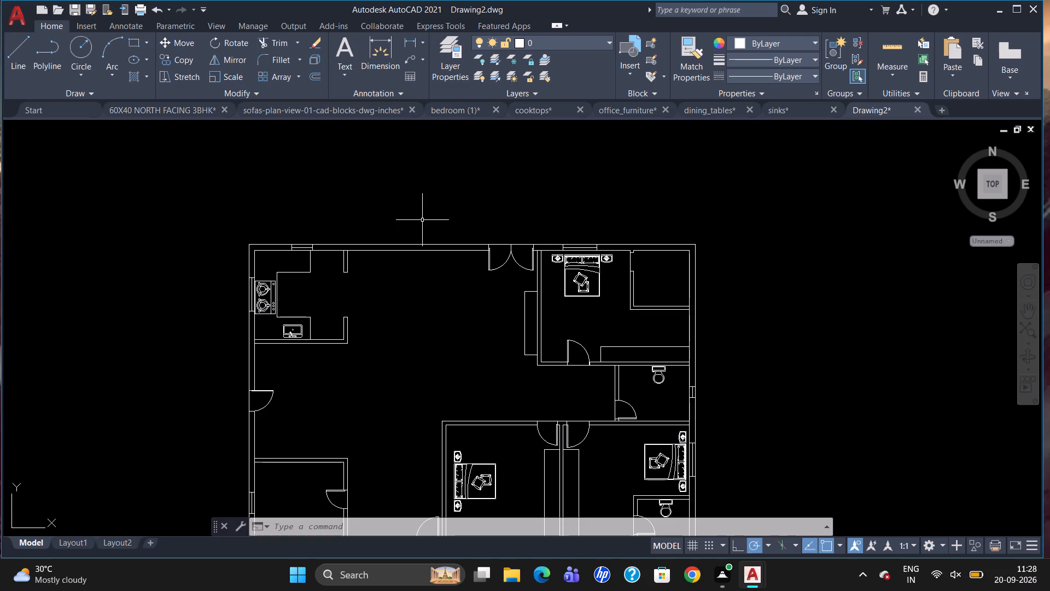
# Copy the three-seat sofa with three cushions from the sofa blocks drawing and paste it into the hall of Drawing2, near the north wall.
pyautogui.click(387, 108)
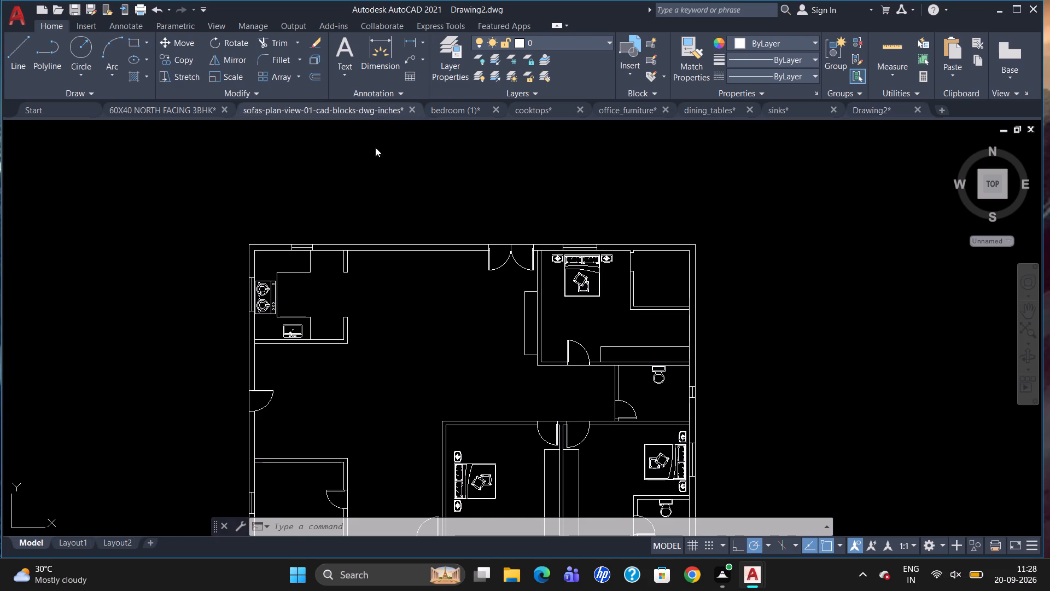
pyautogui.click(332, 332)
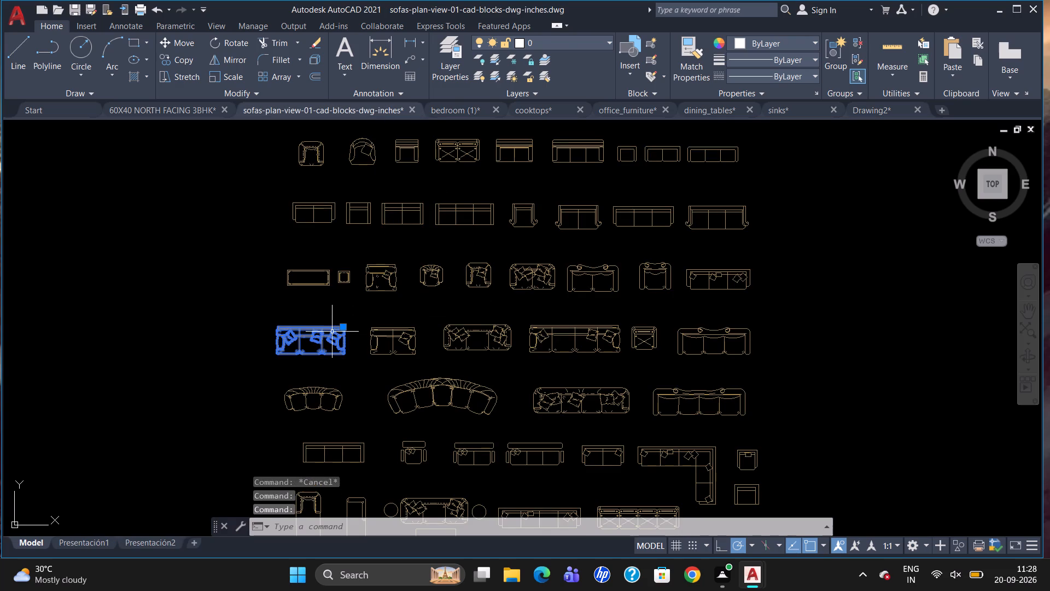
pyautogui.hotkey('ctrl', 'c')
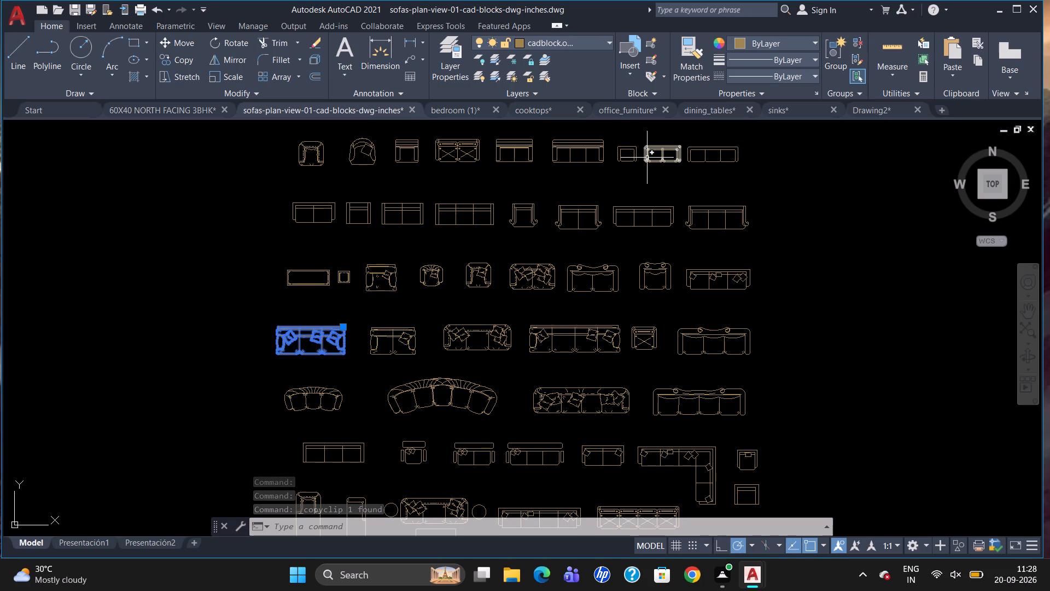
pyautogui.click(885, 111)
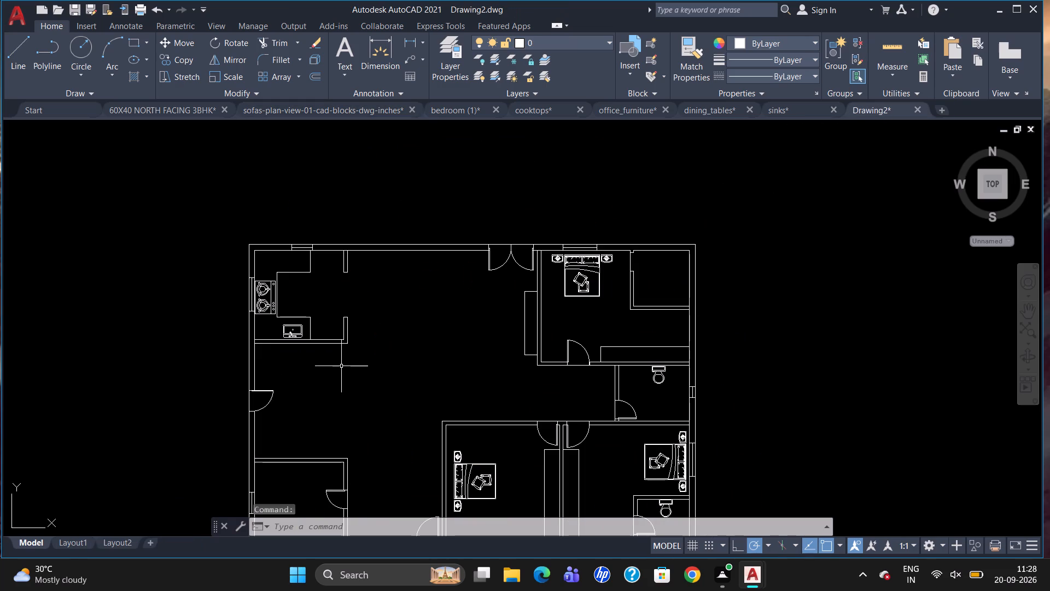
pyautogui.hotkey('ctrl', 'v')
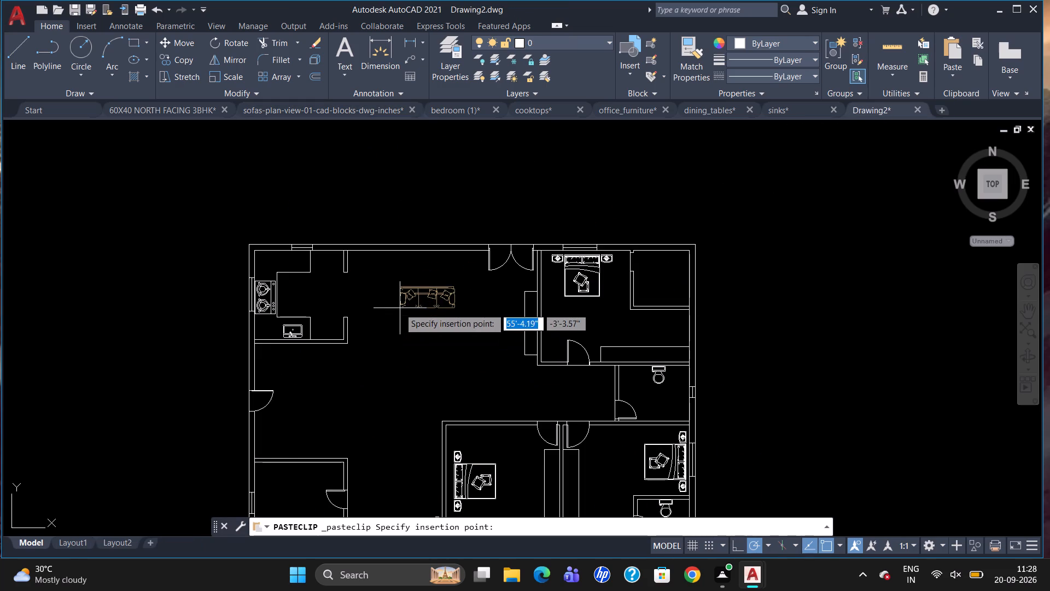
pyautogui.scroll(1, 400, 306)
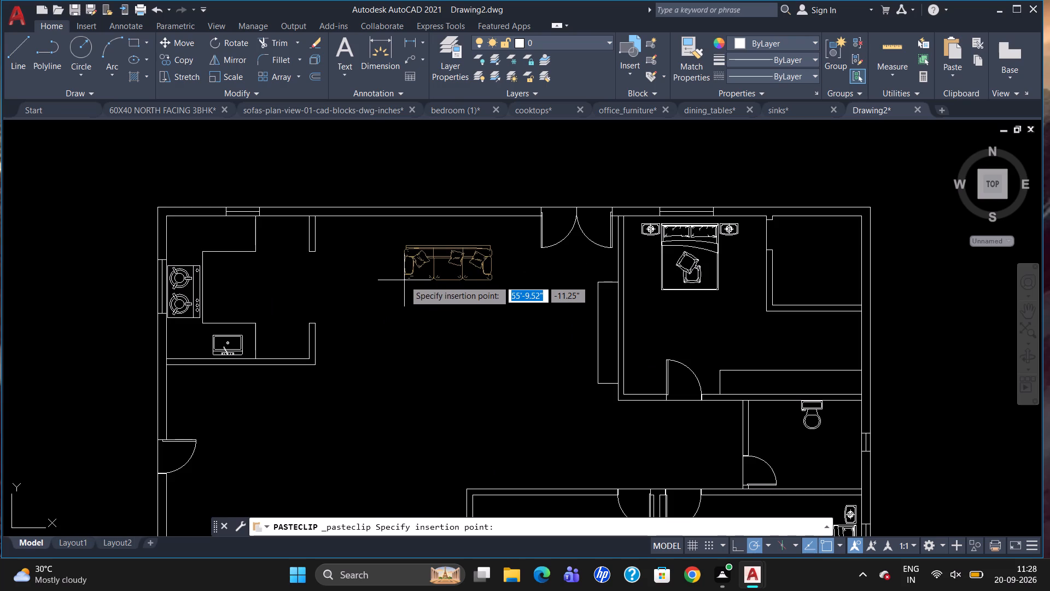
pyautogui.click(402, 277)
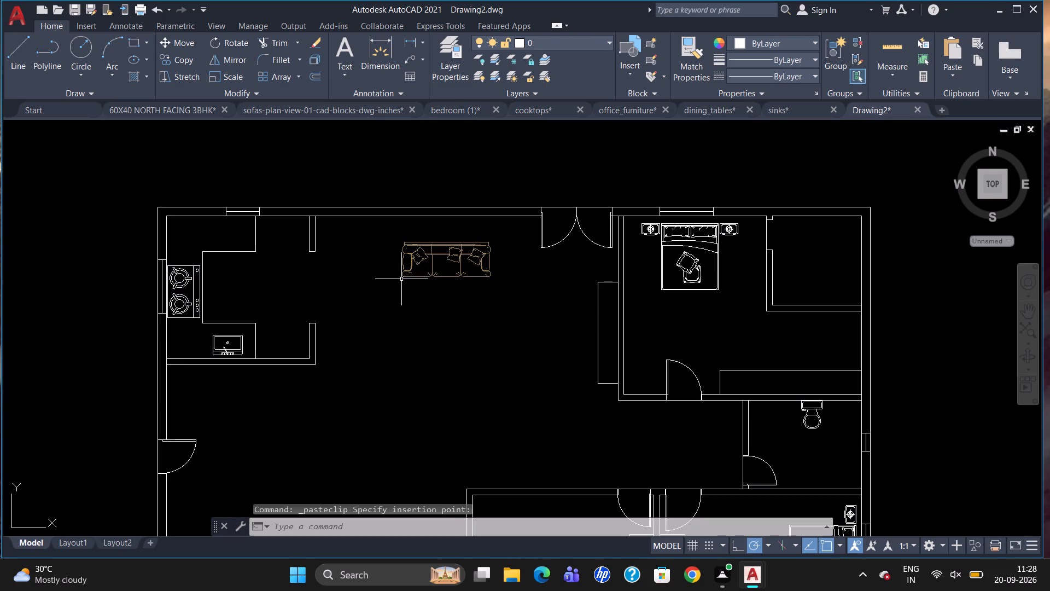
# Copy the pasted sofa to two spots south of it in the hall, one to the southwest and one to the southeast.
pyautogui.click(401, 279)
pyautogui.click(402, 275)
pyautogui.click(404, 270)
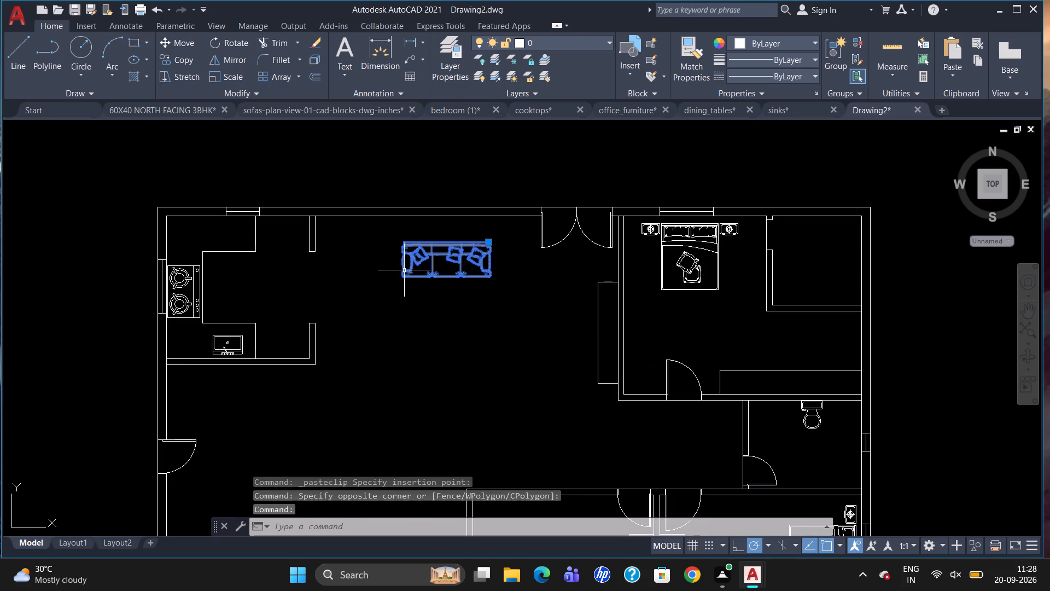
pyautogui.write('CO')
pyautogui.press('Return')
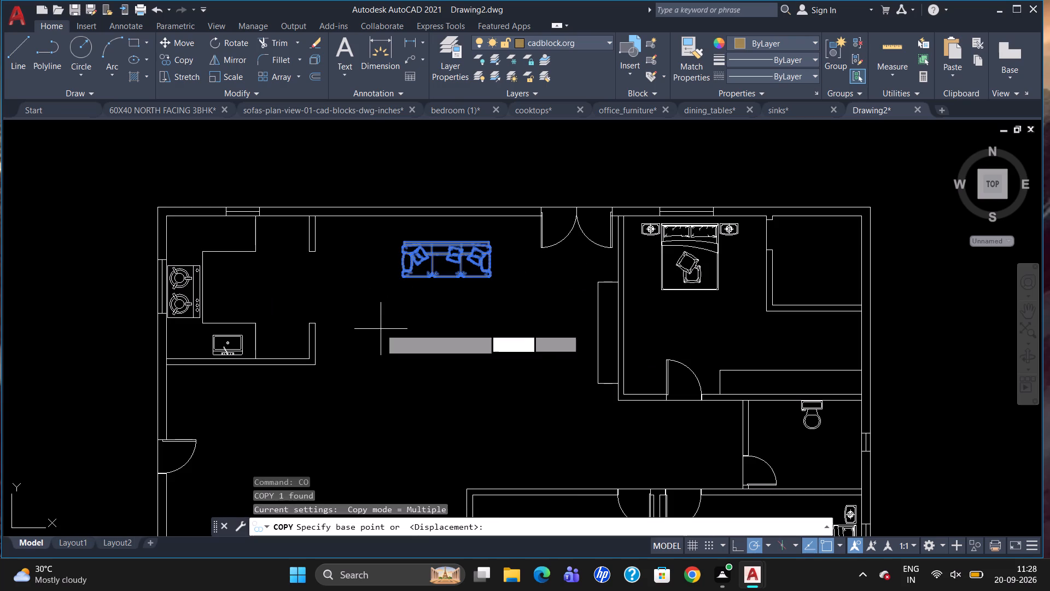
pyautogui.moveTo(396, 273); pyautogui.dragTo(398, 297)
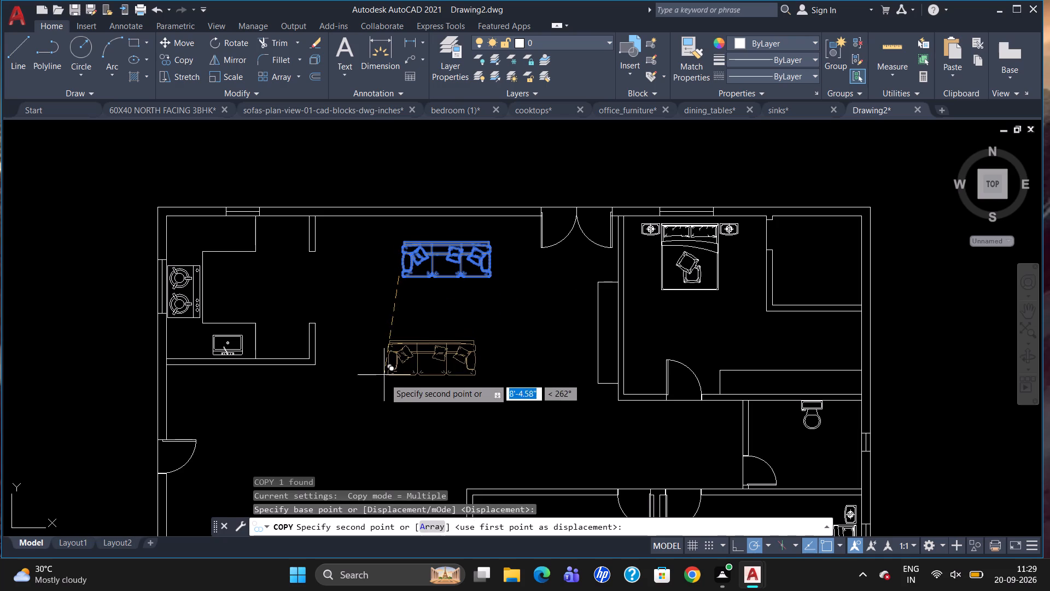
pyautogui.click(382, 396)
pyautogui.click(472, 347)
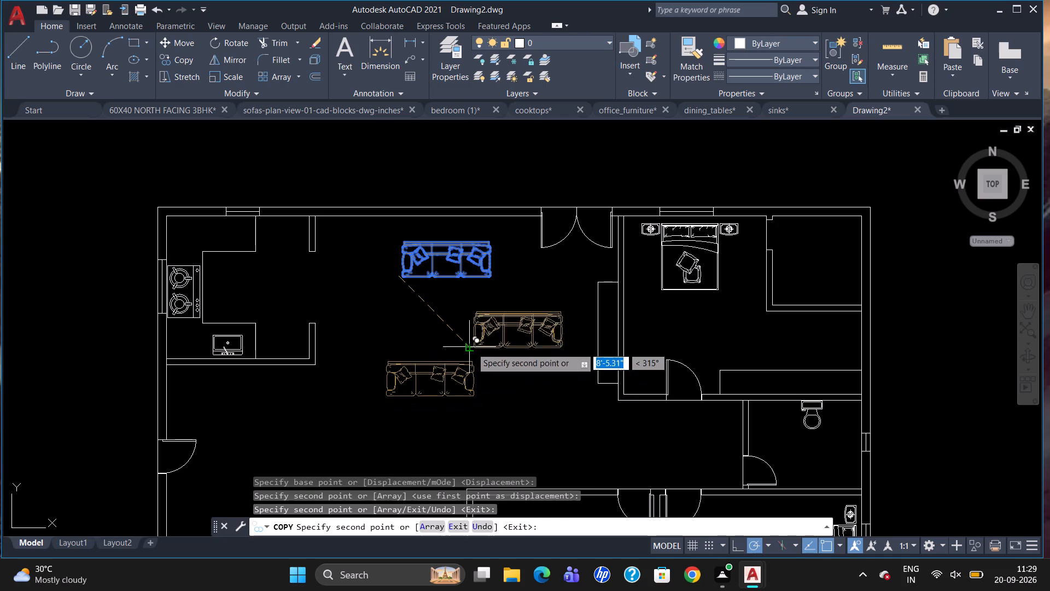
pyautogui.press('Escape')
# Rotate the southwestern sofa copy by 90° so its back faces the kitchen.
pyautogui.click(418, 377)
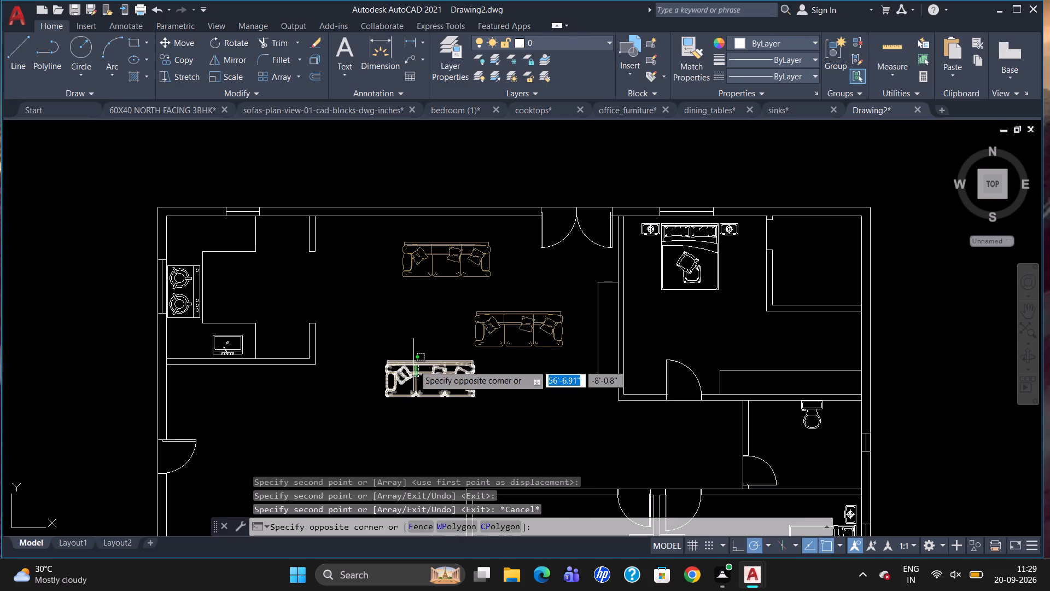
pyautogui.click(413, 365)
pyautogui.write('RO')
pyautogui.press('Return')
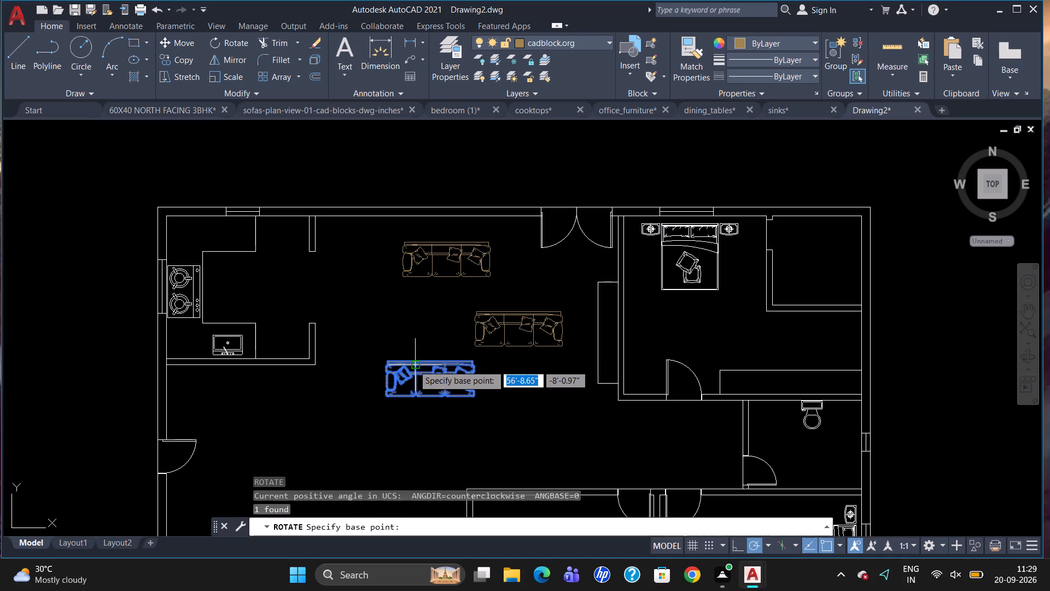
pyautogui.click(413, 366)
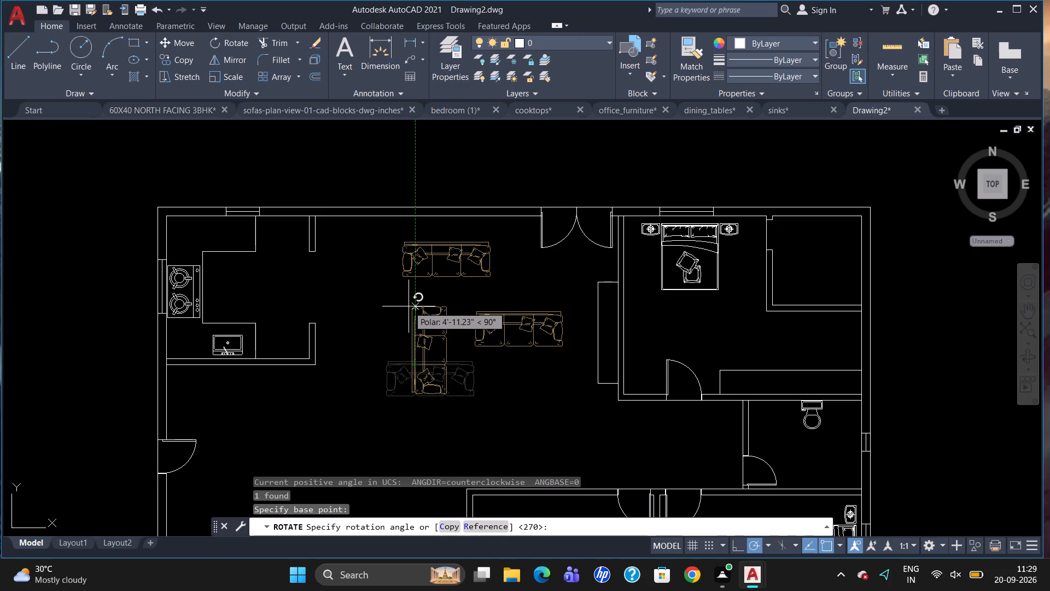
pyautogui.click(409, 306)
# Move the rotated sofa northwest, just below the north sofa's west end, as the west side of the seating group.
pyautogui.click(419, 350)
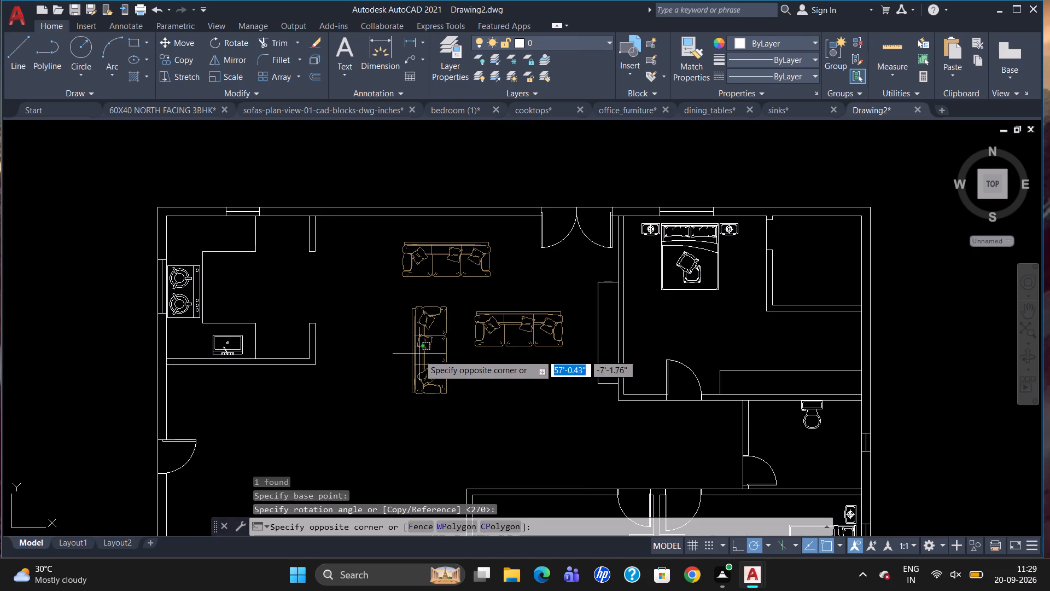
pyautogui.click(410, 376)
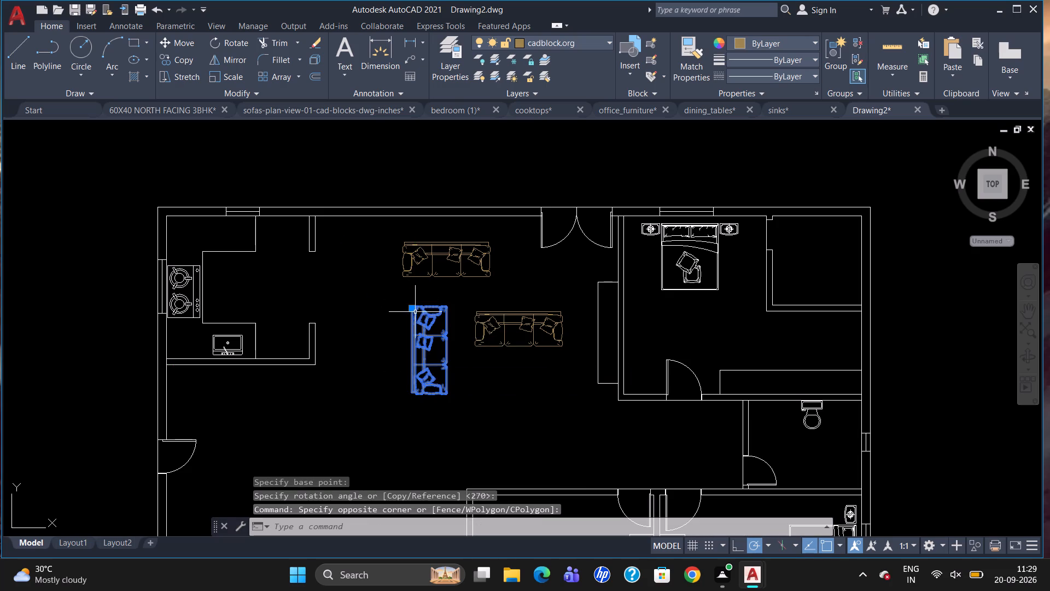
pyautogui.click(415, 307)
pyautogui.scroll(2, 389, 290)
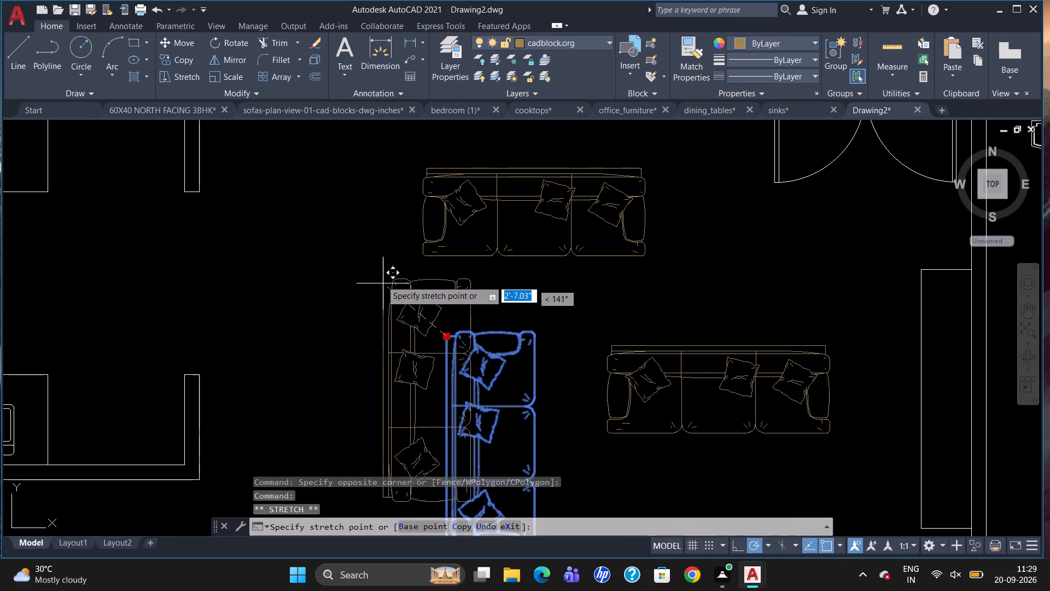
pyautogui.click(374, 275)
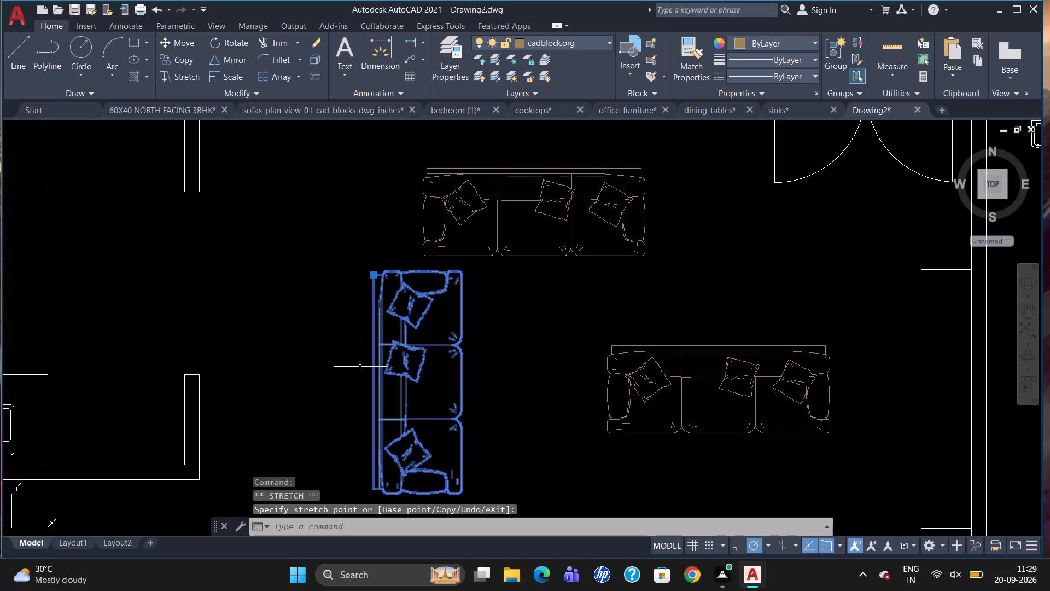
pyautogui.press('Escape')
# Rotate the remaining horizontal sofa copy by 180° so it faces north.
pyautogui.moveTo(623, 354); pyautogui.dragTo(615, 355)
pyautogui.scroll(-1, 502, 318)
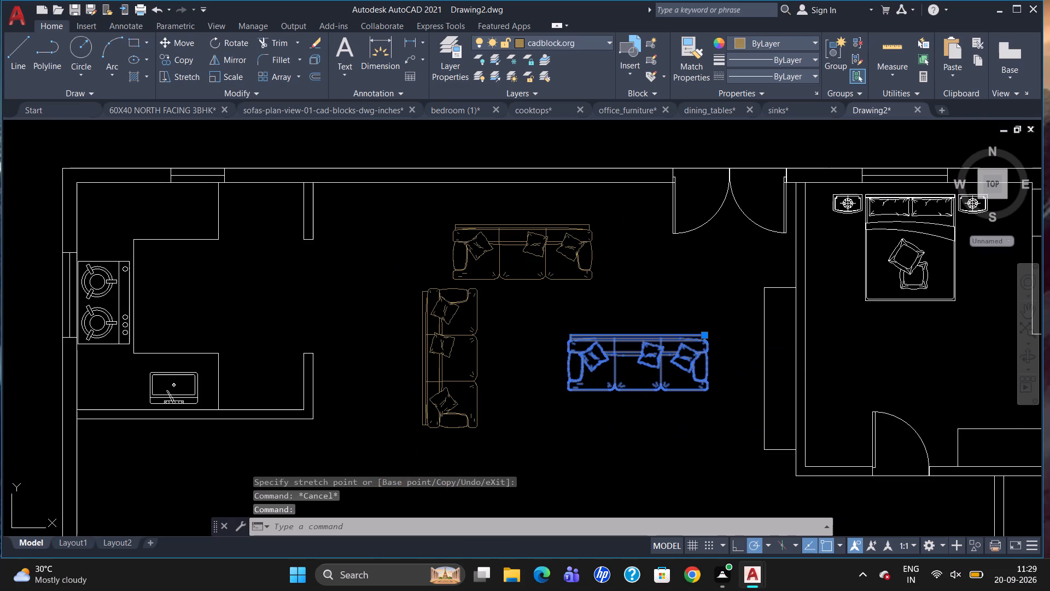
pyautogui.write('RO')
pyautogui.press('Return')
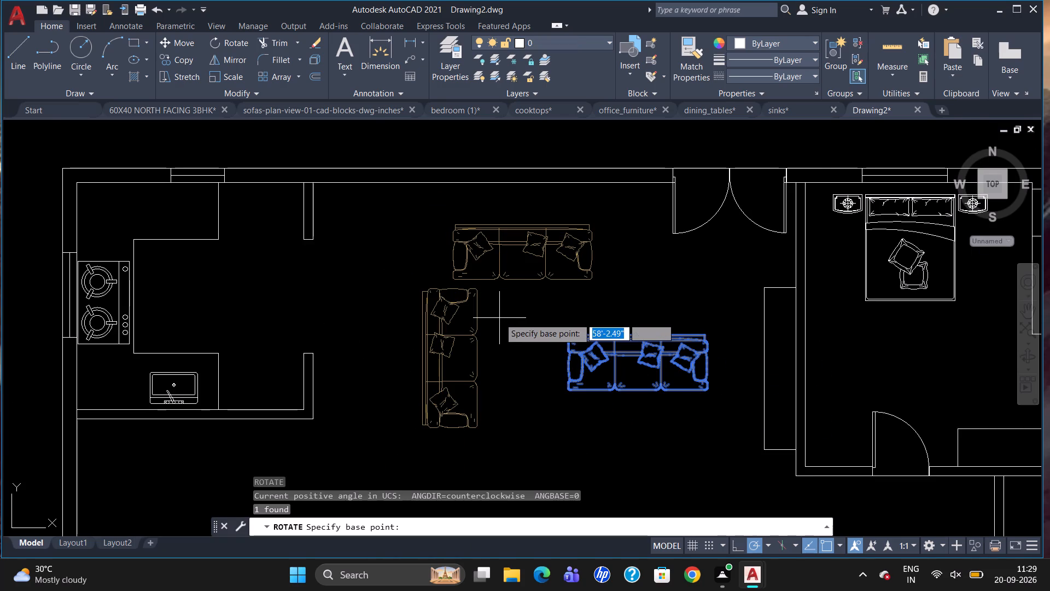
pyautogui.click(670, 358)
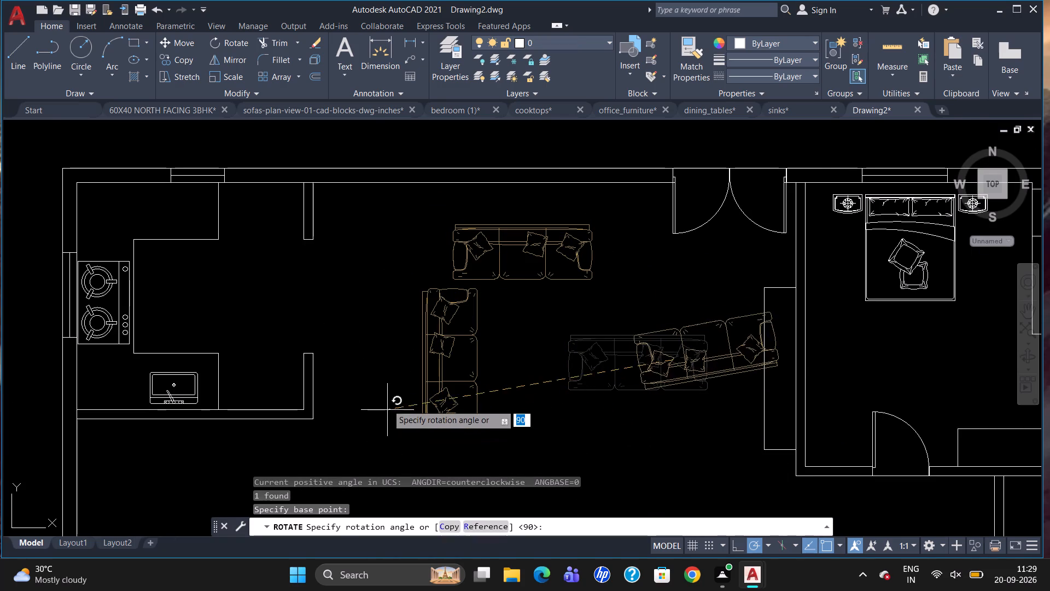
pyautogui.click(408, 355)
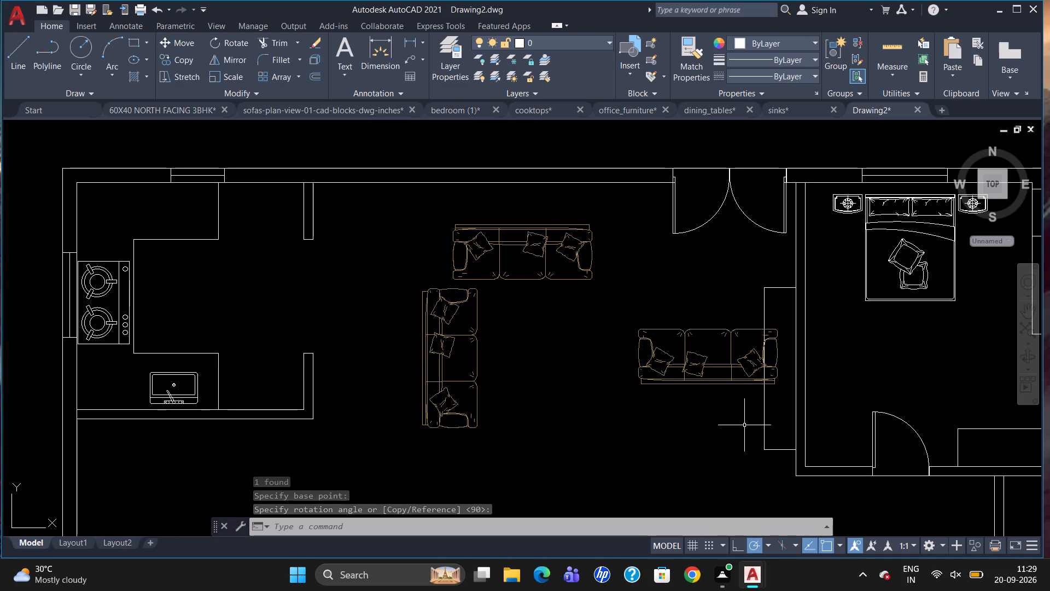
# Move the north-facing sofa southwest, beside the west sofa's south end, to close the U-shaped seating group opposite the north sofa.
pyautogui.click(722, 378)
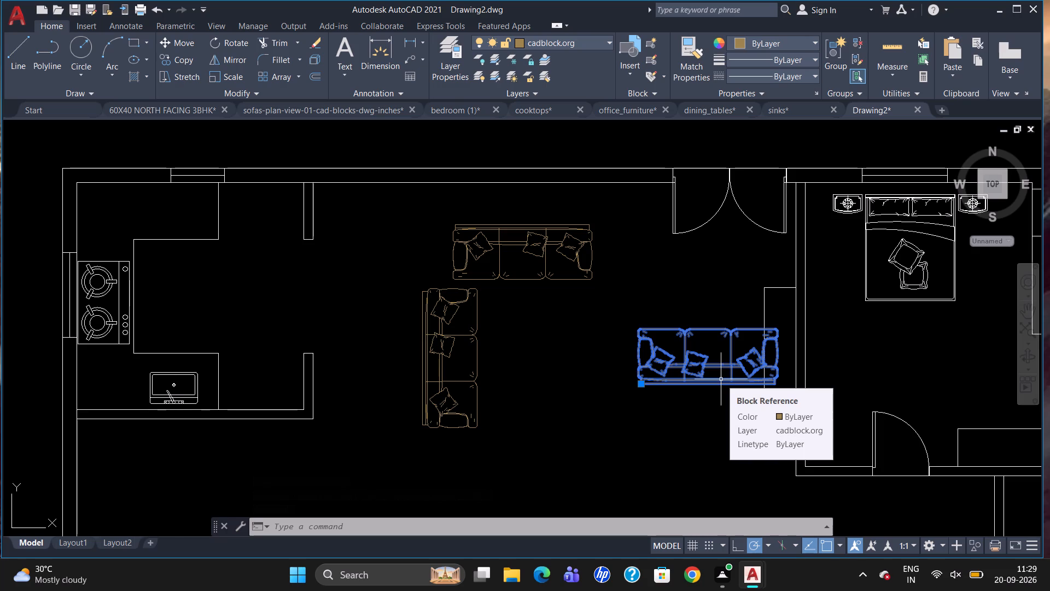
pyautogui.click(643, 386)
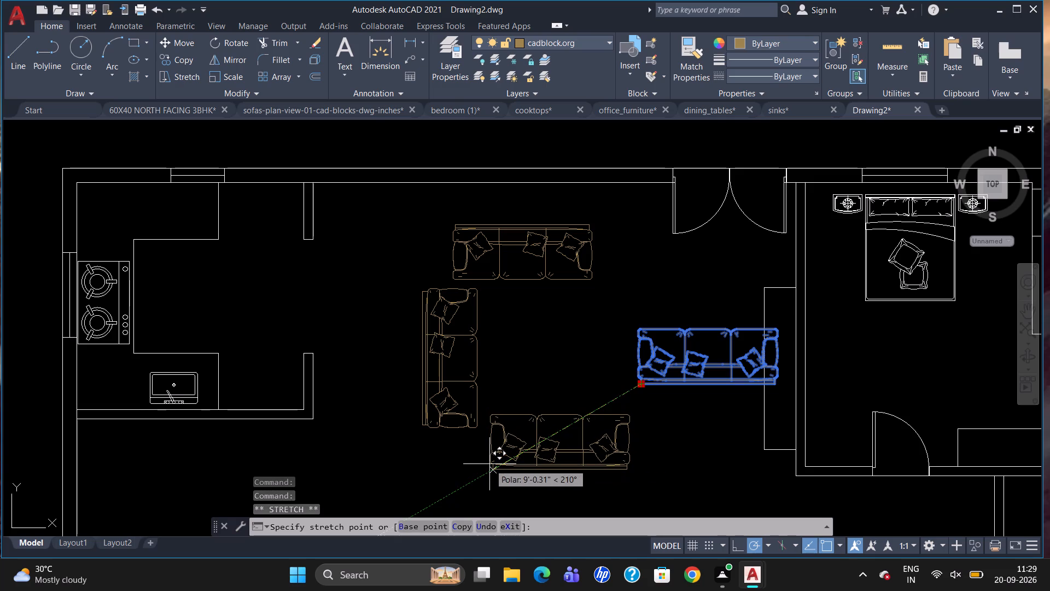
pyautogui.click(489, 463)
pyautogui.press('Escape')
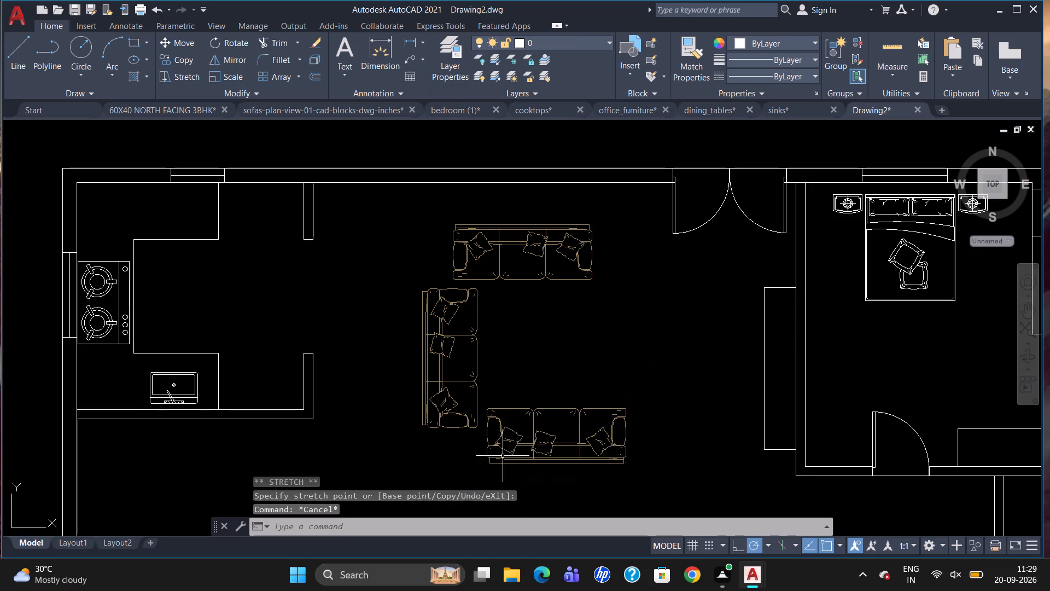
# Move the south sofa of the seating group slightly southwest, close against the west sofa's south end.
pyautogui.scroll(-1, 503, 456)
pyautogui.scroll(-1, 566, 369)
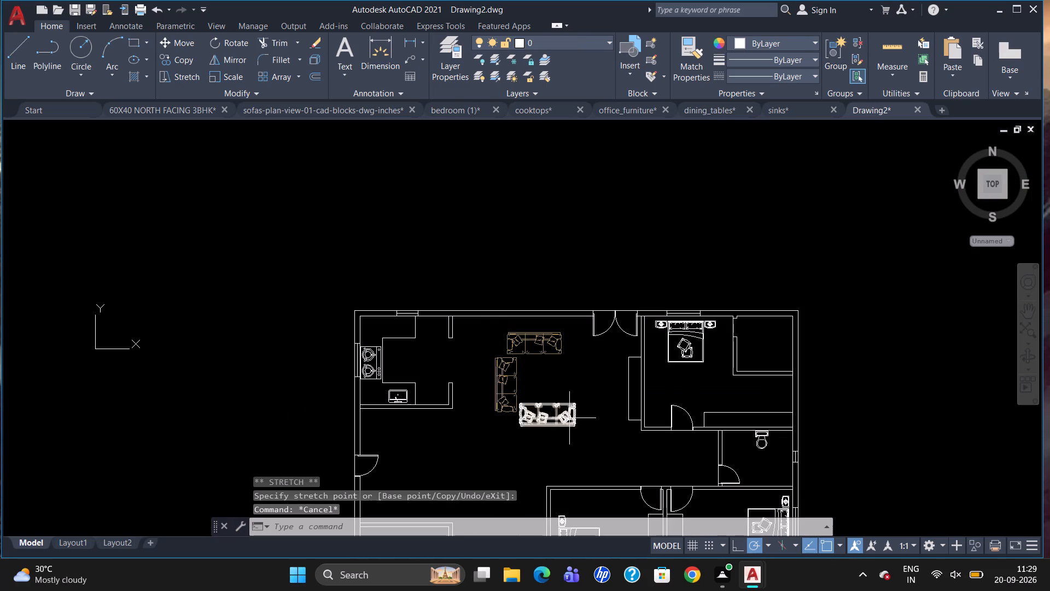
pyautogui.scroll(1, 569, 418)
pyautogui.click(569, 418)
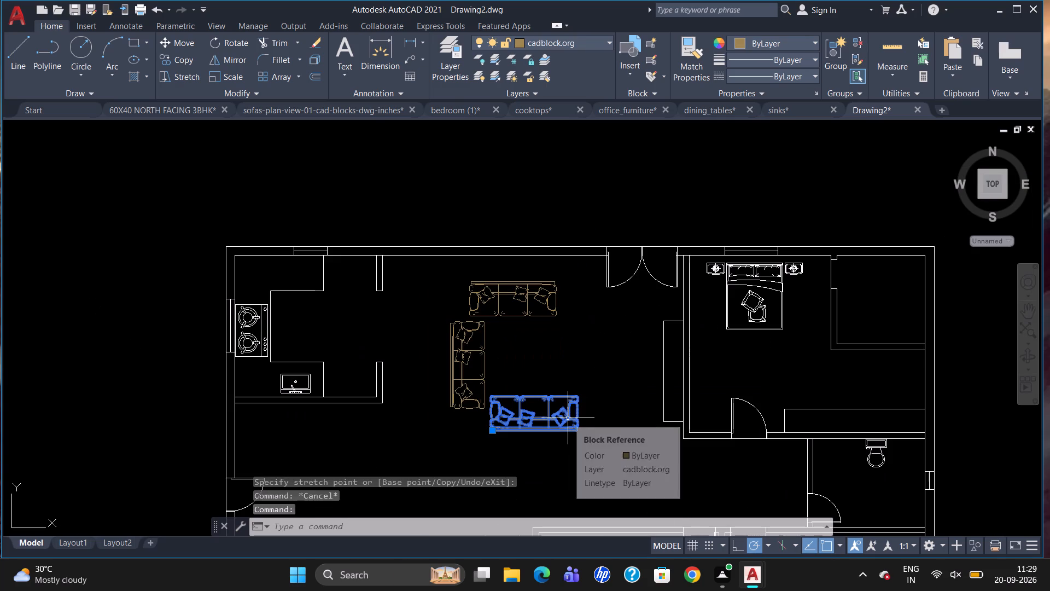
pyautogui.press('m')
pyautogui.press('Return')
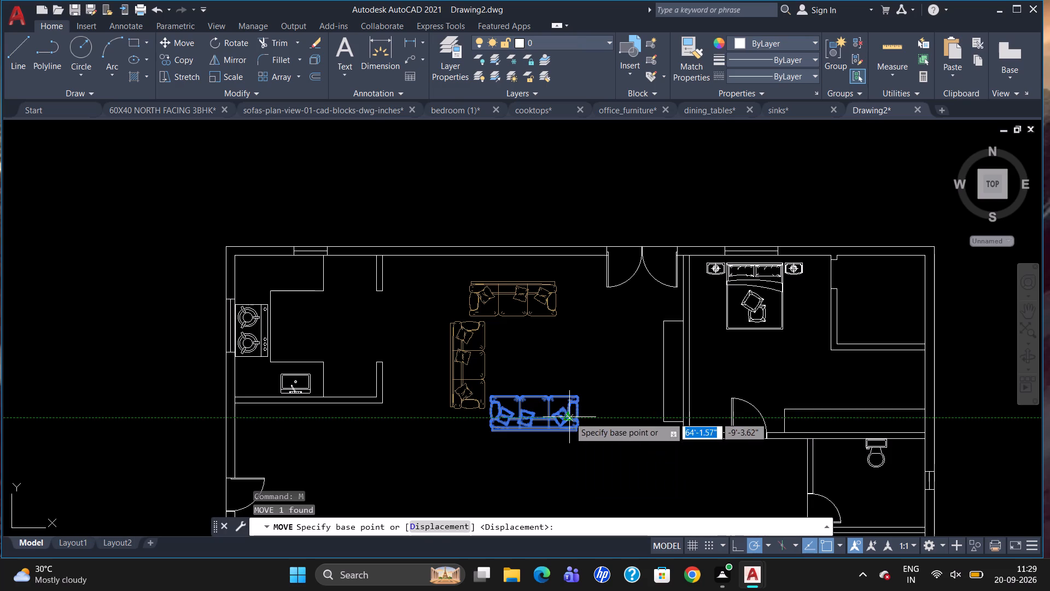
pyautogui.moveTo(571, 422); pyautogui.dragTo(574, 428)
pyautogui.scroll(2, 573, 420)
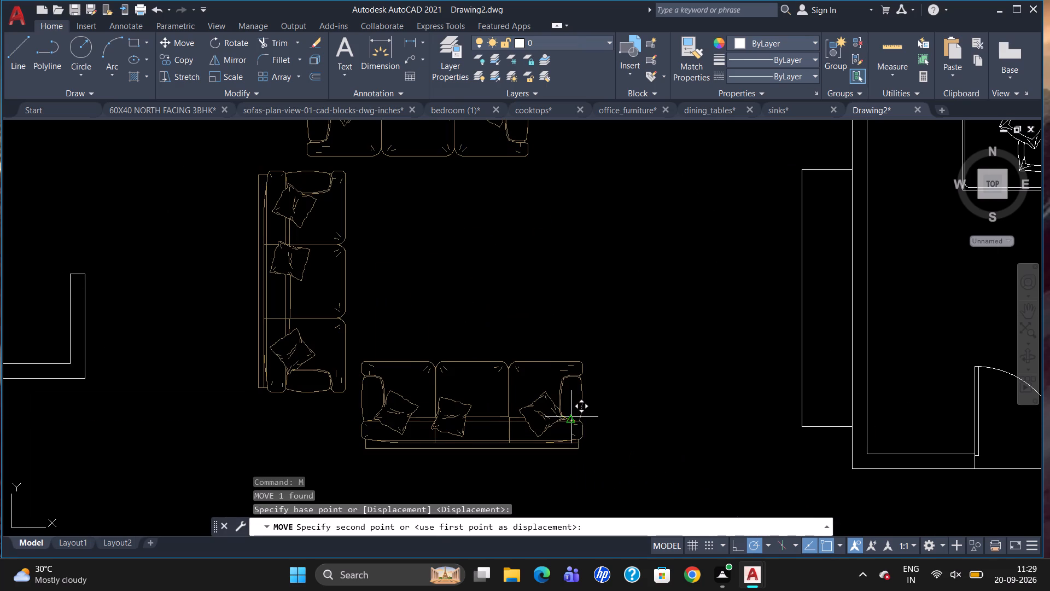
pyautogui.click(571, 417)
pyautogui.scroll(-1, 529, 424)
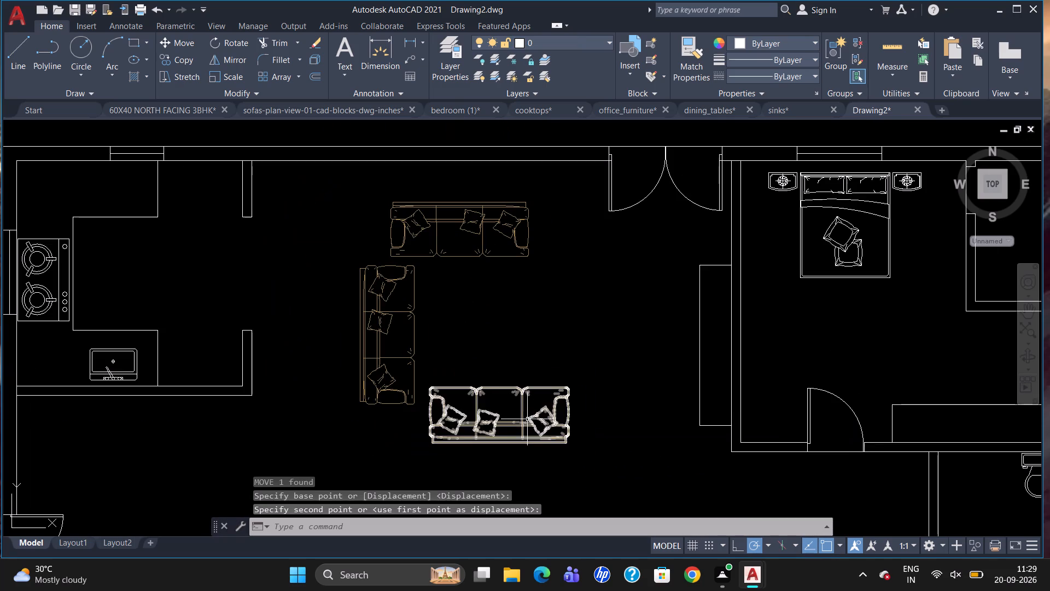
pyautogui.click(494, 425)
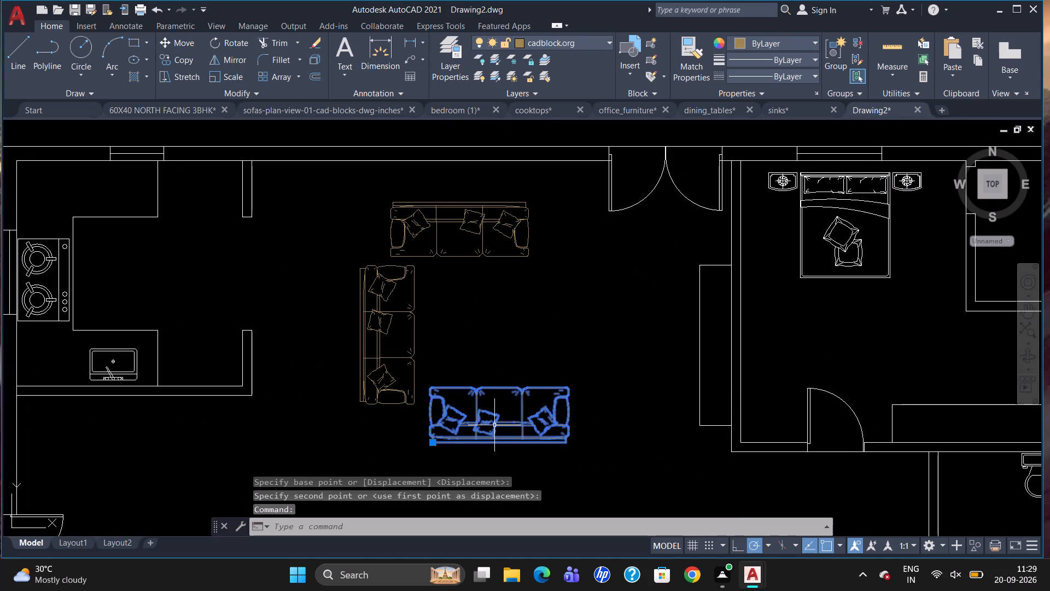
pyautogui.press('m')
pyautogui.press('Return')
pyautogui.click(494, 425)
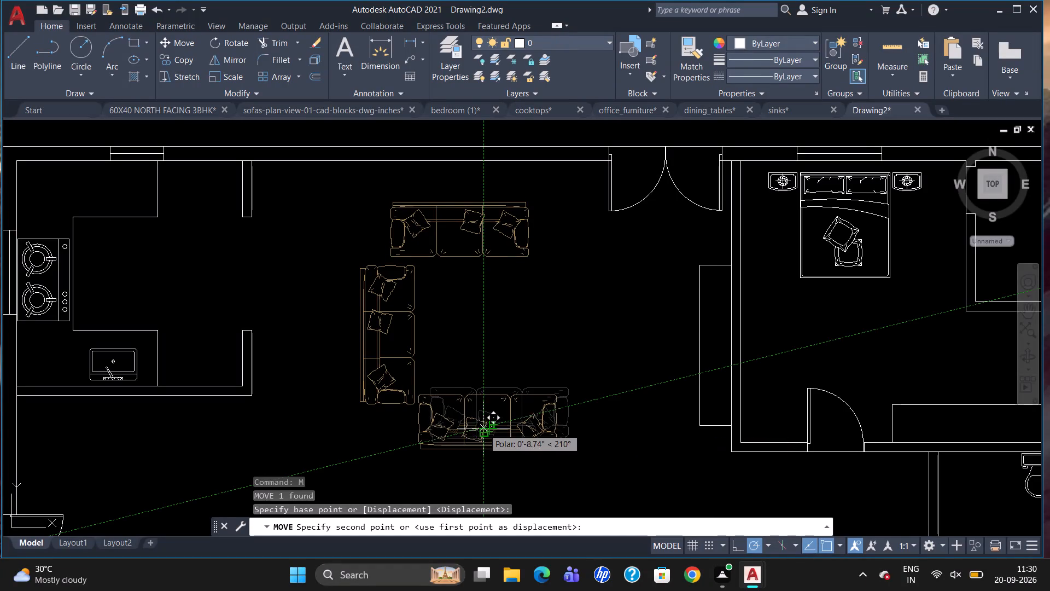
pyautogui.click(483, 427)
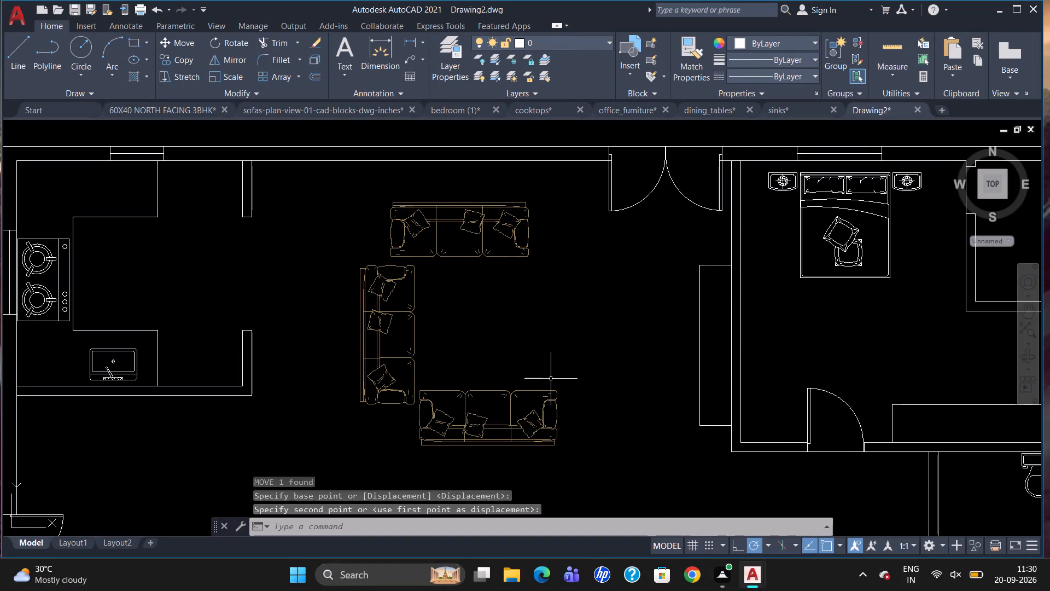
# Move the north sofa east so its west end starts at the west sofa's east edge, roughly aligned with the south sofa.
pyautogui.scroll(-1, 551, 379)
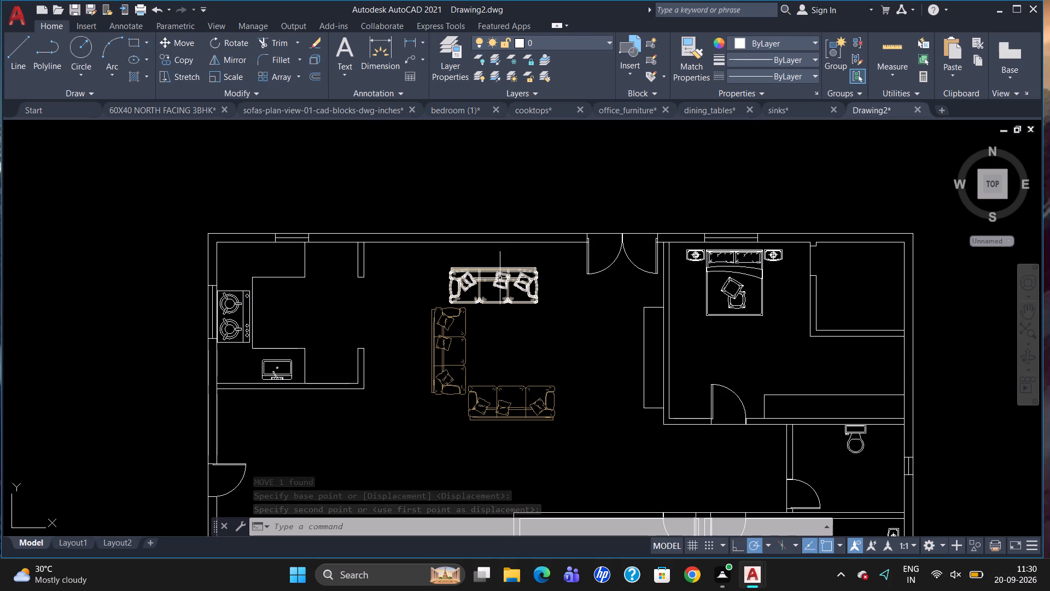
pyautogui.click(487, 410)
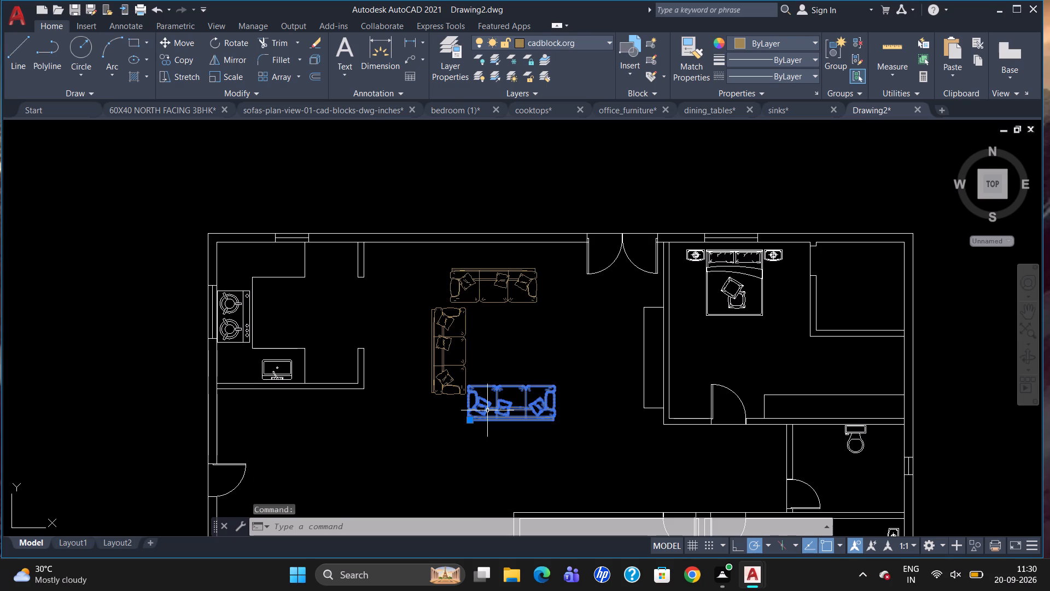
pyautogui.press('Escape')
pyautogui.click(491, 300)
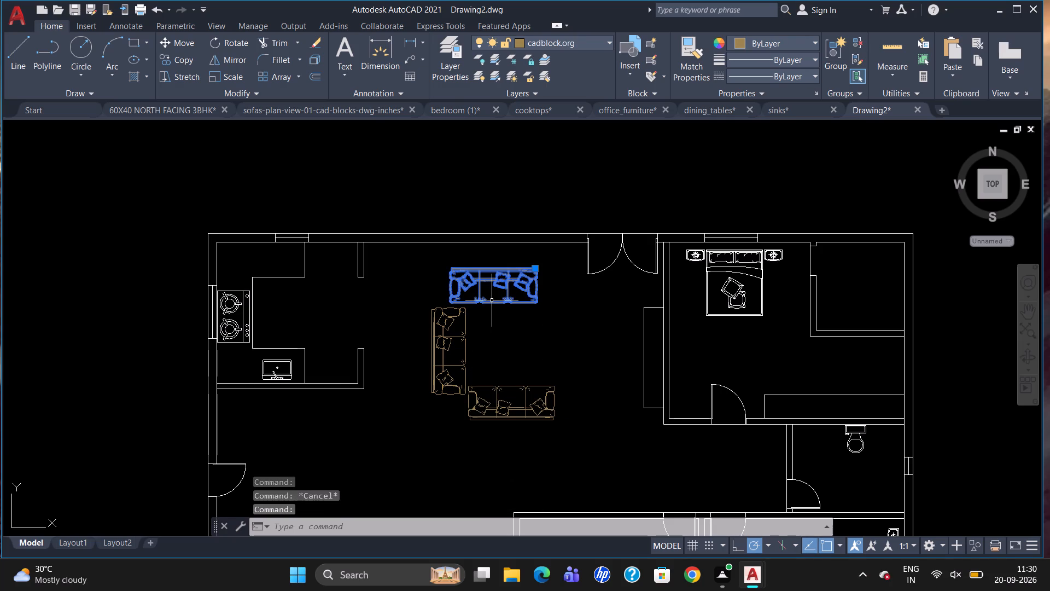
pyautogui.press('m')
pyautogui.press('Return')
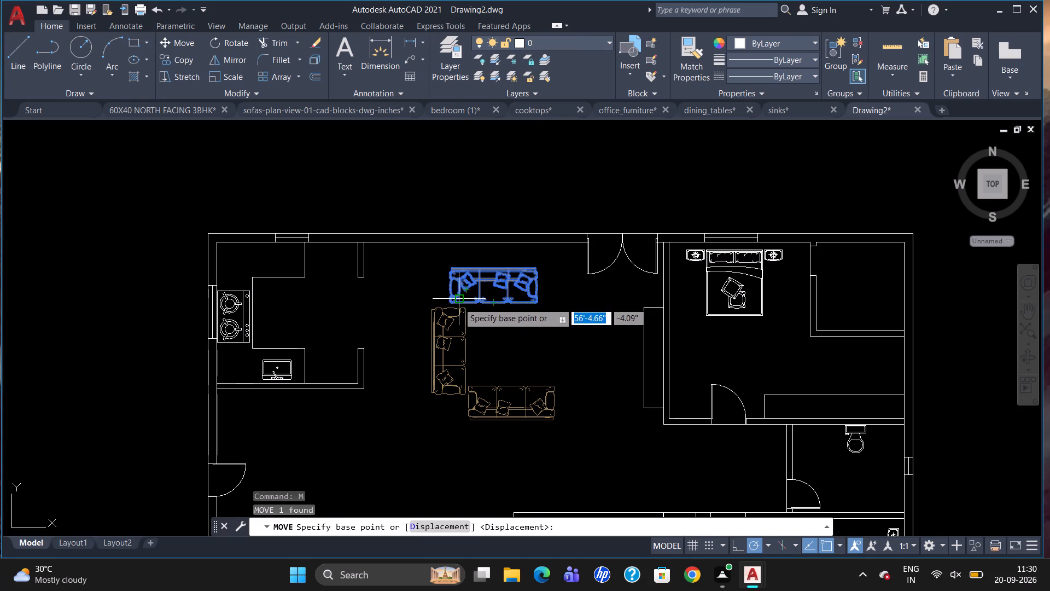
pyautogui.click(450, 298)
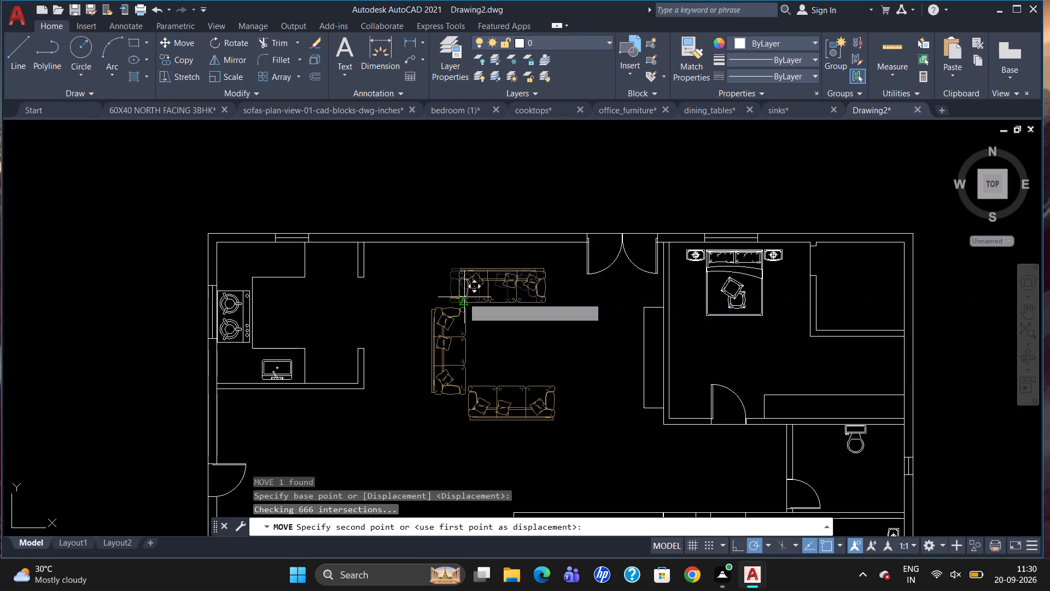
pyautogui.click(464, 296)
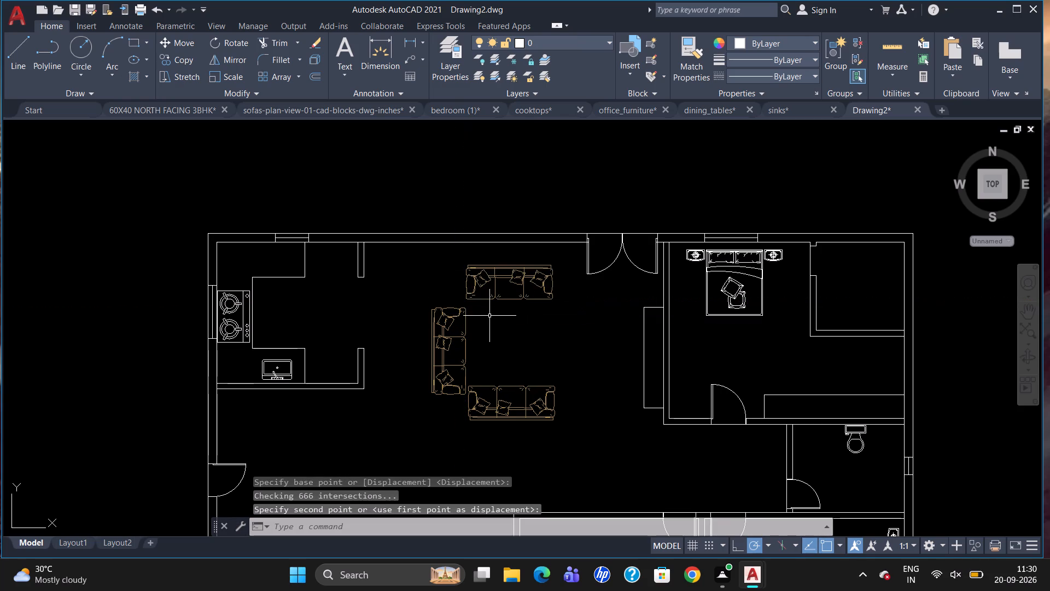
# Draw a rectangular centre table about 3'-11" wide in the middle of the three sofas.
pyautogui.scroll(-1, 491, 323)
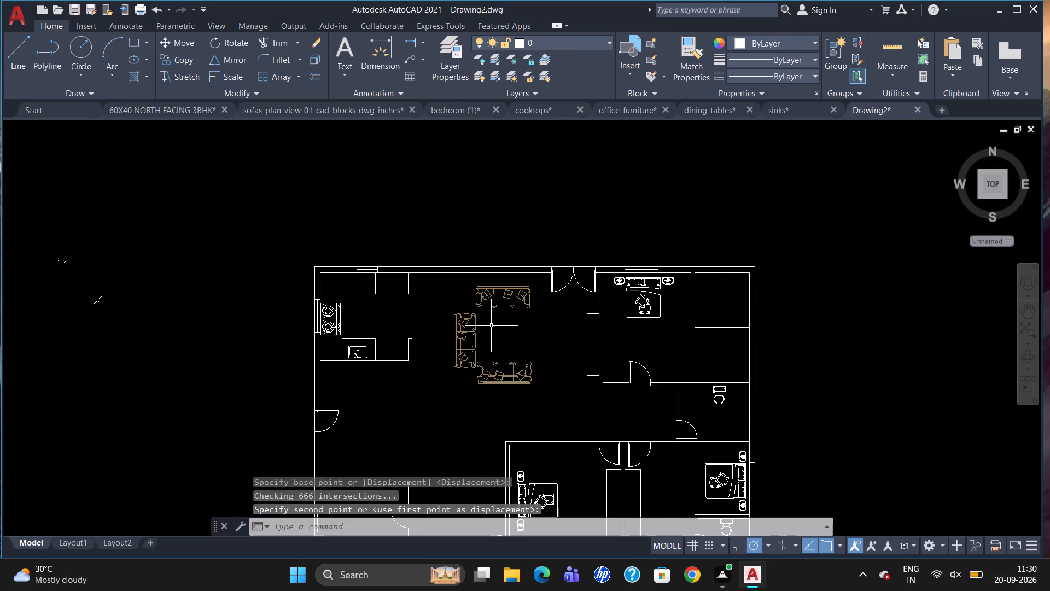
pyautogui.write('REC')
pyautogui.press('Return')
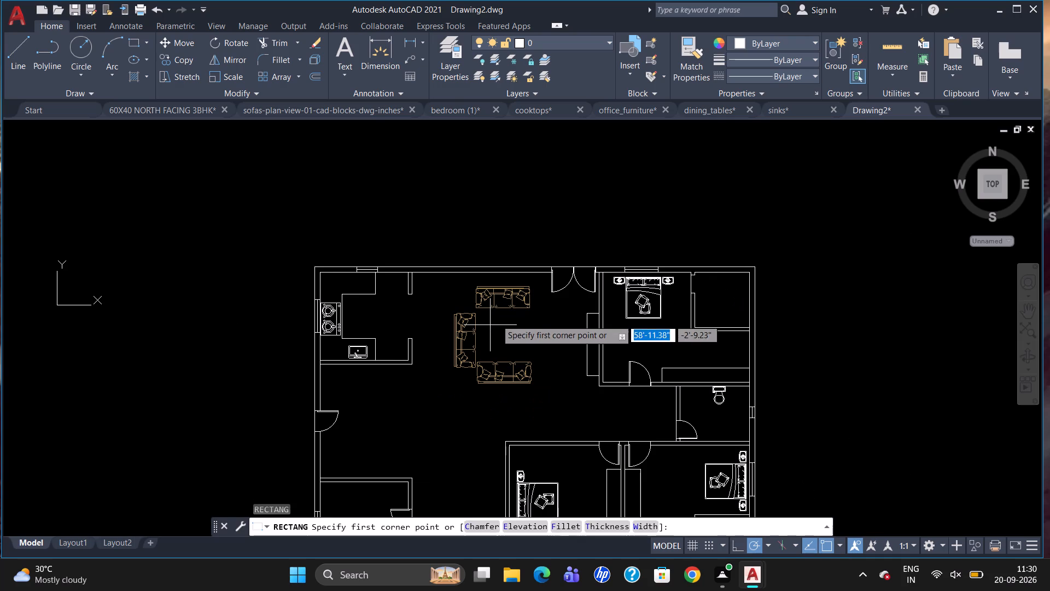
pyautogui.scroll(1, 503, 333)
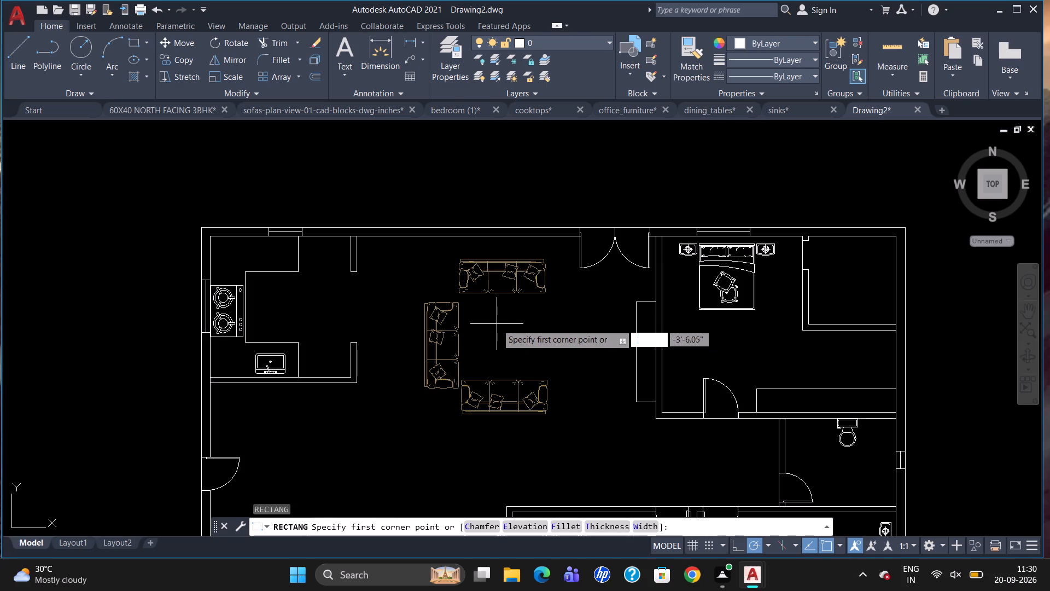
pyautogui.moveTo(480, 316); pyautogui.dragTo(487, 334)
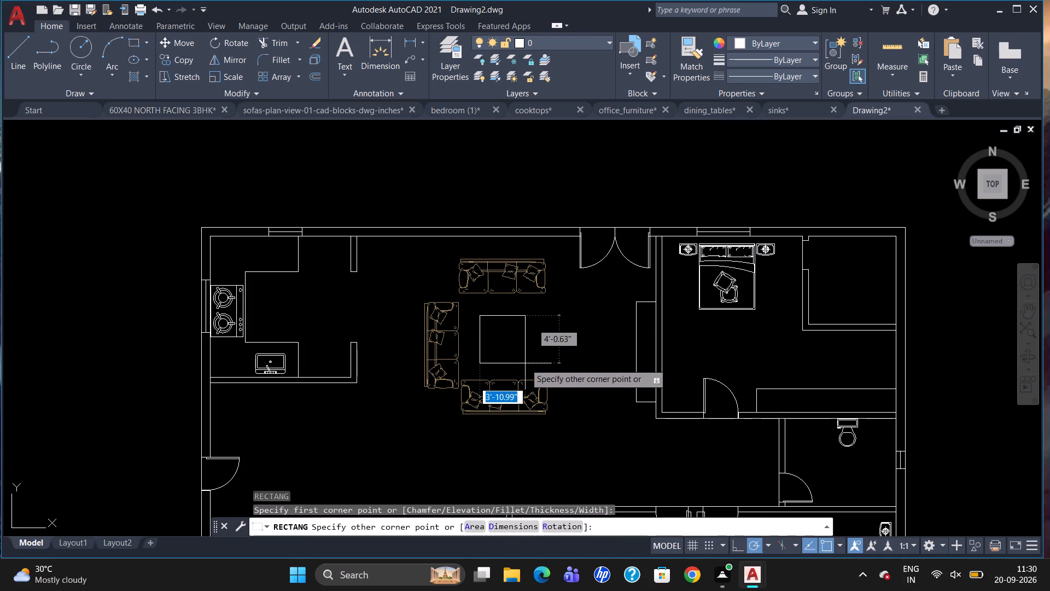
pyautogui.click(524, 367)
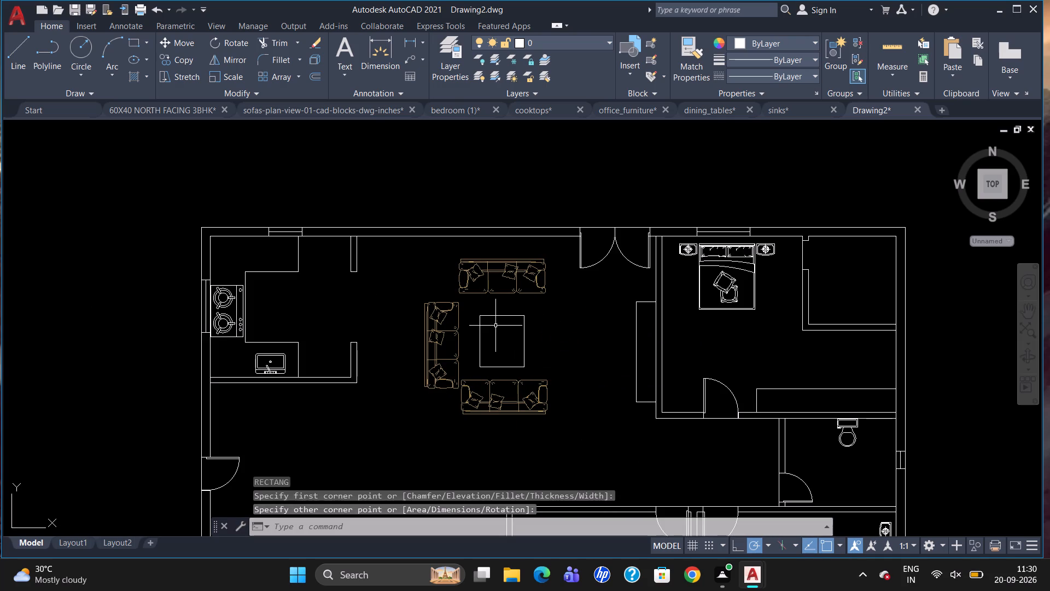
# Offset the centre table rectangle 3" inward to form its inner border.
pyautogui.press('o')
pyautogui.press('Return')
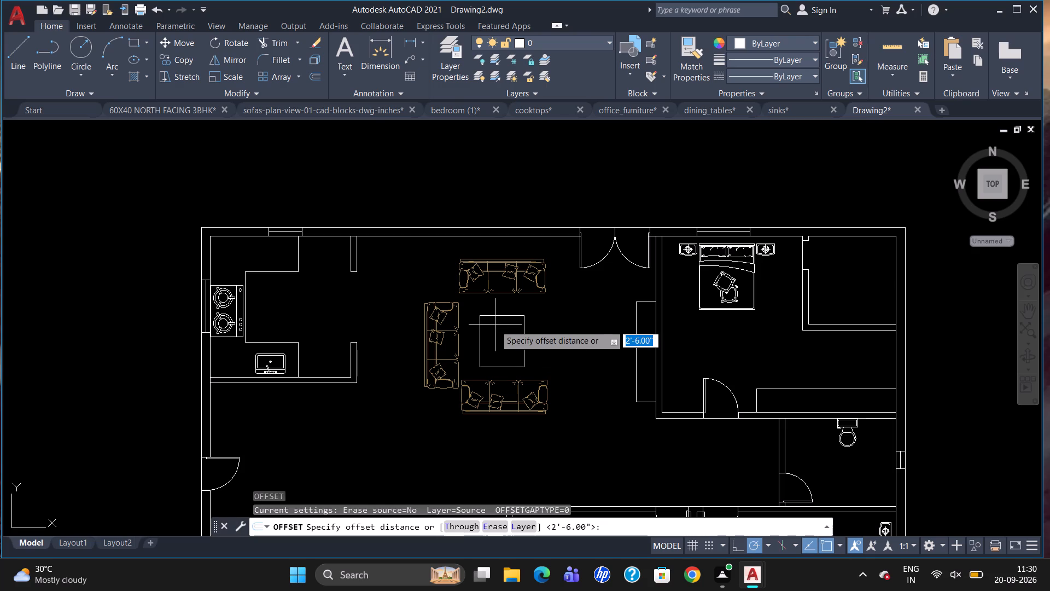
pyautogui.press('3')
pyautogui.press('Return')
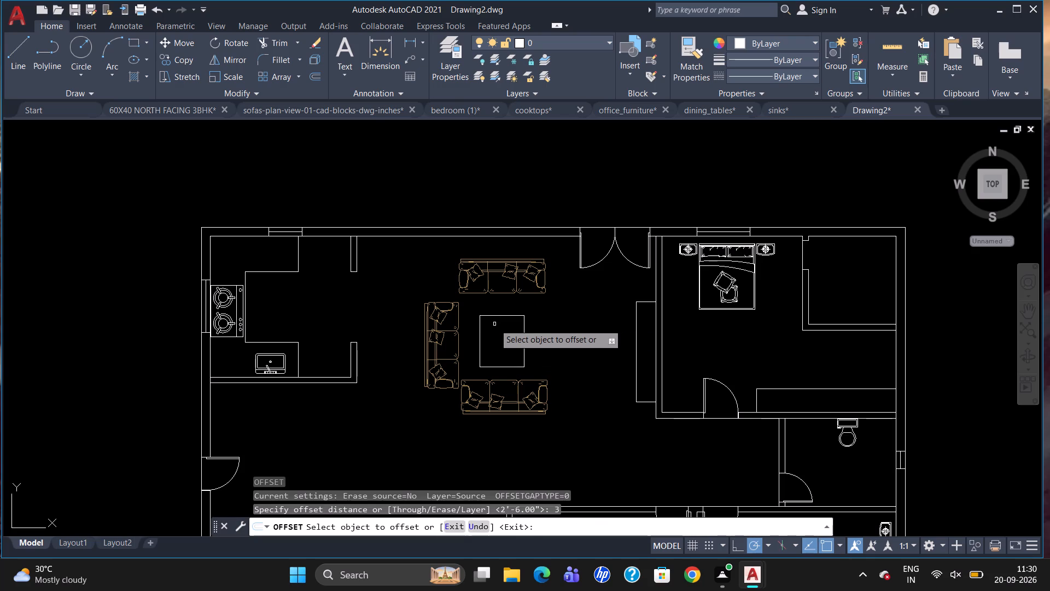
pyautogui.moveTo(493, 316); pyautogui.dragTo(499, 326)
pyautogui.click(500, 335)
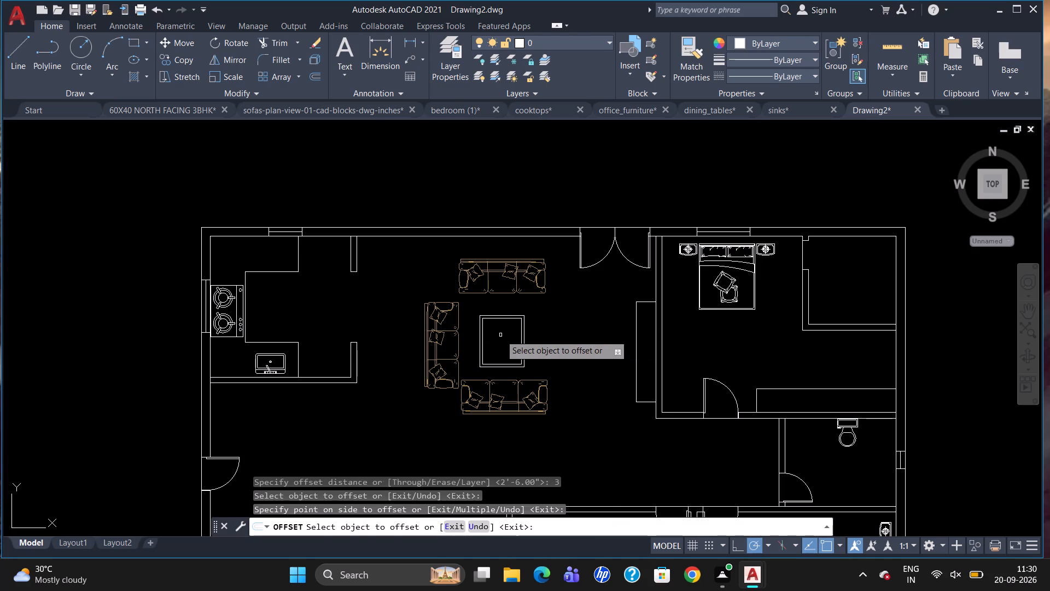
pyautogui.press('Escape')
# Move the north sofa slightly south, closer to the west sofa's north end.
pyautogui.click(492, 265)
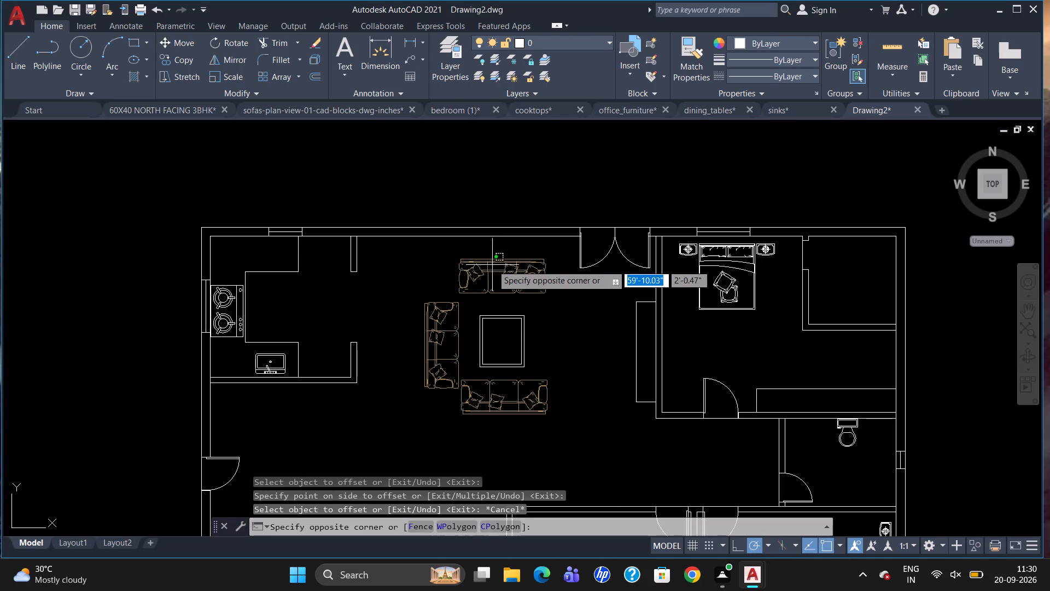
pyautogui.click(483, 269)
pyautogui.press('m')
pyautogui.press('Return')
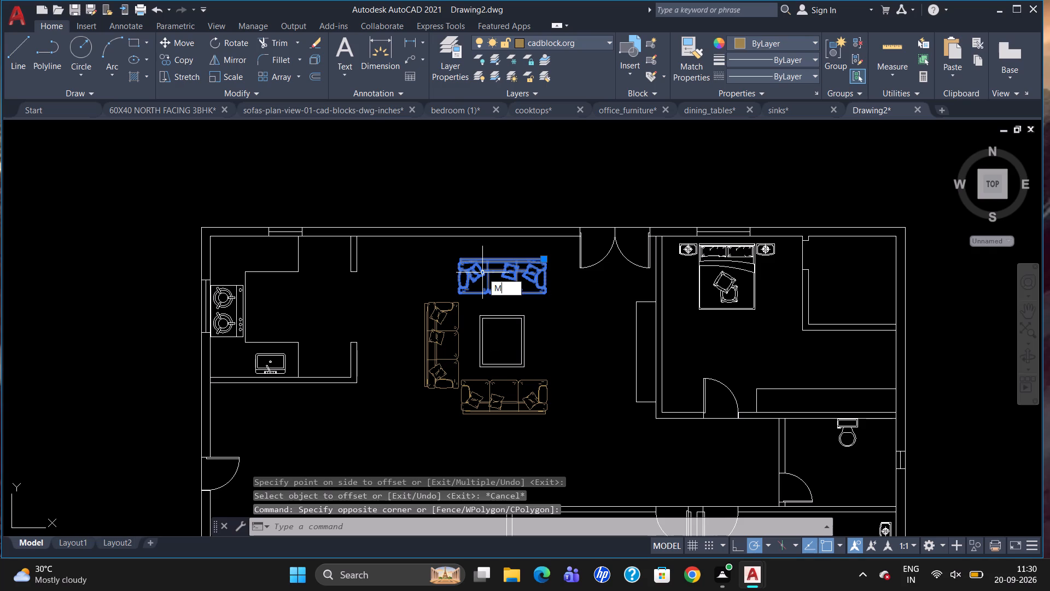
pyautogui.click(468, 291)
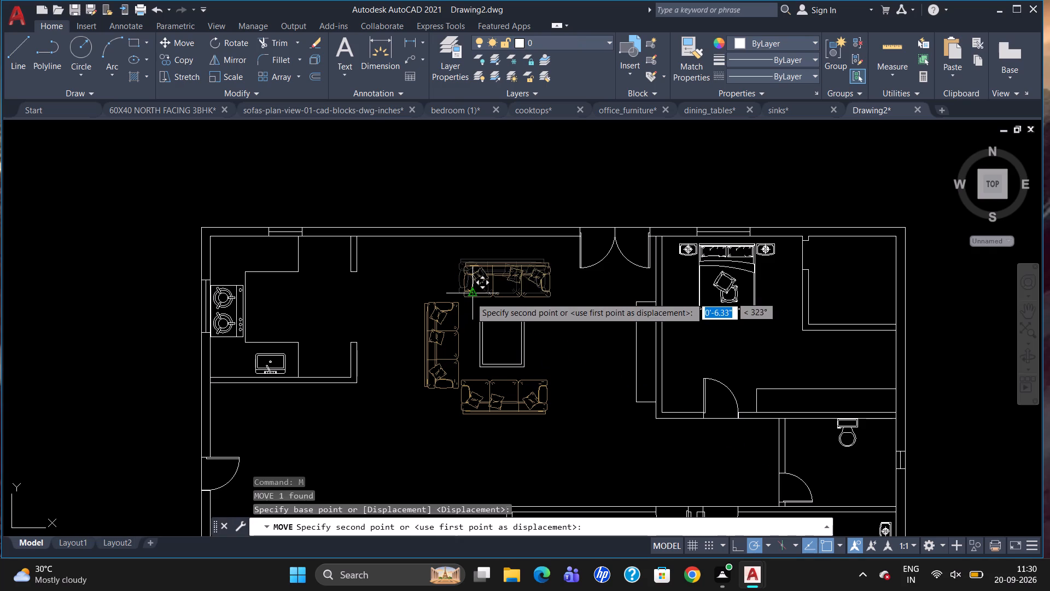
pyautogui.scroll(2, 464, 296)
pyautogui.click(464, 296)
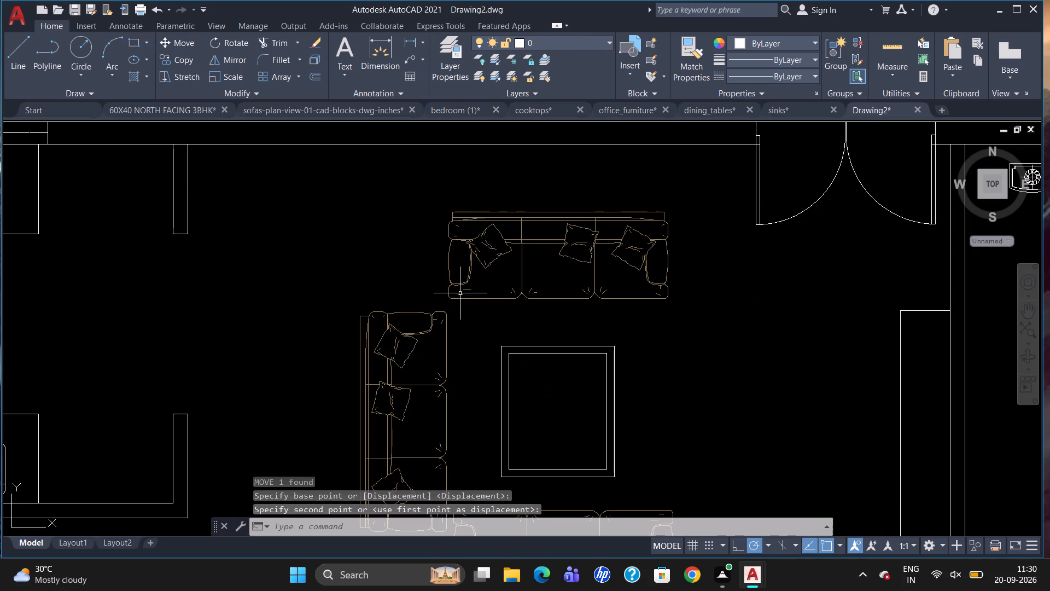
pyautogui.scroll(-1, 422, 257)
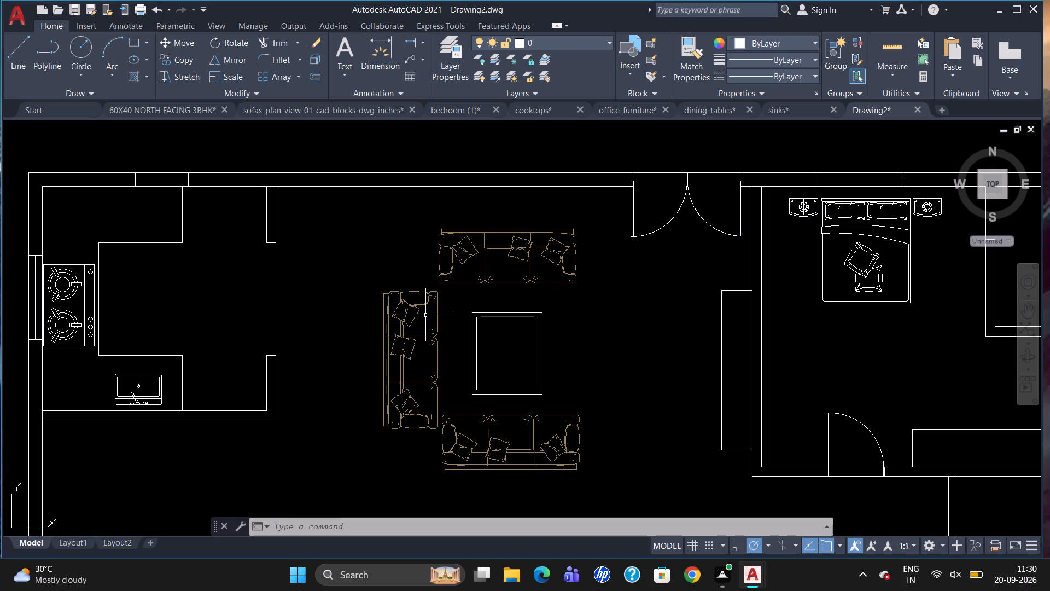
# Set the colour of all three hall sofas to ByBlock.
pyautogui.scroll(-2, 600, 247)
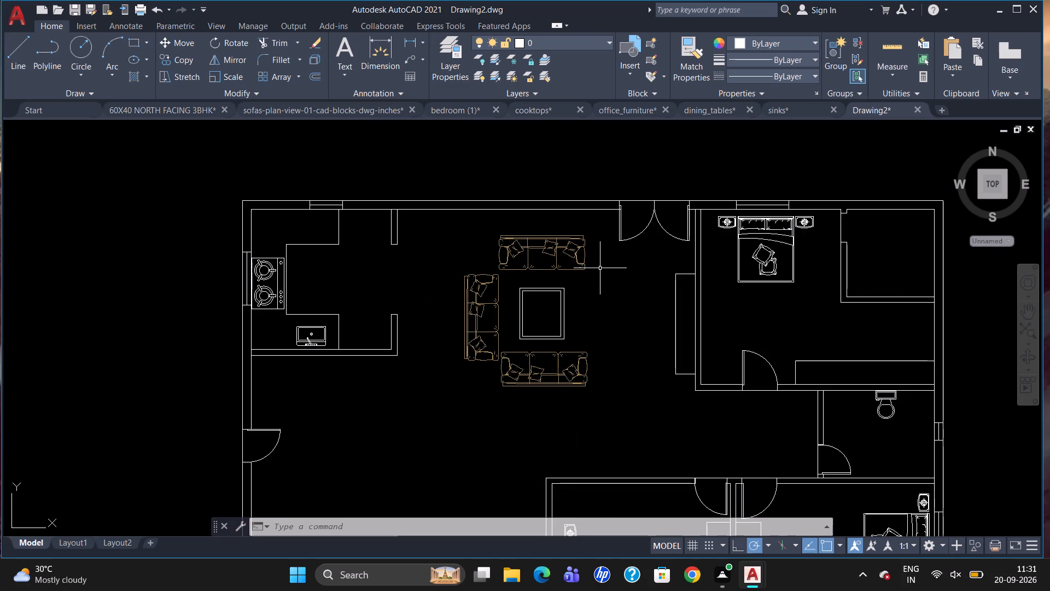
pyautogui.click(564, 253)
pyautogui.moveTo(534, 280); pyautogui.dragTo(536, 288)
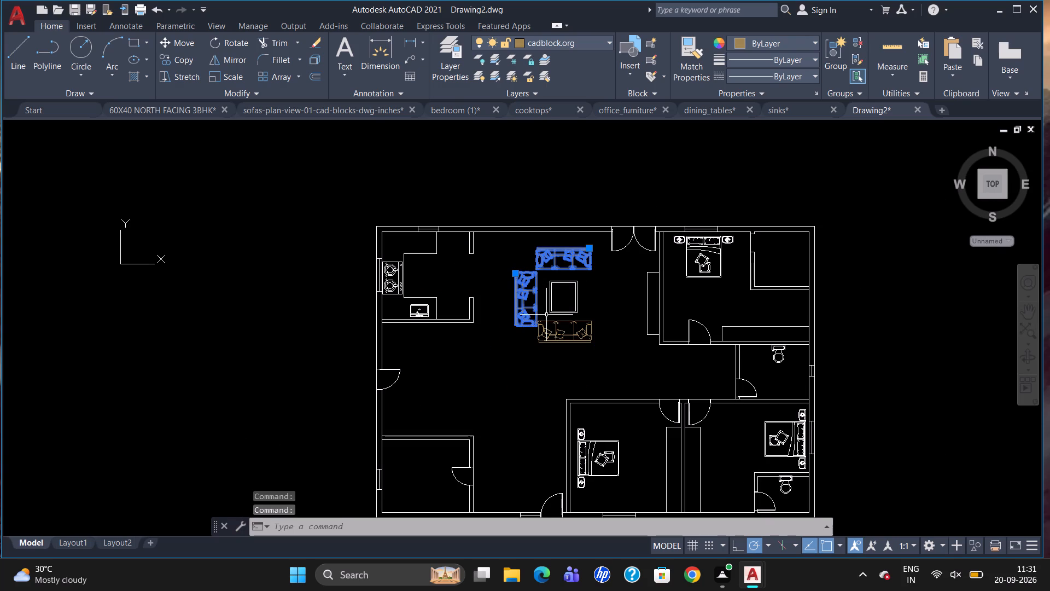
pyautogui.click(574, 341)
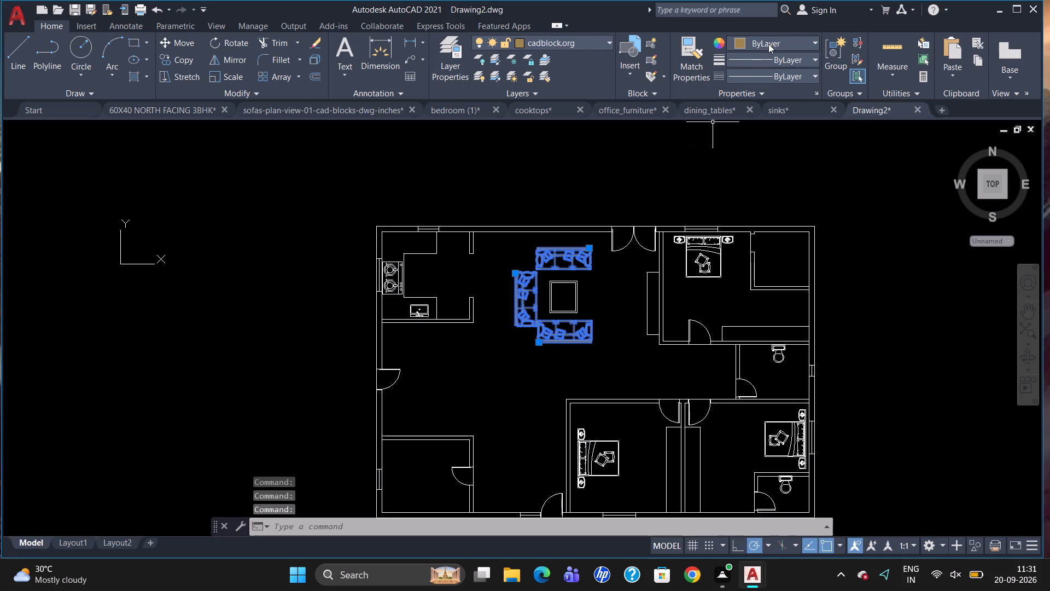
pyautogui.click(768, 44)
pyautogui.click(779, 76)
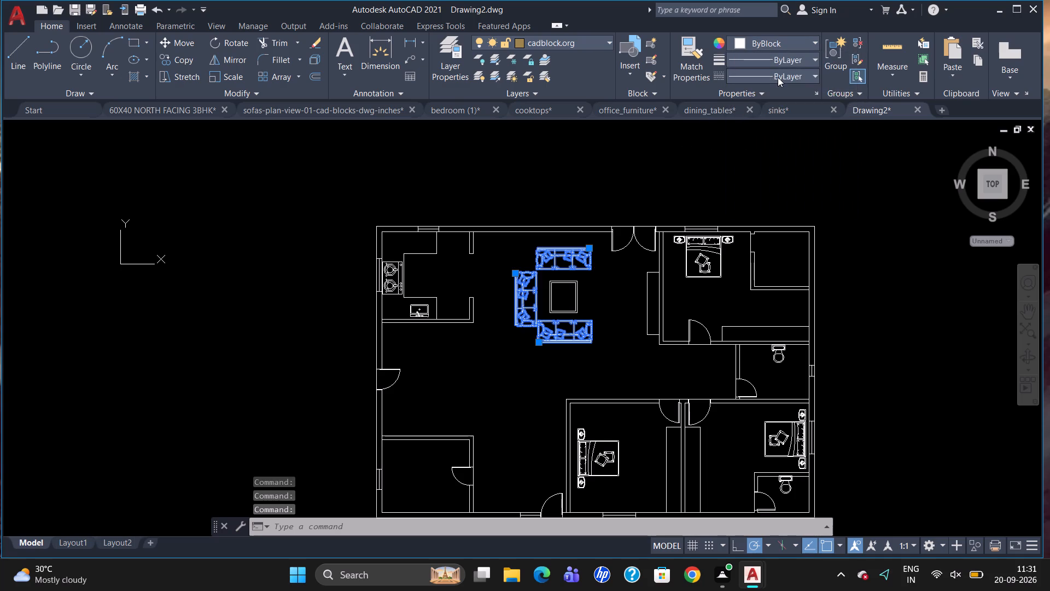
pyautogui.press('Escape')
pyautogui.press('Escape')
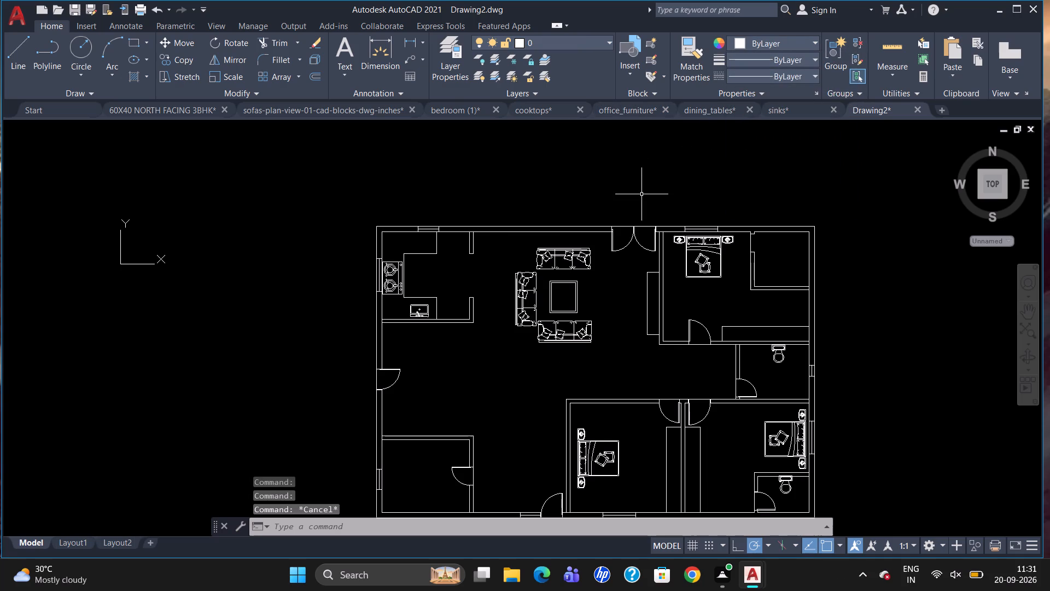
# Copy the six-seat hatched rectangular dining set from the dining_tables drawing and paste it beside the floor plan in Drawing2.
pyautogui.scroll(-1, 641, 194)
pyautogui.scroll(-1, 646, 276)
pyautogui.scroll(1, 657, 312)
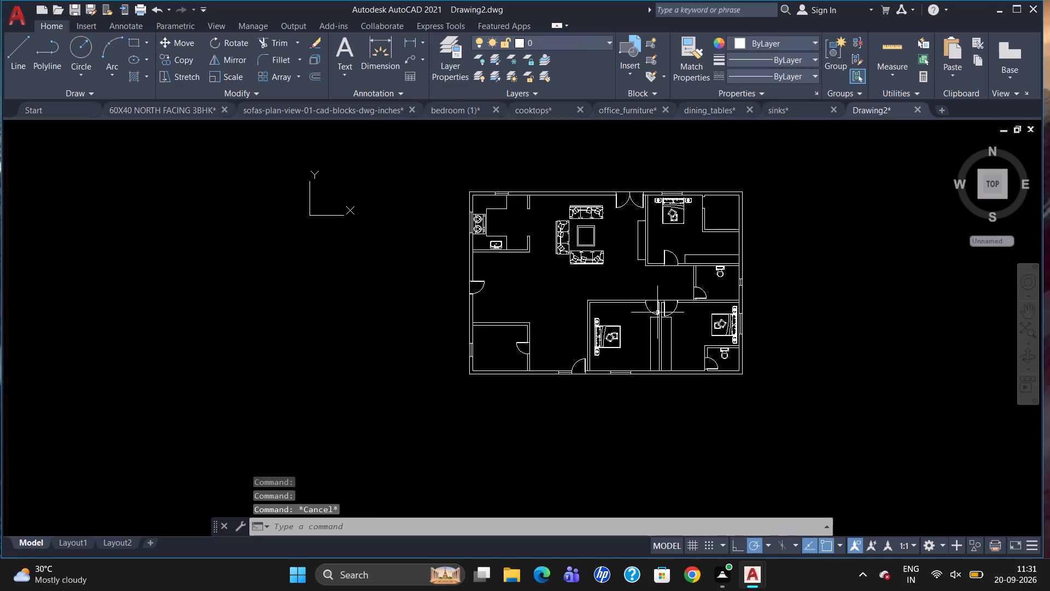
pyautogui.scroll(1, 550, 309)
pyautogui.scroll(-1, 538, 329)
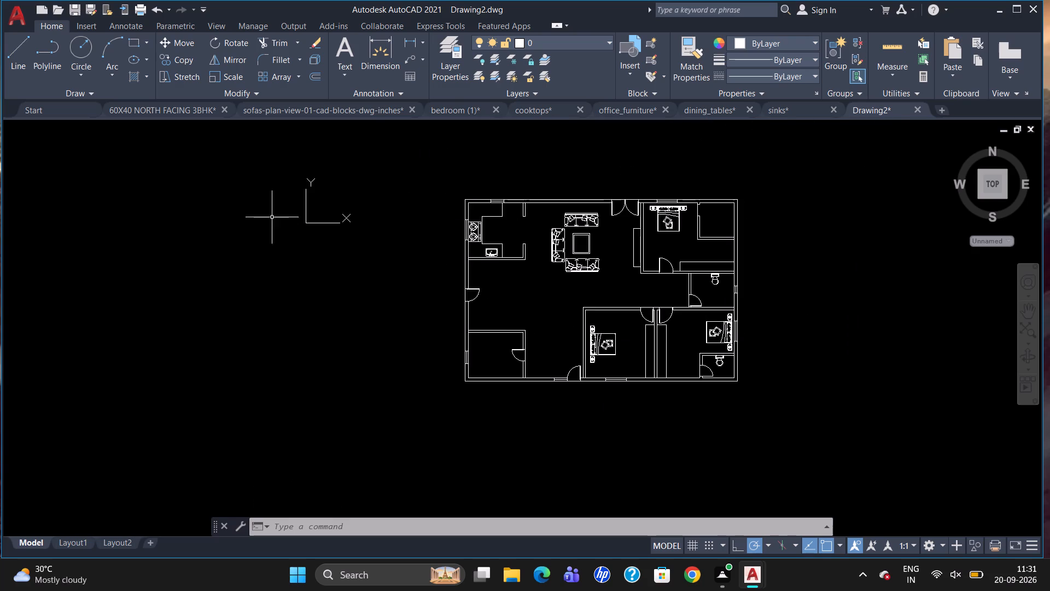
pyautogui.click(705, 112)
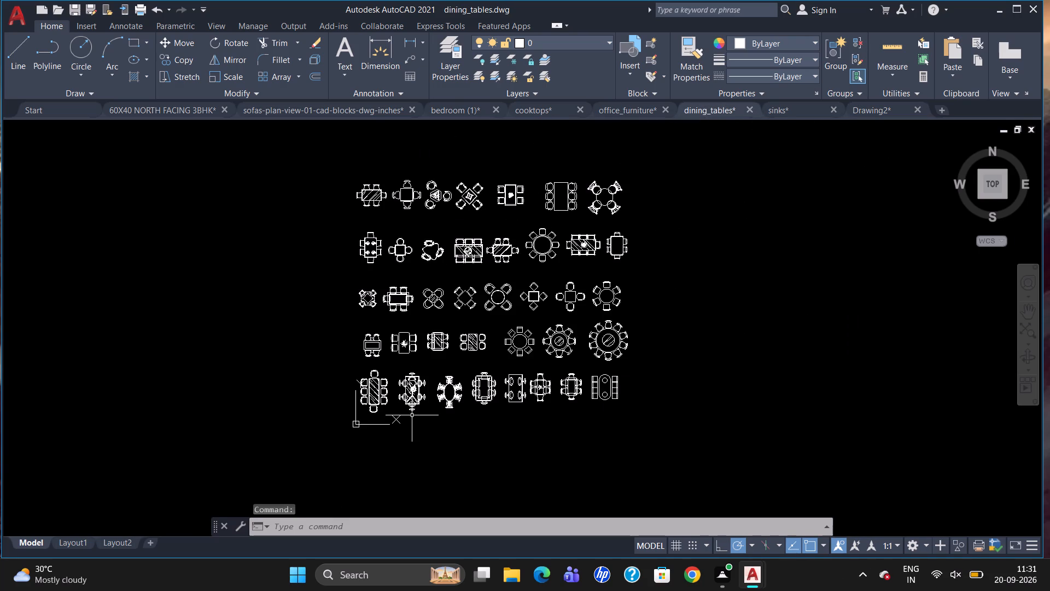
pyautogui.click(370, 198)
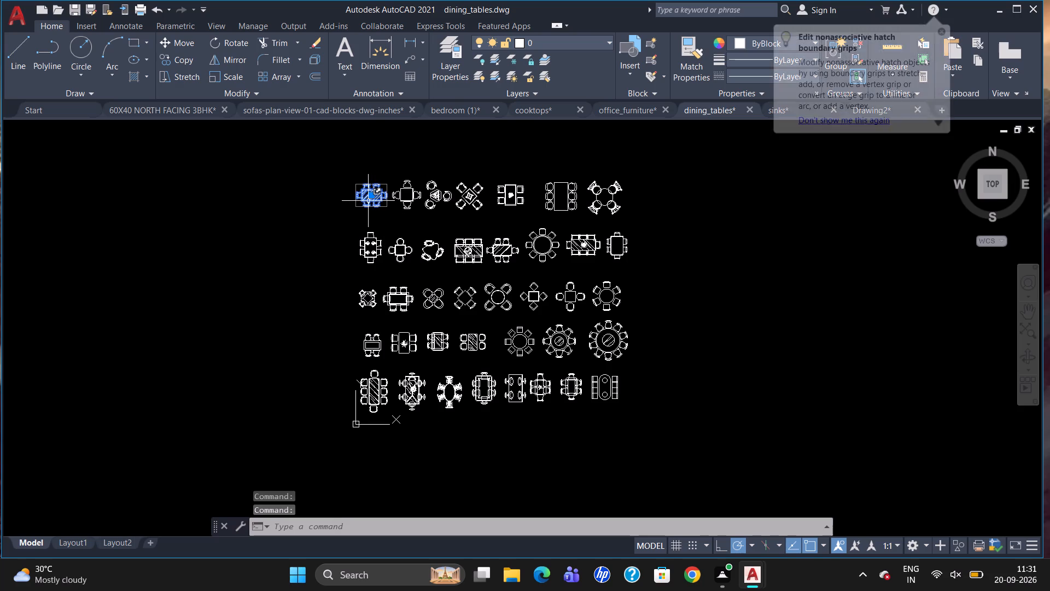
pyautogui.hotkey('ctrl', 'c')
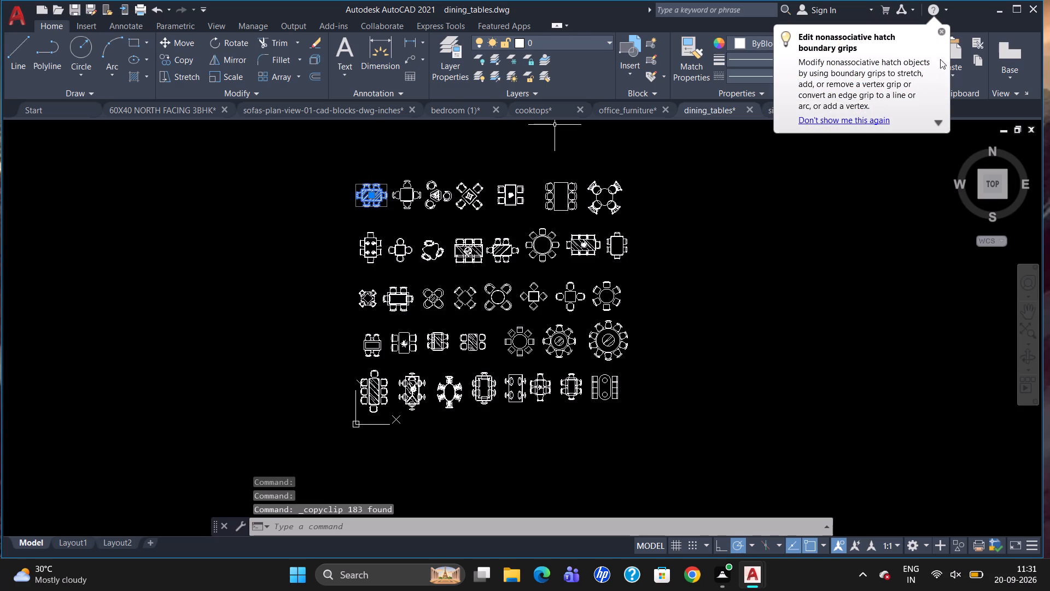
pyautogui.click(942, 33)
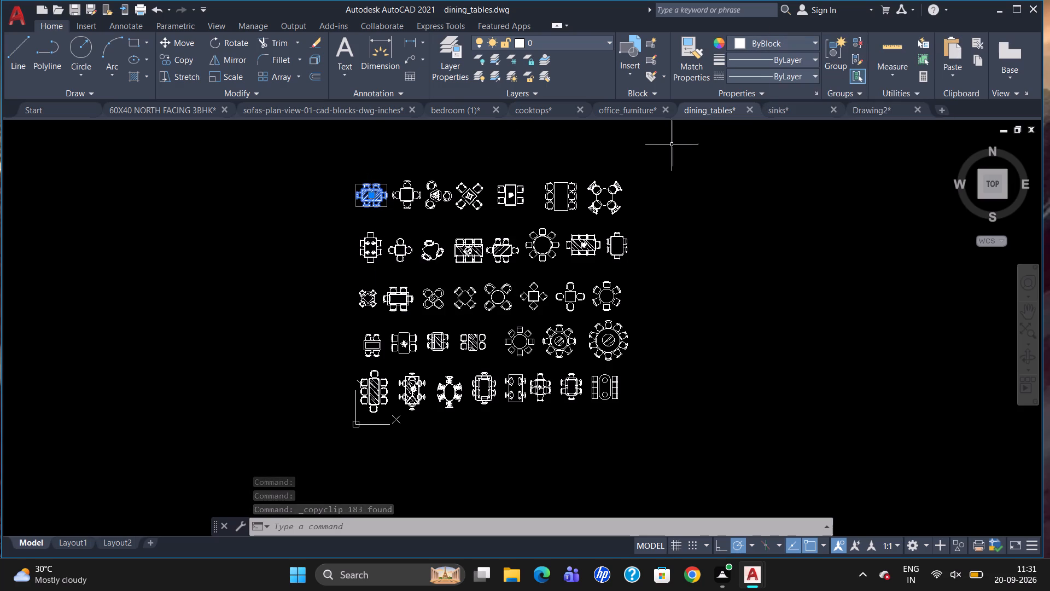
pyautogui.click(884, 115)
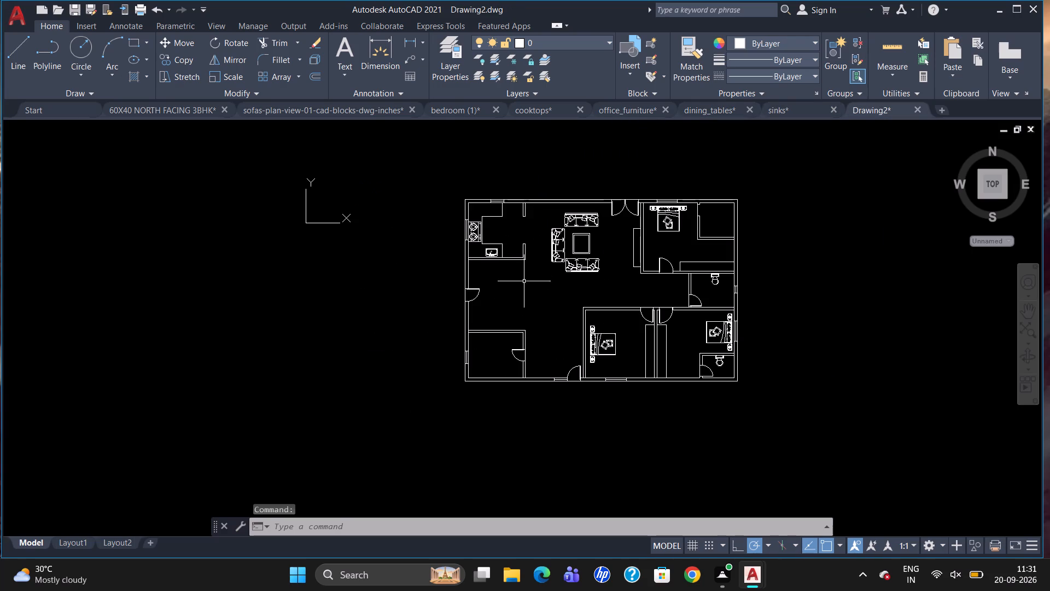
pyautogui.hotkey('ctrl', 'v')
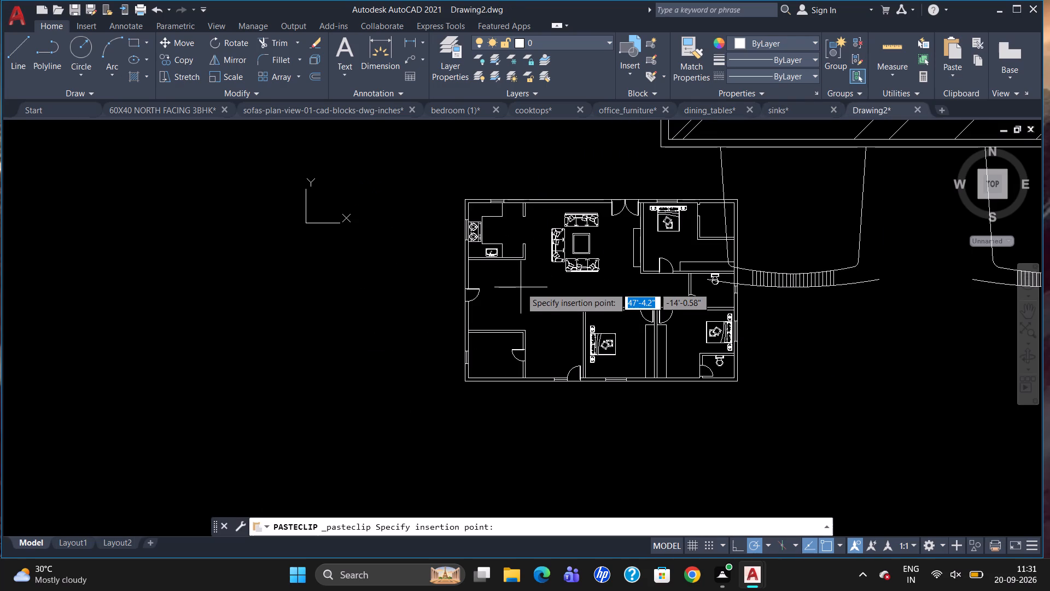
pyautogui.scroll(-3, 571, 356)
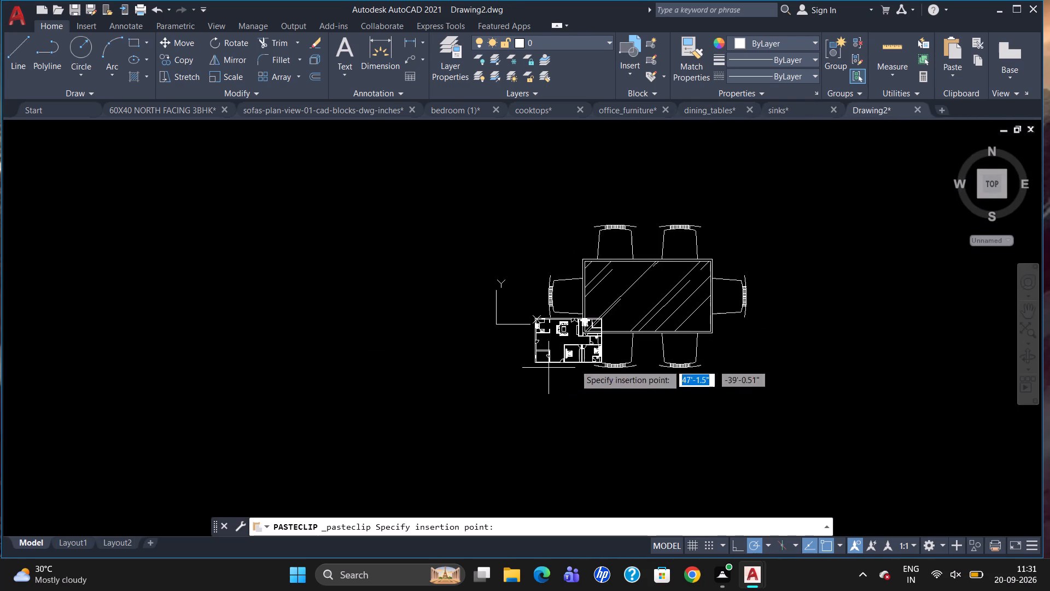
pyautogui.scroll(2, 607, 352)
pyautogui.click(608, 352)
# Group all the objects of the pasted six-seat dining set.
pyautogui.scroll(-2, 603, 363)
pyautogui.moveTo(962, 424); pyautogui.dragTo(989, 340)
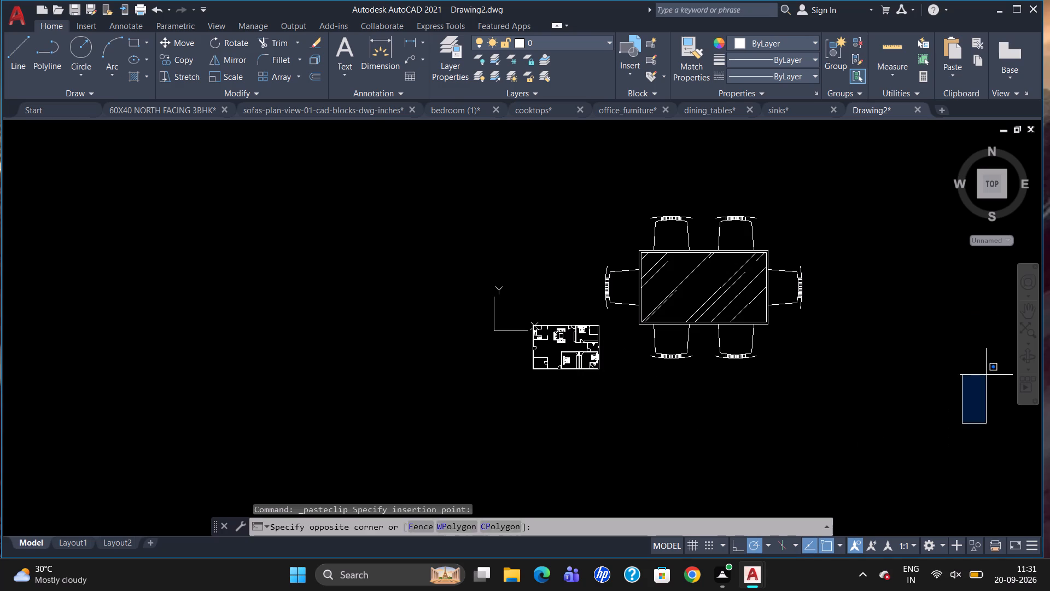
pyautogui.moveTo(989, 340); pyautogui.dragTo(634, 342)
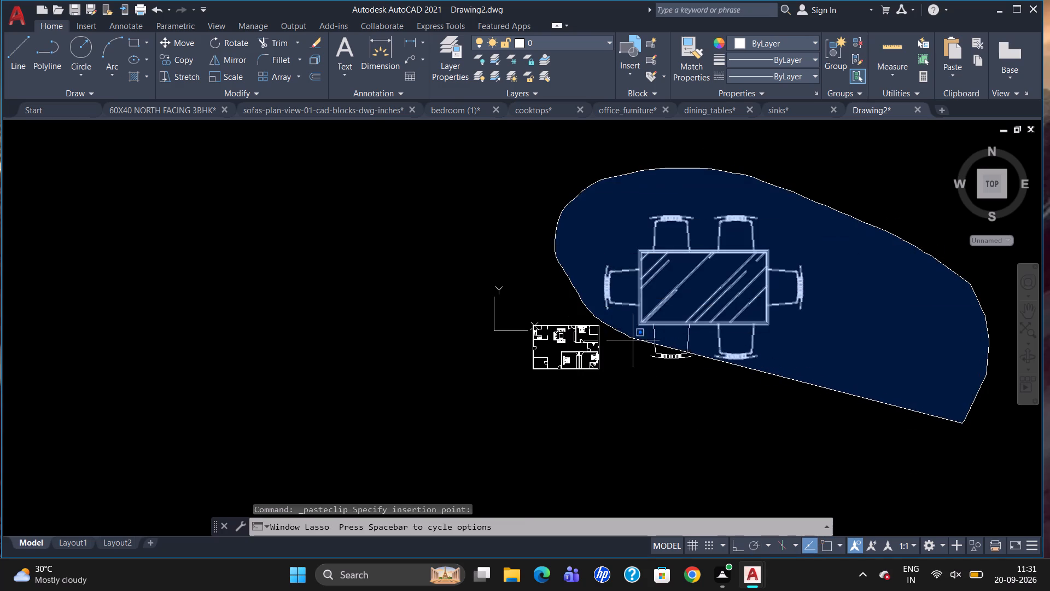
pyautogui.moveTo(634, 342); pyautogui.dragTo(647, 374)
pyautogui.press('g')
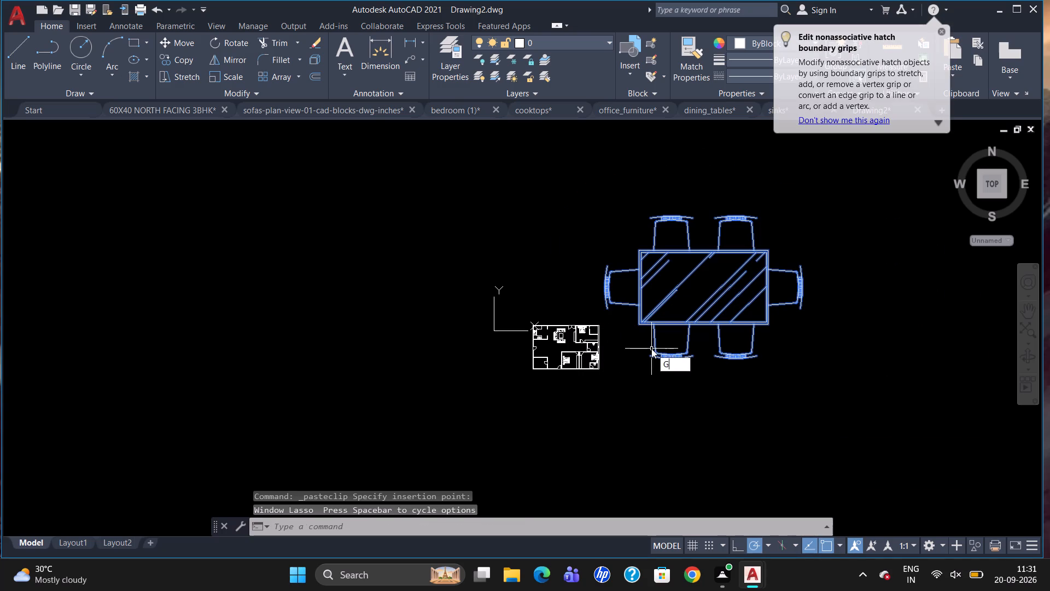
pyautogui.press('Return')
# Scale the grouped dining set down by eye until it spans roughly a quarter of the floor plan's width.
pyautogui.click(655, 346)
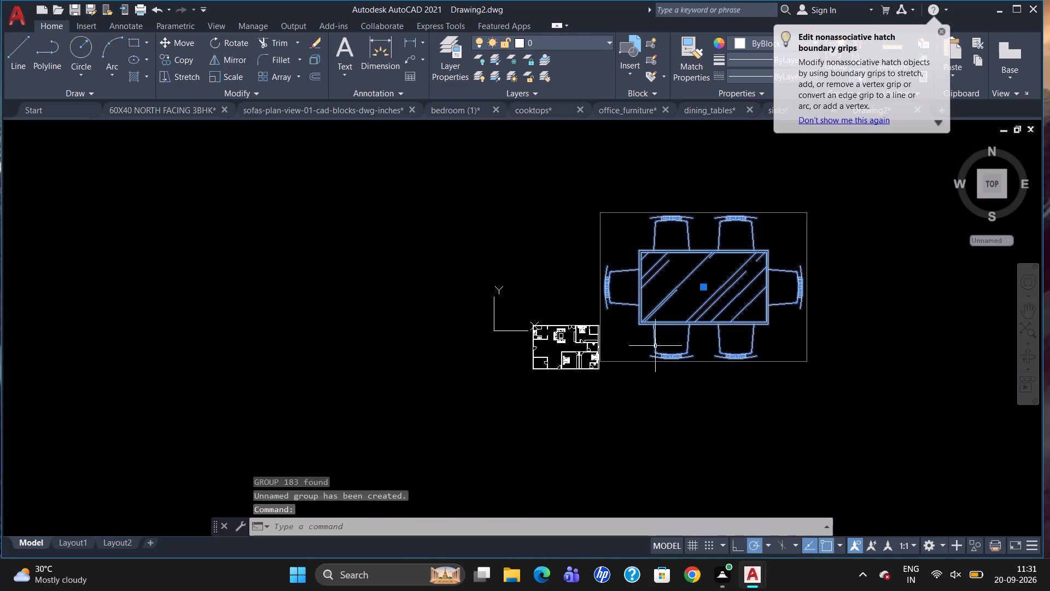
pyautogui.write('SC')
pyautogui.press('Return')
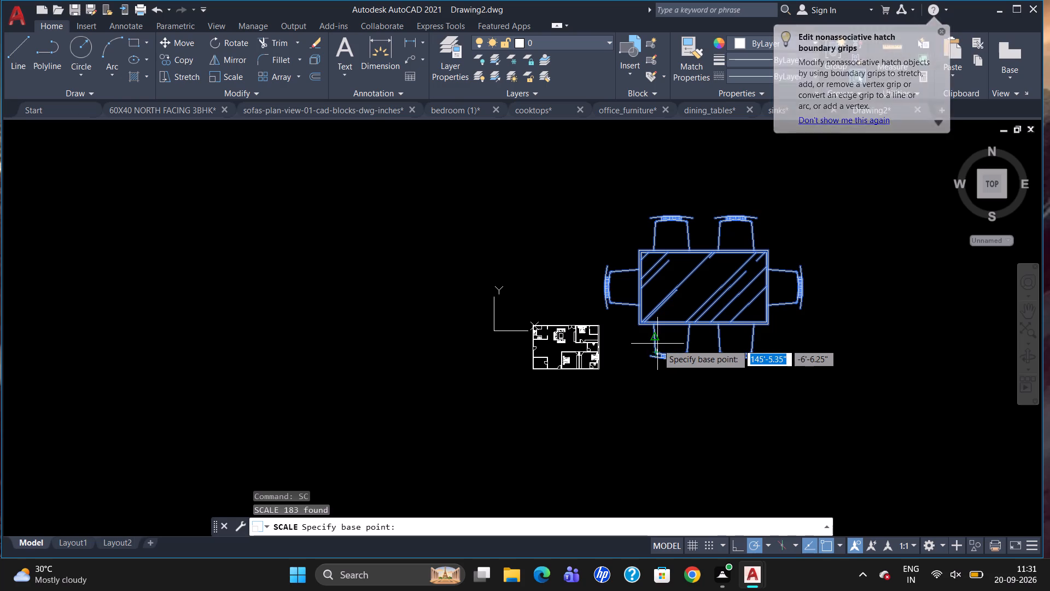
pyautogui.click(657, 344)
pyautogui.click(660, 340)
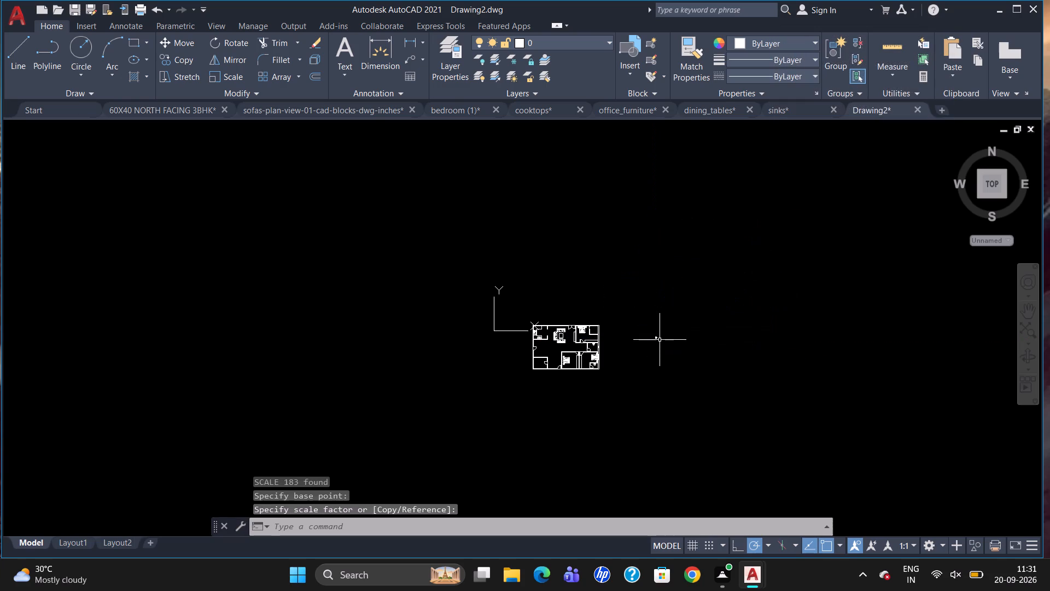
pyautogui.scroll(2, 660, 340)
pyautogui.moveTo(652, 337); pyautogui.dragTo(666, 344)
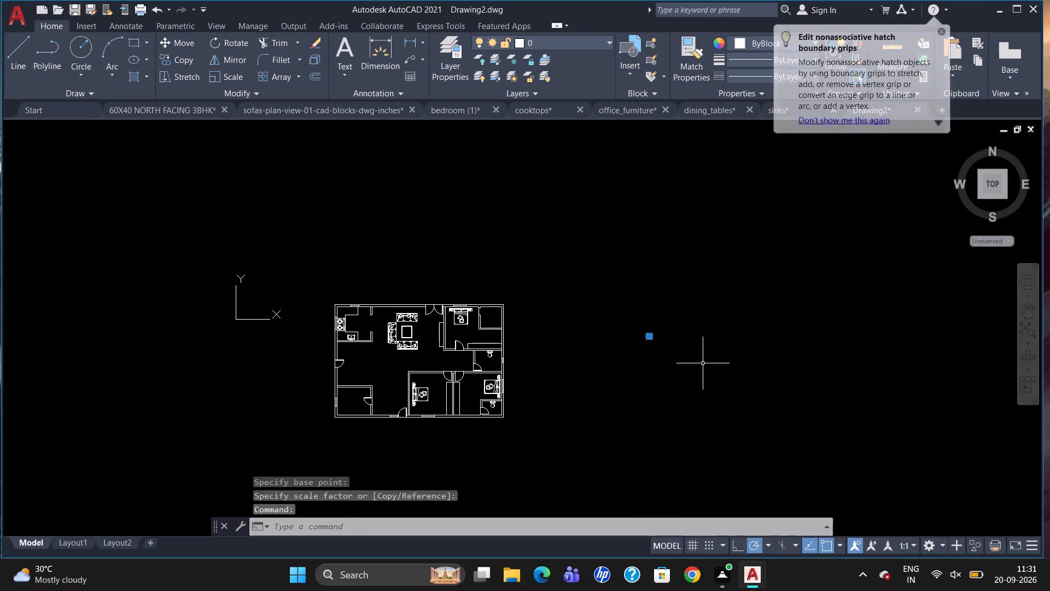
pyautogui.write('SC')
pyautogui.press('Return')
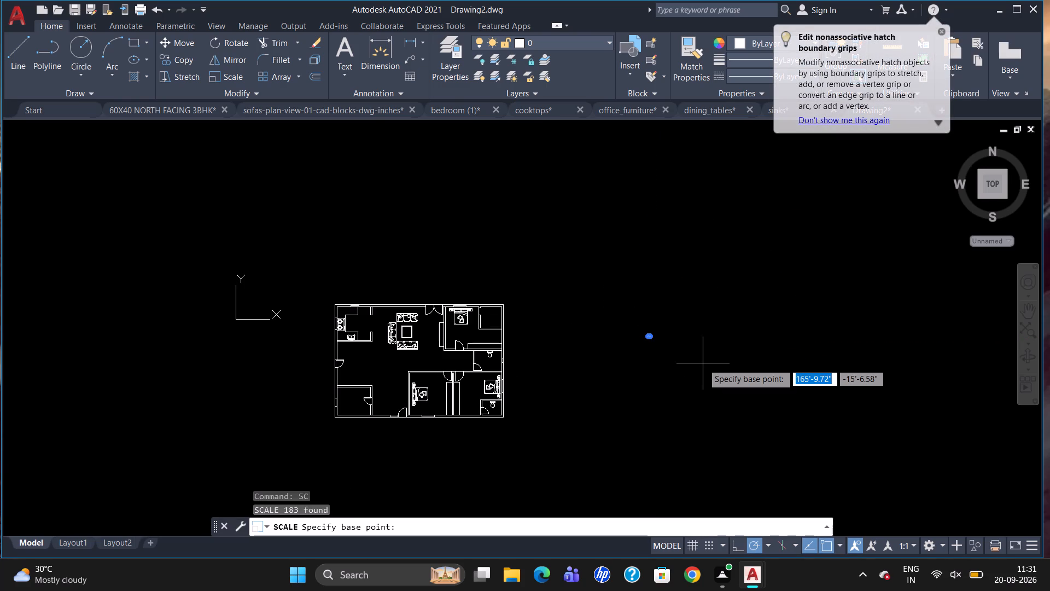
pyautogui.moveTo(646, 333); pyautogui.dragTo(649, 325)
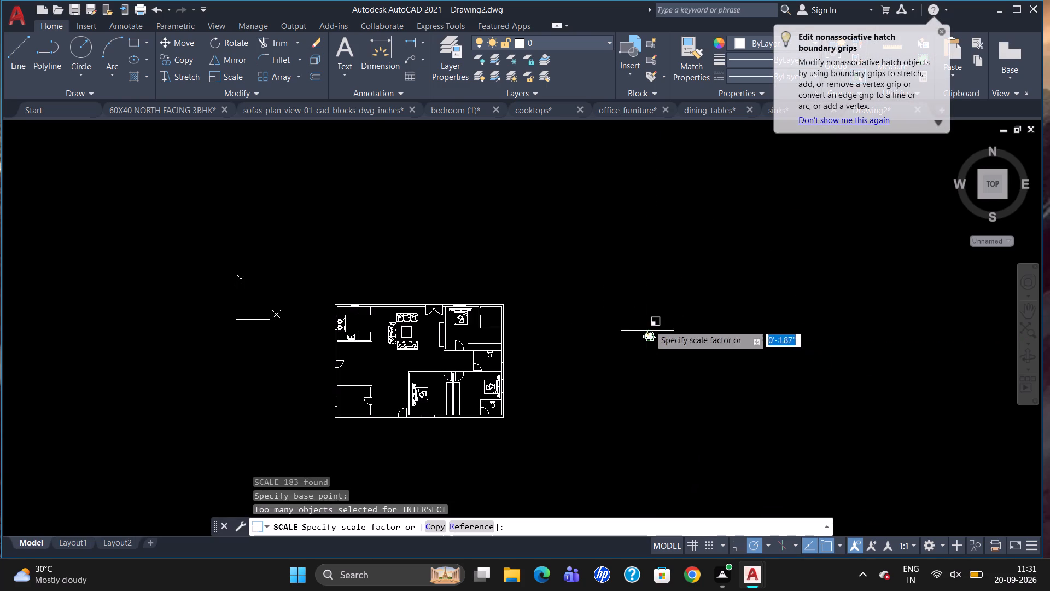
pyautogui.moveTo(655, 315); pyautogui.dragTo(657, 328)
# Move the dining set into the open area south of the kitchen, near the west door.
pyautogui.click(658, 338)
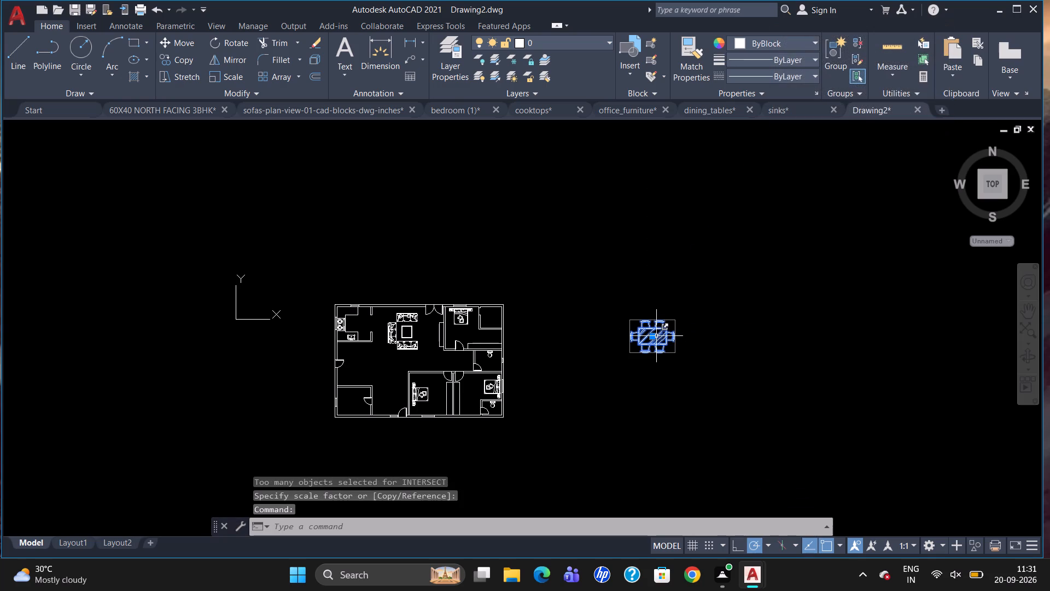
pyautogui.click(652, 337)
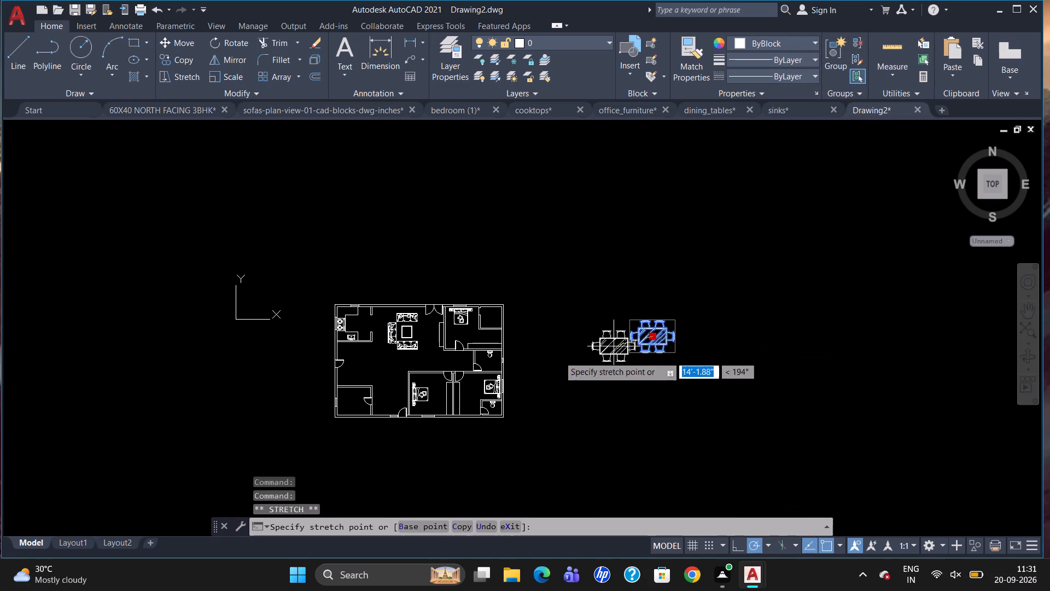
pyautogui.scroll(3, 372, 361)
pyautogui.click(352, 365)
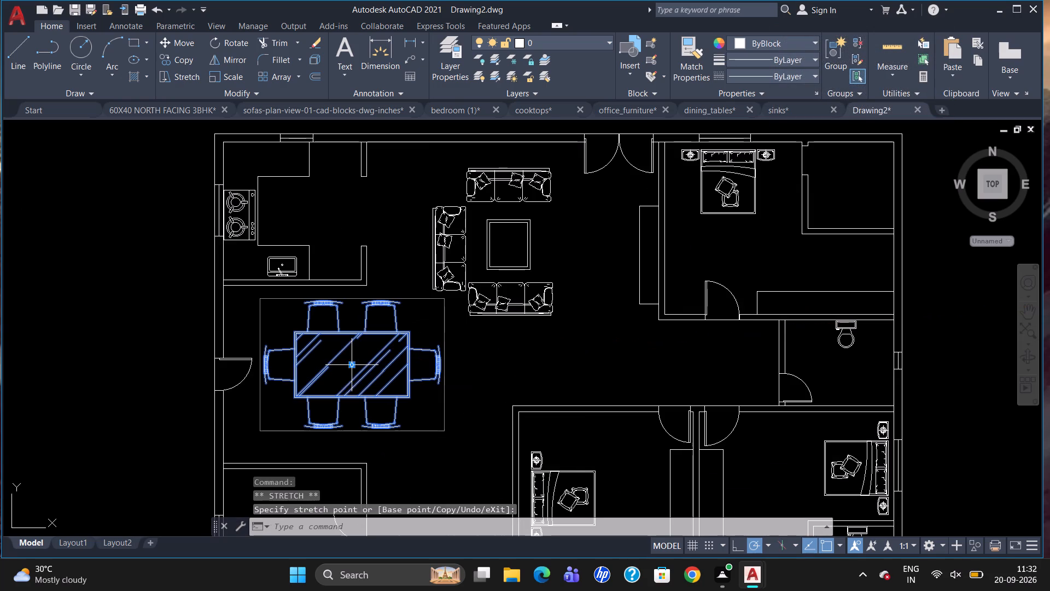
# Scale the dining set down by eye until its overall length is slightly less than a sofa's.
pyautogui.write('SC')
pyautogui.press('Return')
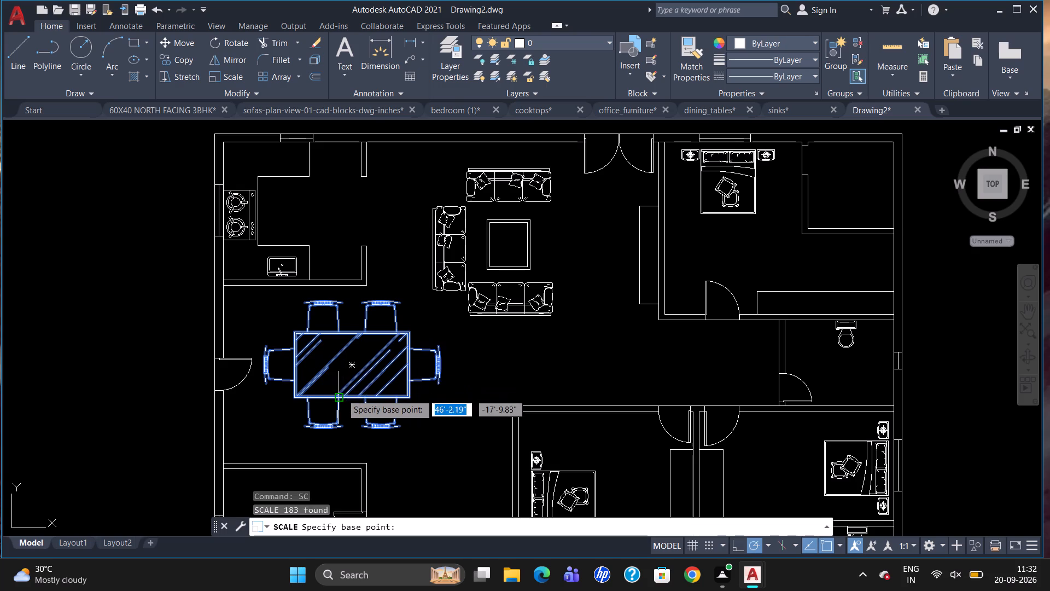
pyautogui.moveTo(342, 392); pyautogui.dragTo(346, 380)
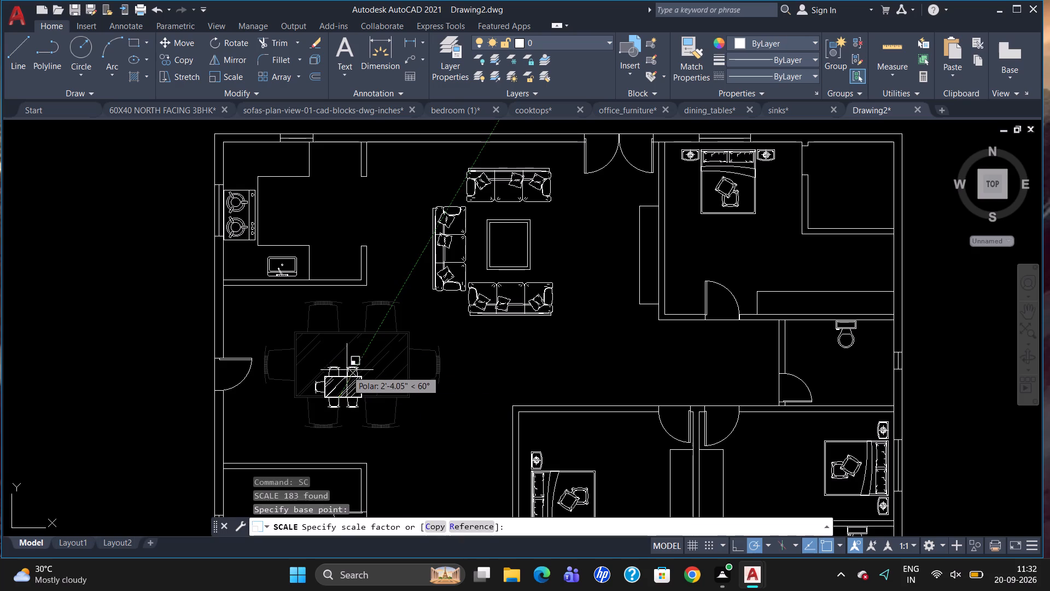
pyautogui.click(345, 363)
# Move the dining set about 3' west, closer to the west door.
pyautogui.click(343, 374)
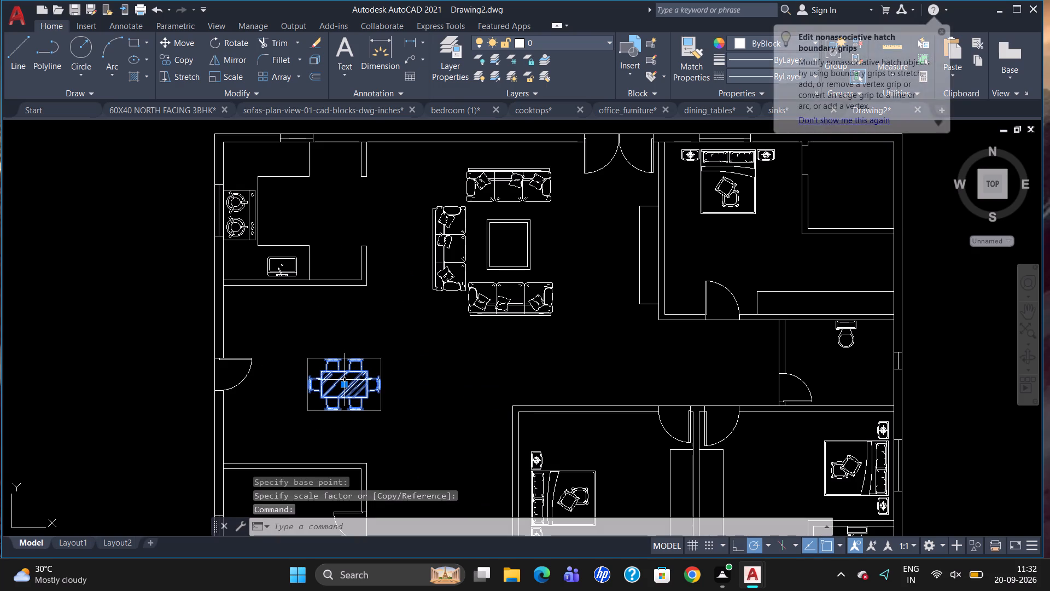
pyautogui.click(343, 384)
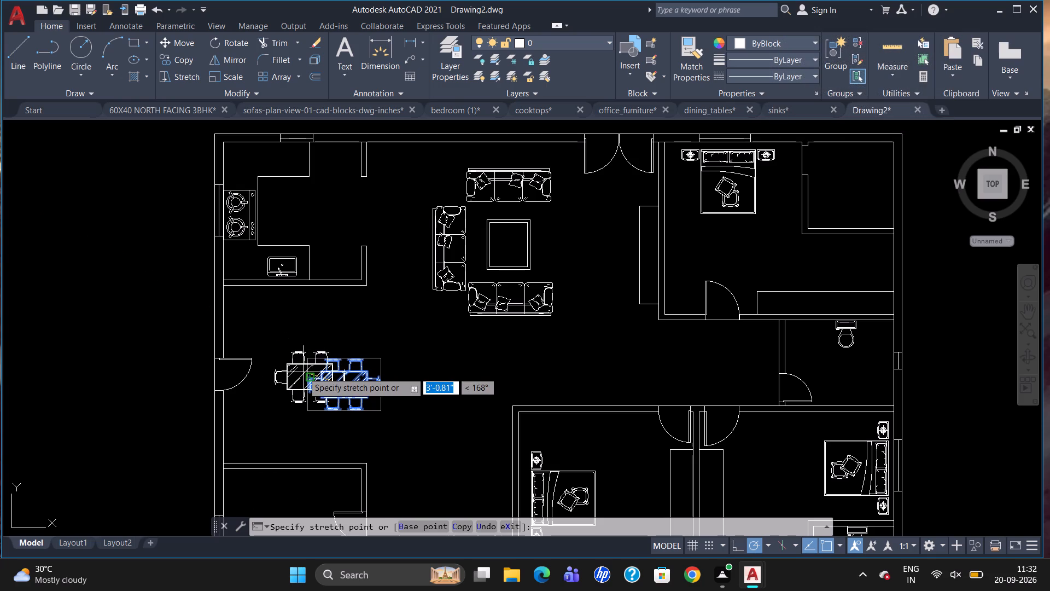
pyautogui.click(303, 372)
pyautogui.press('Escape')
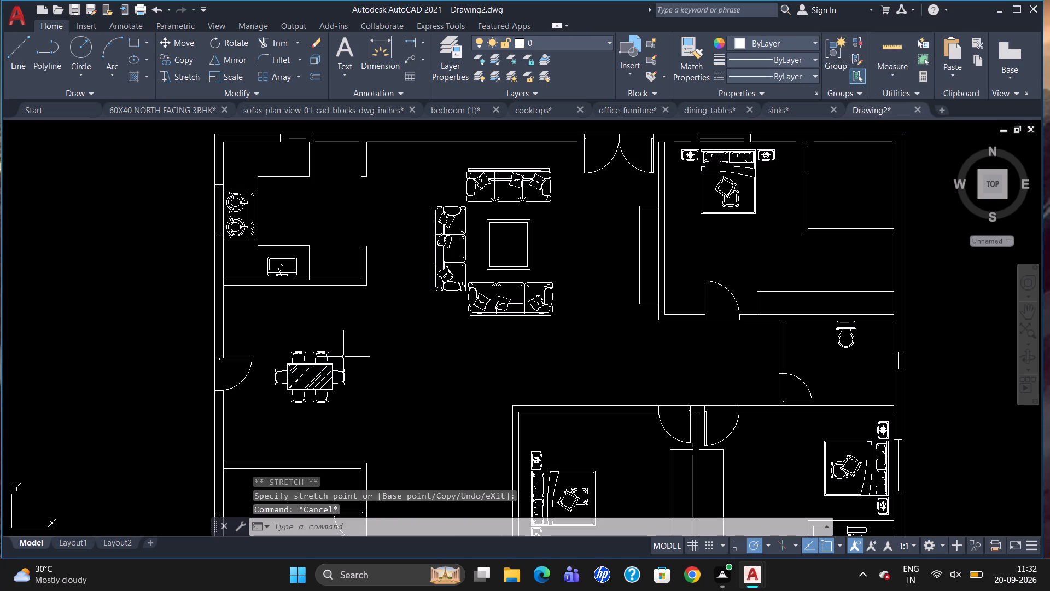
# Copy the large oval washbasin with its tap above the rim from the sinks drawing and paste it east of the plan in Drawing2.
pyautogui.scroll(-1, 368, 306)
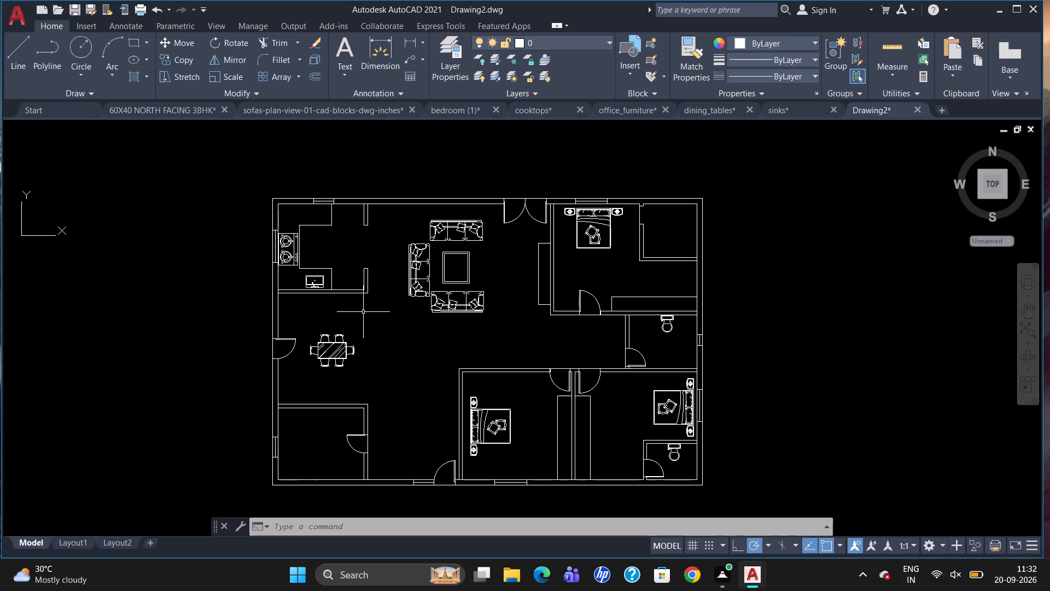
pyautogui.click(790, 112)
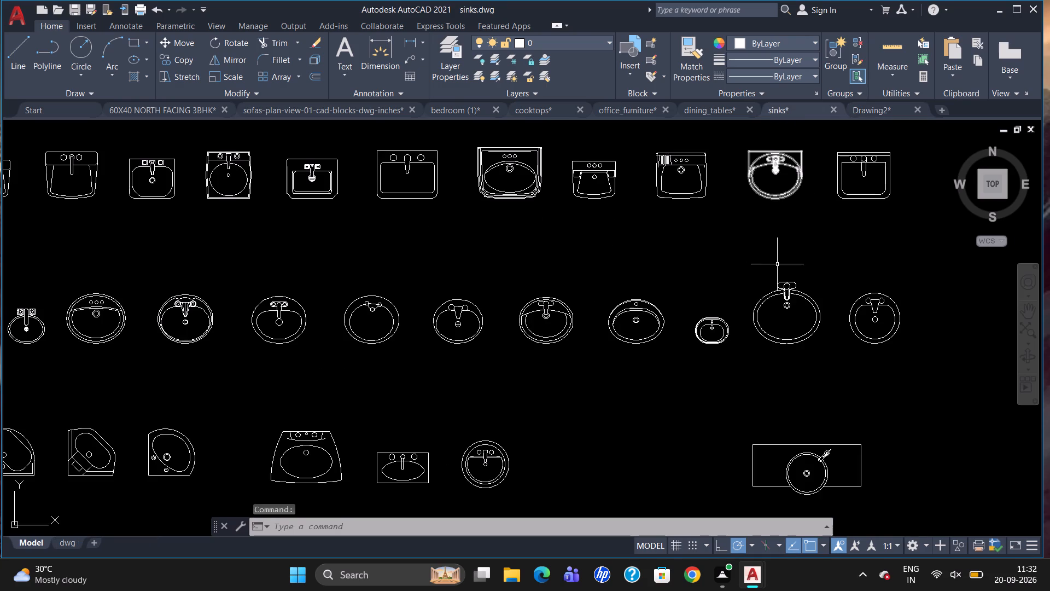
pyautogui.click(788, 286)
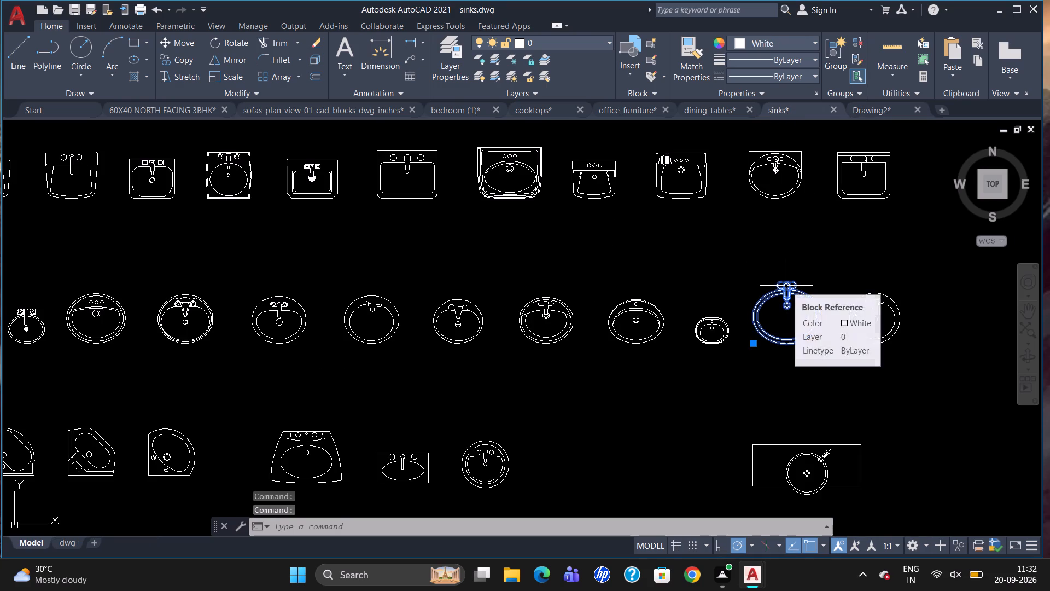
pyautogui.hotkey('ctrl', 'c')
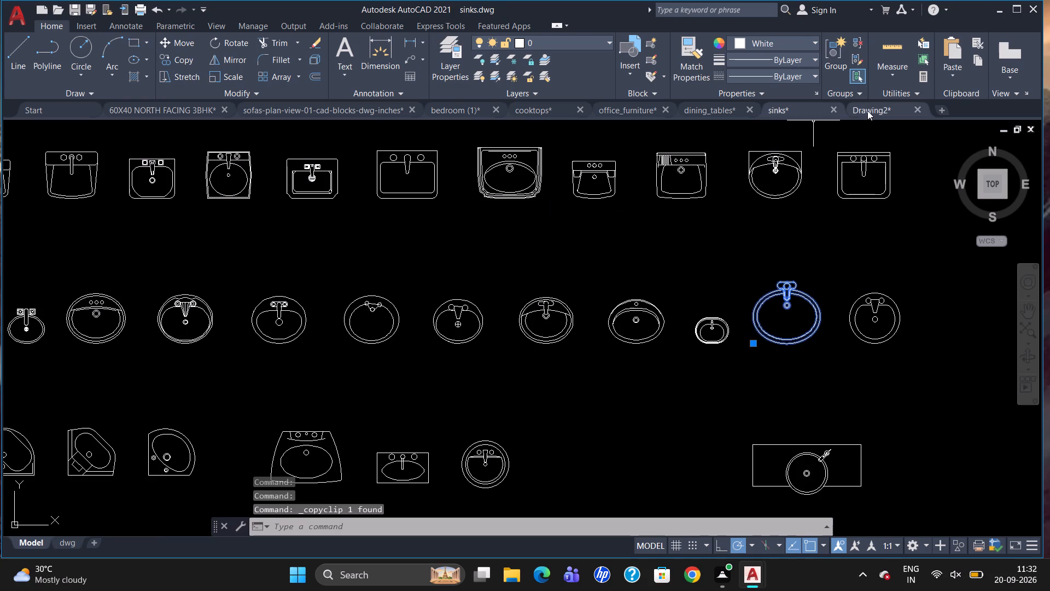
pyautogui.click(872, 107)
pyautogui.scroll(-1, 698, 230)
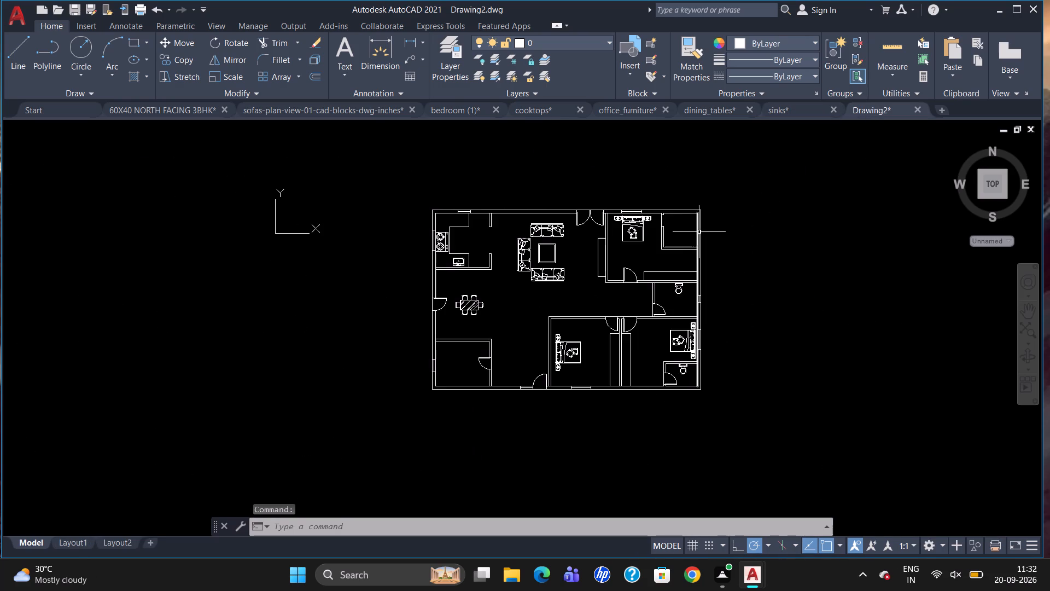
pyautogui.scroll(1, 742, 265)
pyautogui.hotkey('ctrl', 'v')
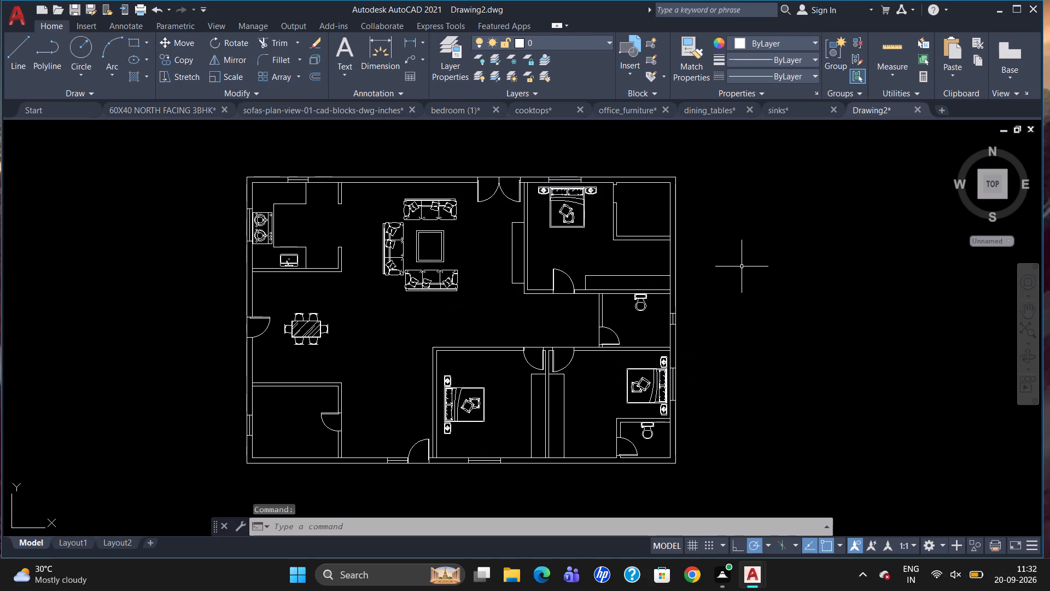
pyautogui.scroll(-2, 733, 395)
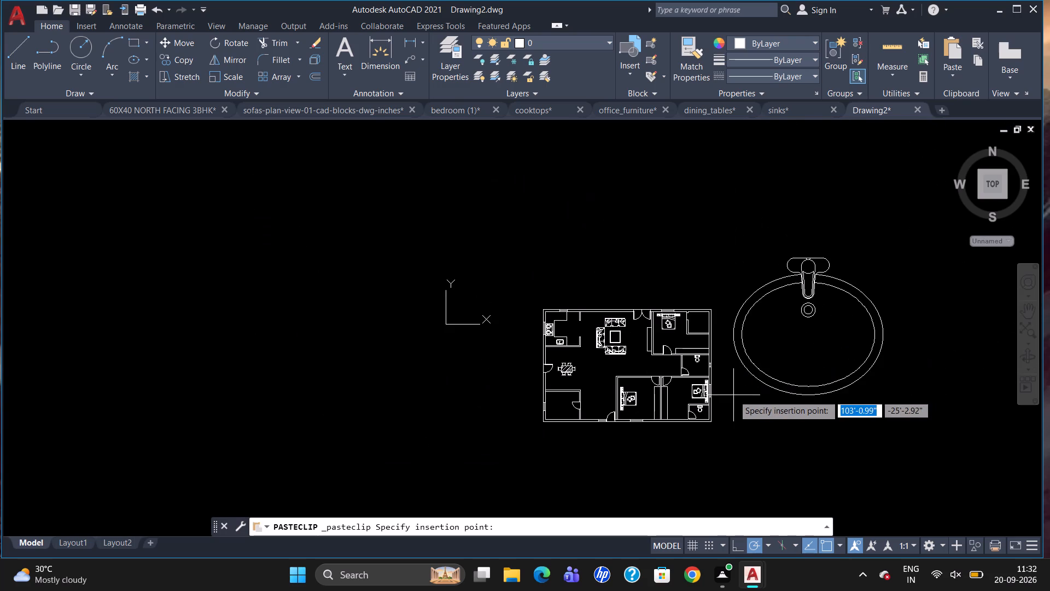
pyautogui.click(741, 393)
# Scale the pasted oval washbasin east of the plan down by eye until it is about as wide as the dining set.
pyautogui.click(752, 366)
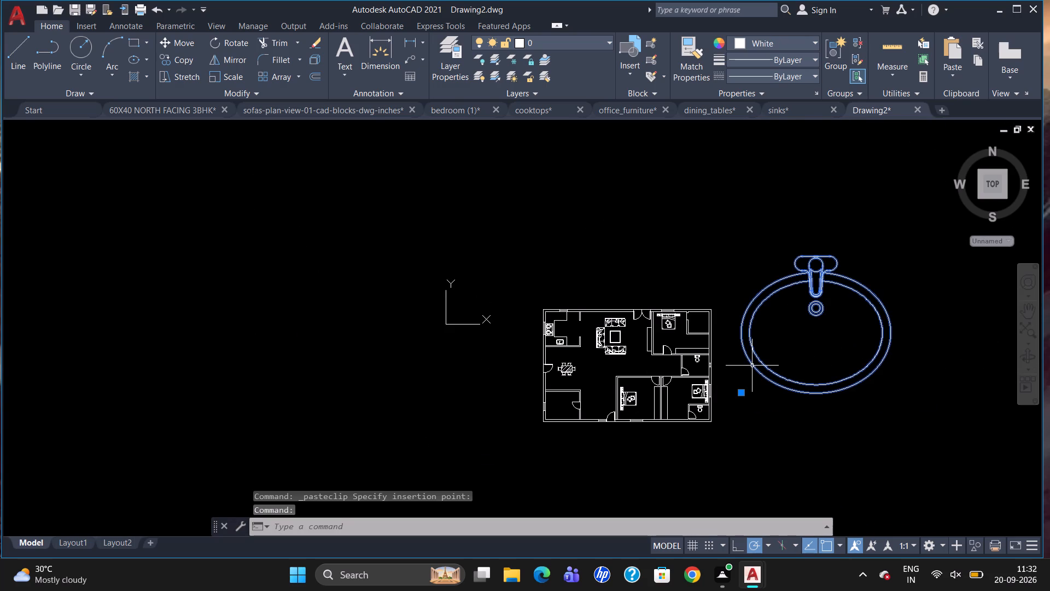
pyautogui.write('SC')
pyautogui.press('Return')
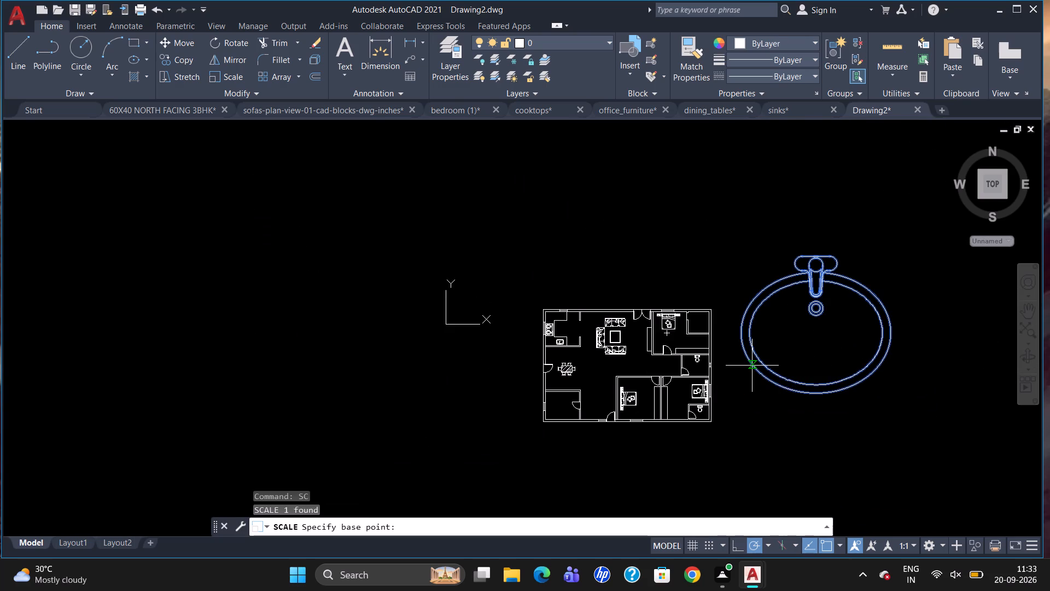
pyautogui.click(752, 366)
pyautogui.click(760, 357)
# Copy the toilet from the southeast bathroom about 30'-7" north into the northeast bathroom.
pyautogui.scroll(1, 739, 391)
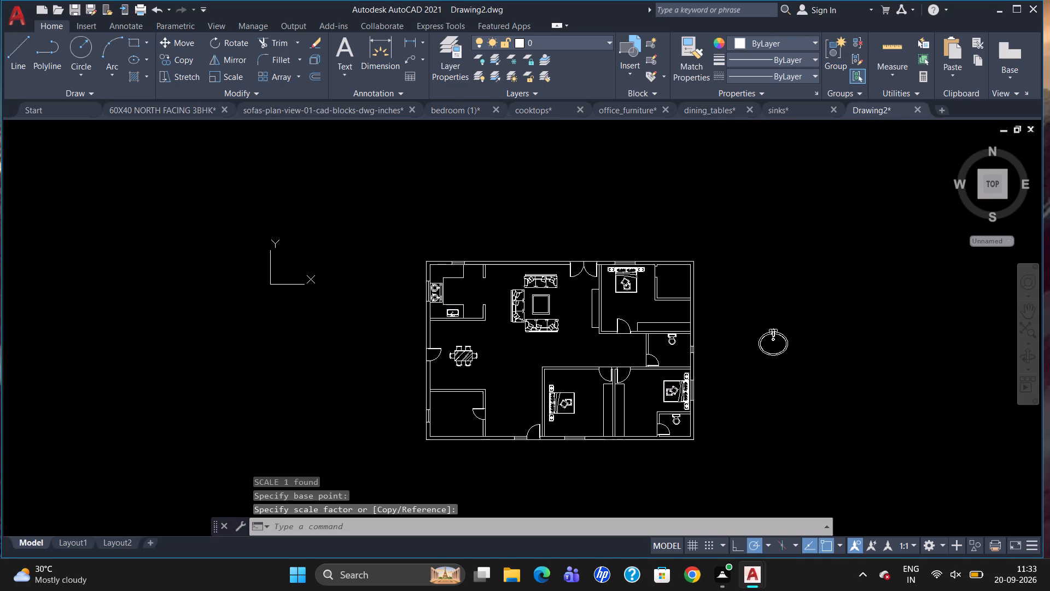
pyautogui.click(681, 419)
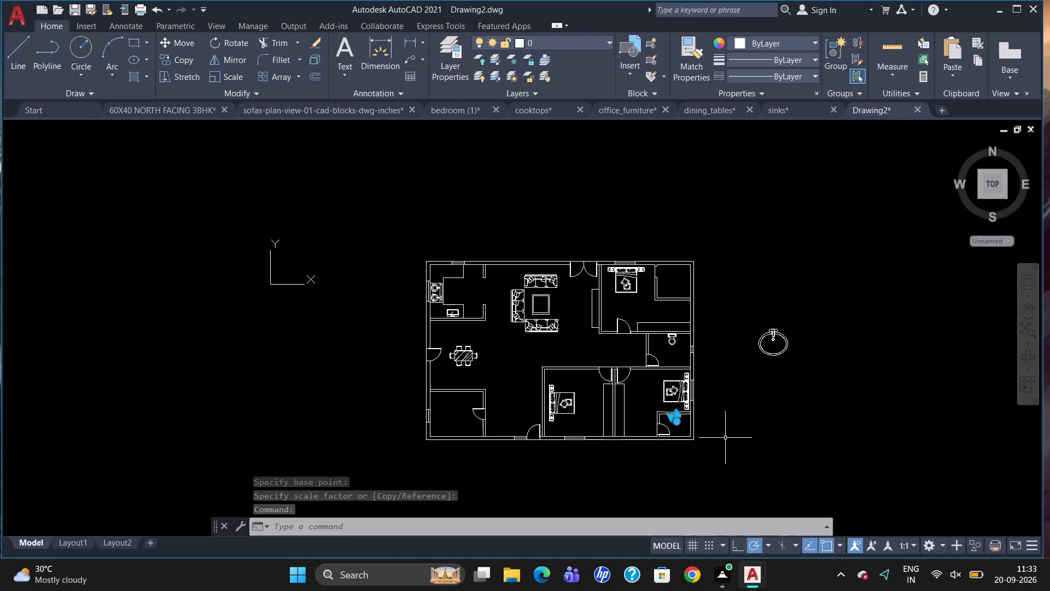
pyautogui.write('RO')
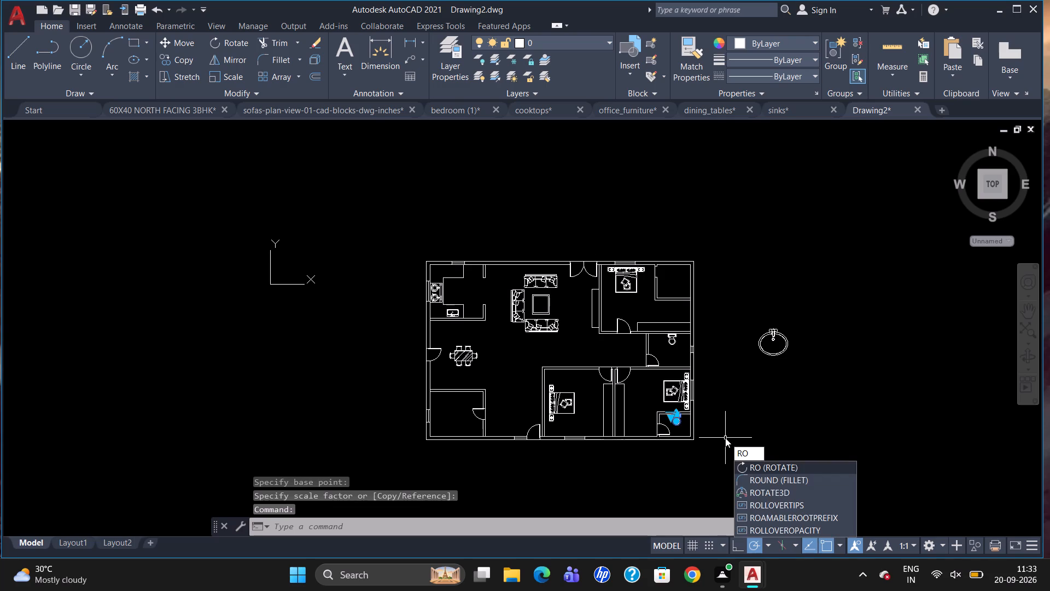
pyautogui.press('BackSpace')
pyautogui.press('BackSpace')
pyautogui.write('CO')
pyautogui.press('Return')
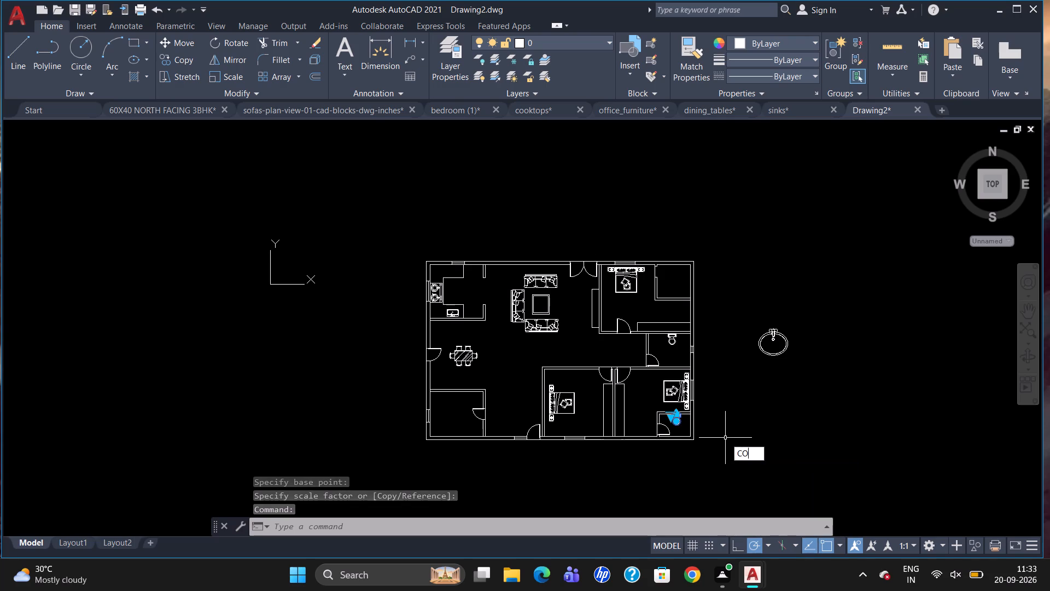
pyautogui.click(678, 417)
pyautogui.scroll(2, 676, 271)
pyautogui.click(674, 294)
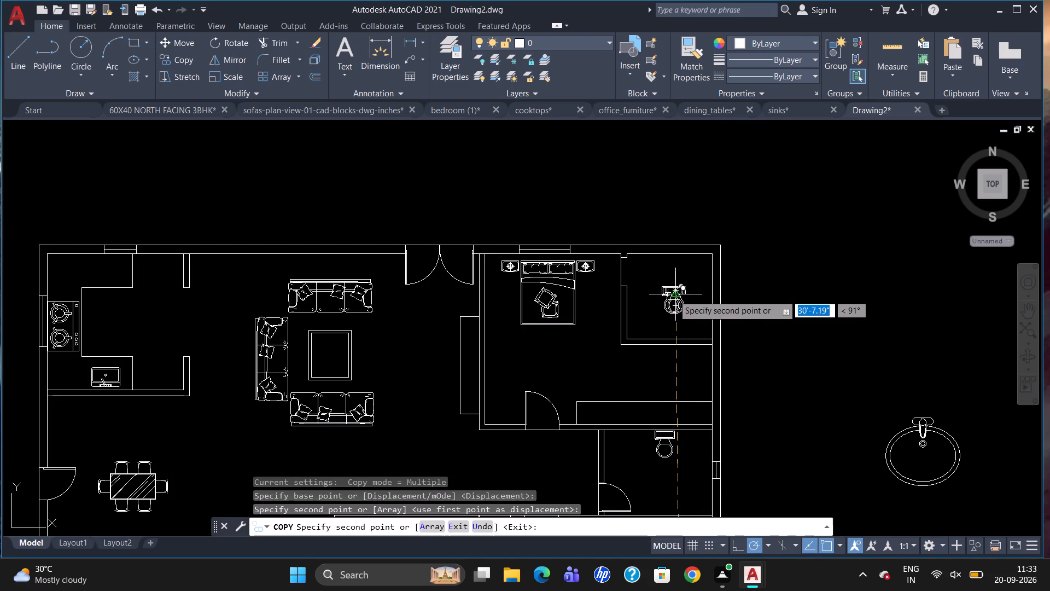
pyautogui.press('Escape')
# Rotate the northeast bathroom's toilet a quarter turn so its tank is toward the east wall and its bowl points west.
pyautogui.click(675, 296)
pyautogui.write('RO')
pyautogui.press('Return')
pyautogui.moveTo(675, 297); pyautogui.dragTo(685, 312)
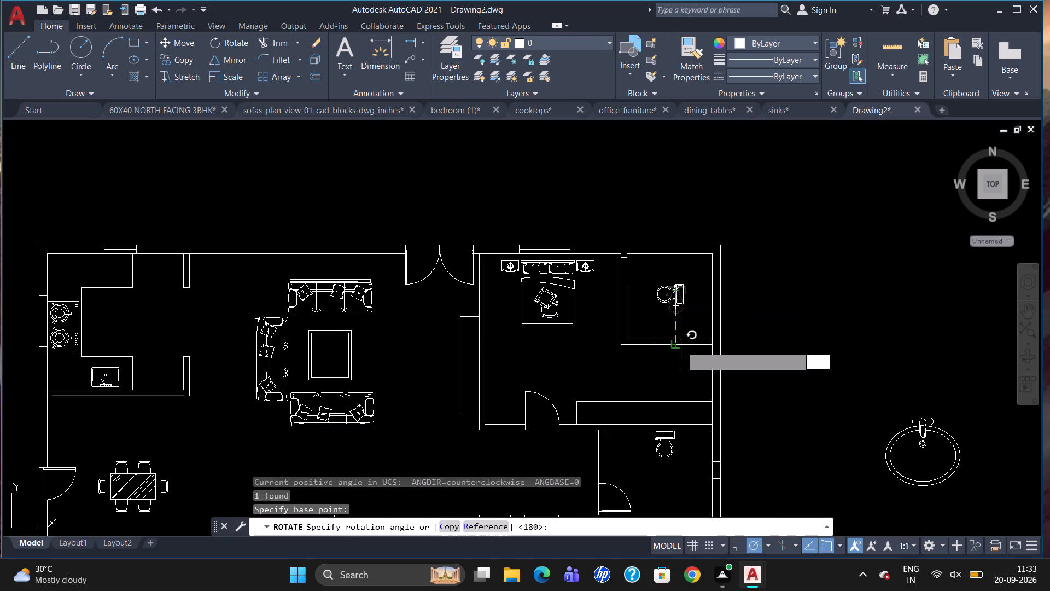
pyautogui.click(678, 368)
# Move the northeast bathroom's toilet about 2' east, close to the east wall.
pyautogui.moveTo(678, 301); pyautogui.dragTo(680, 306)
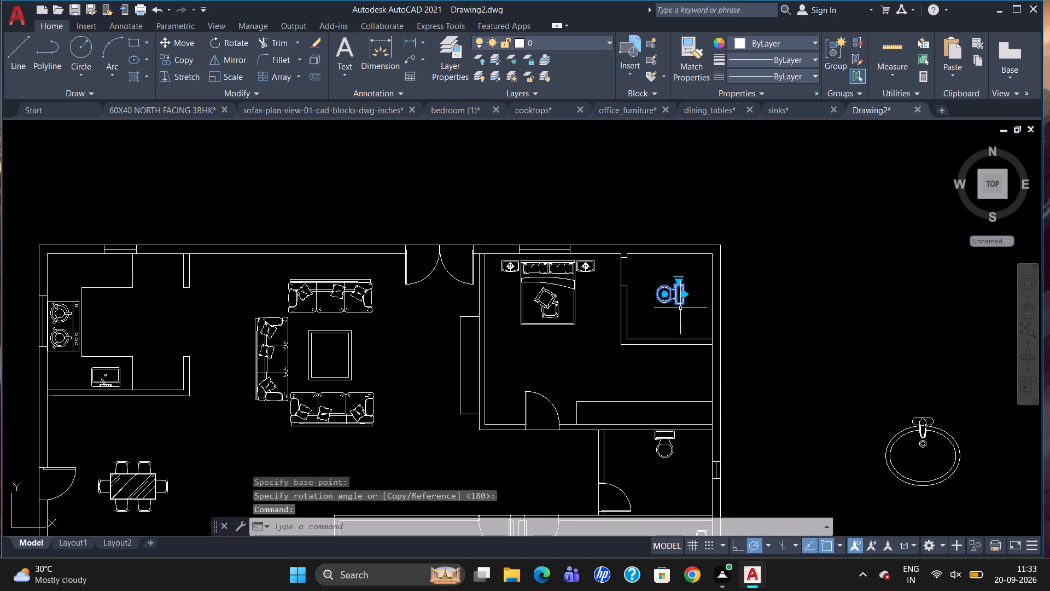
pyautogui.press('m')
pyautogui.press('Return')
pyautogui.moveTo(678, 300); pyautogui.dragTo(695, 310)
pyautogui.scroll(2, 702, 312)
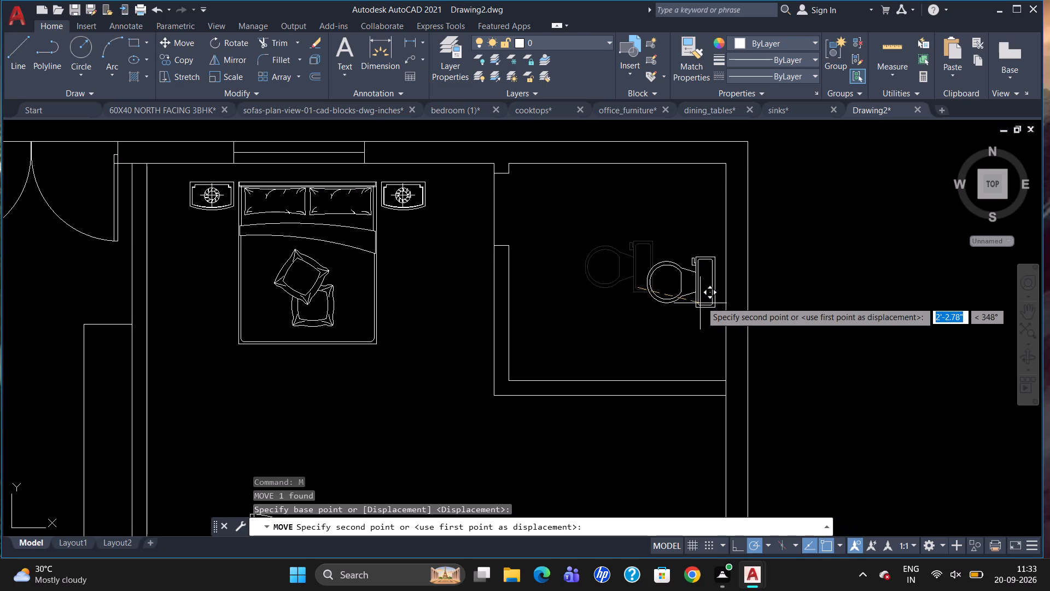
pyautogui.click(706, 294)
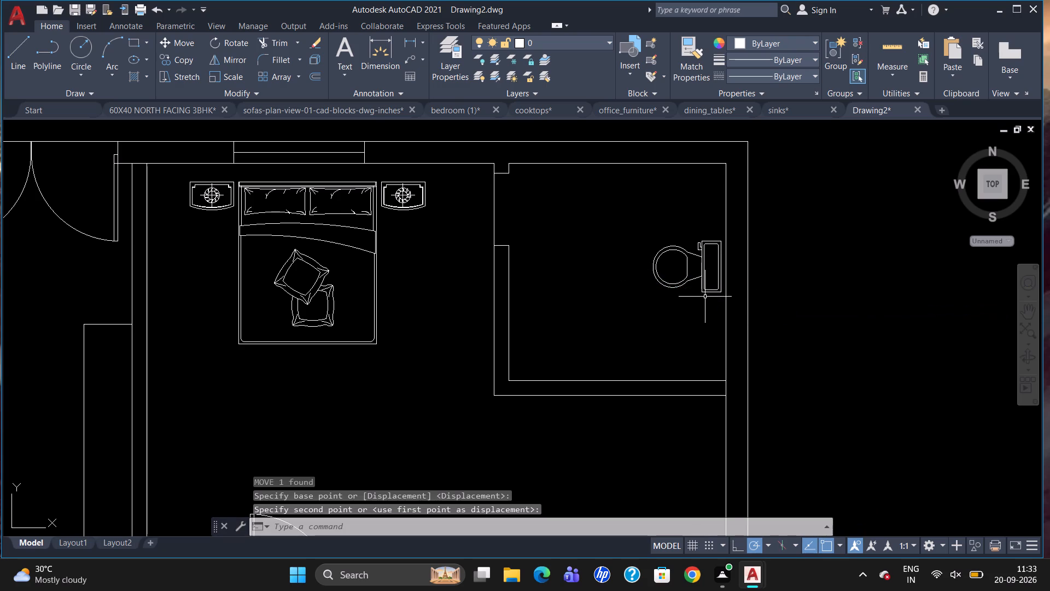
pyautogui.press('Escape')
# Move the northeast bathroom's toilet about 8" south-southeast so its tank sits against the east wall.
pyautogui.scroll(-1, 693, 289)
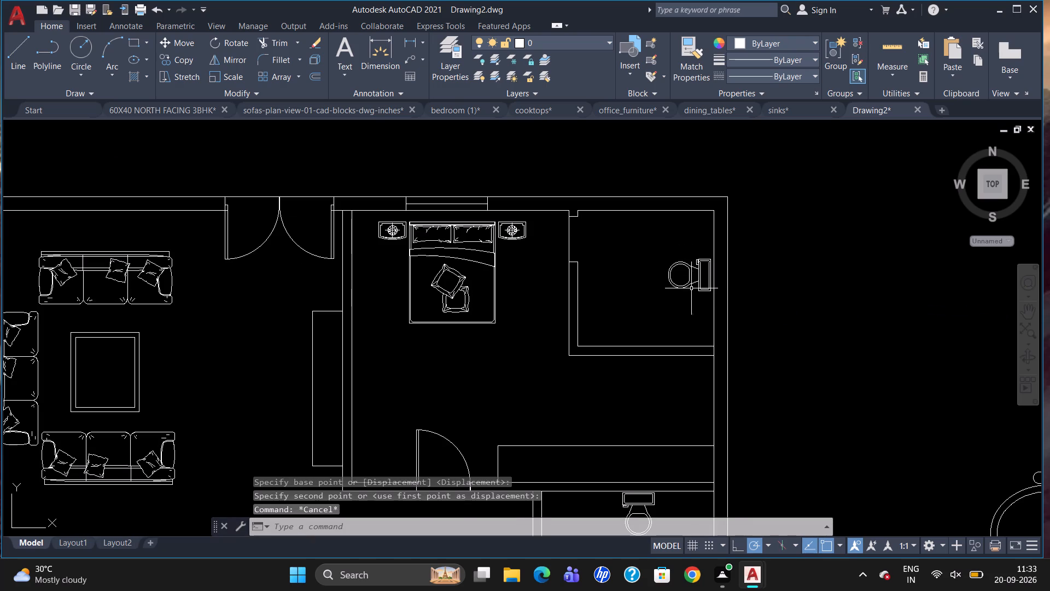
pyautogui.click(702, 283)
pyautogui.click(703, 288)
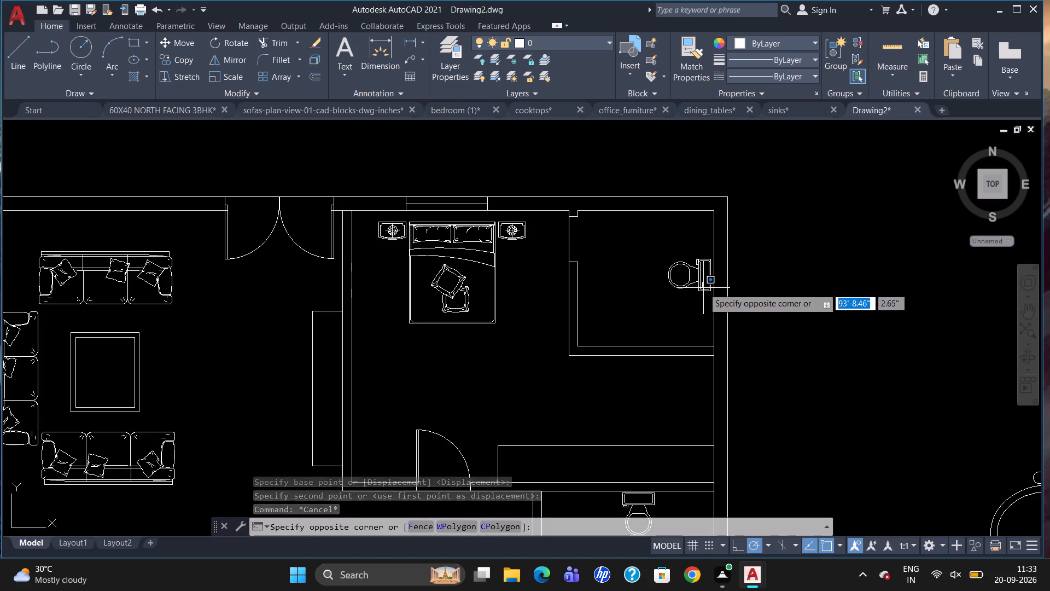
pyautogui.click(704, 292)
pyautogui.press('m')
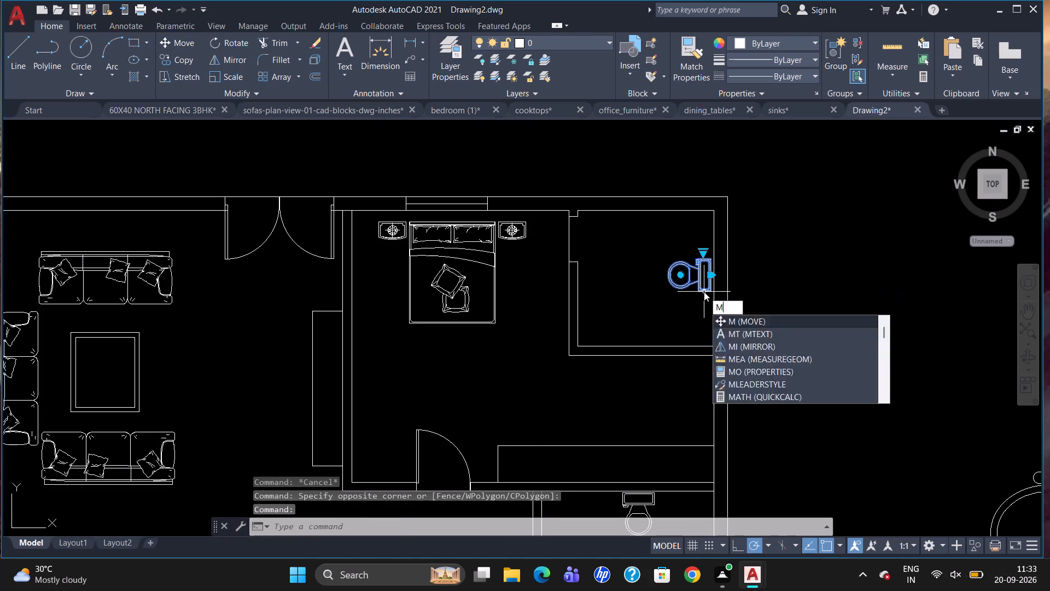
pyautogui.press('Return')
pyautogui.click(709, 286)
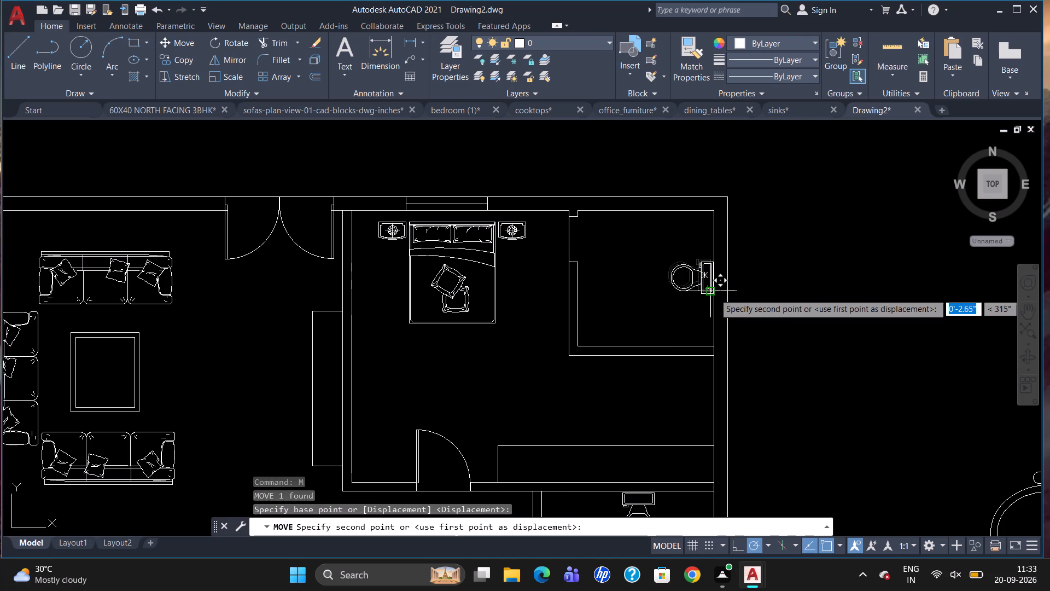
pyautogui.scroll(3, 705, 293)
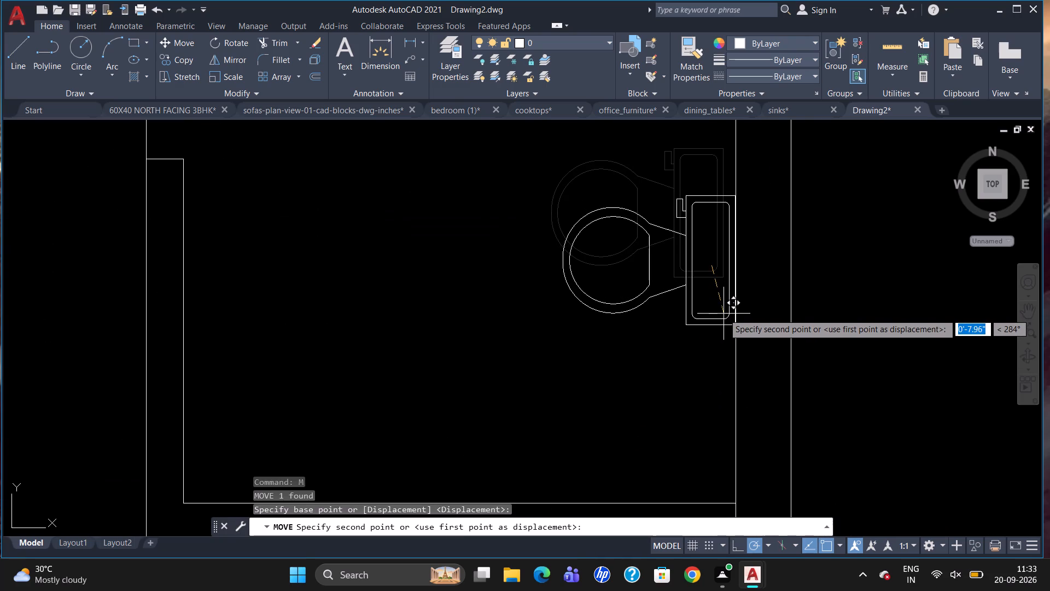
pyautogui.click(724, 314)
# Copy the middle bathroom's east window about 14'-4" north into the outer wall behind the northeast bathroom's toilet.
pyautogui.scroll(-5, 575, 241)
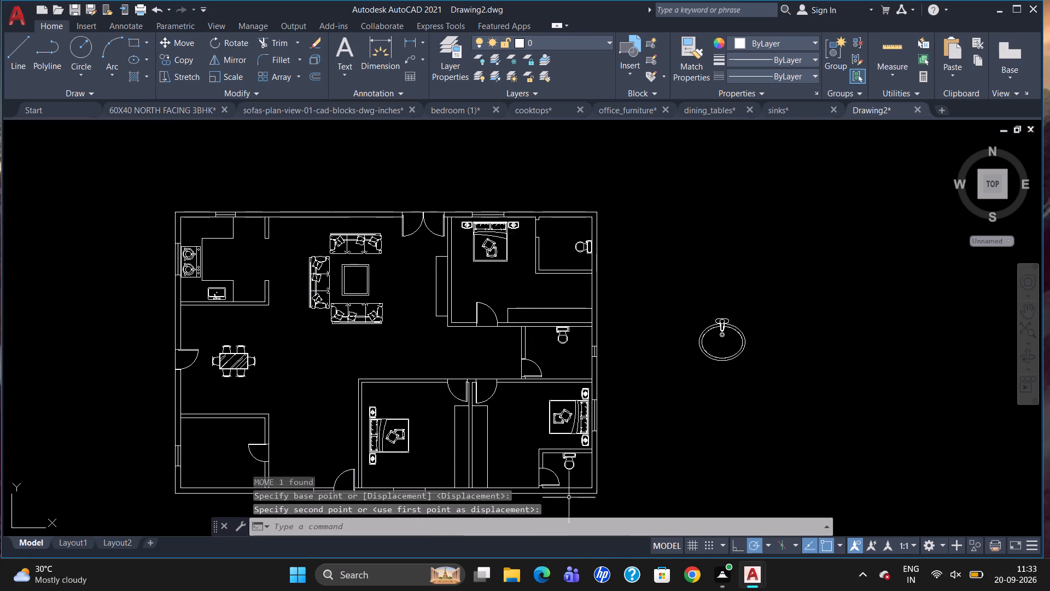
pyautogui.scroll(1, 604, 368)
pyautogui.click(587, 339)
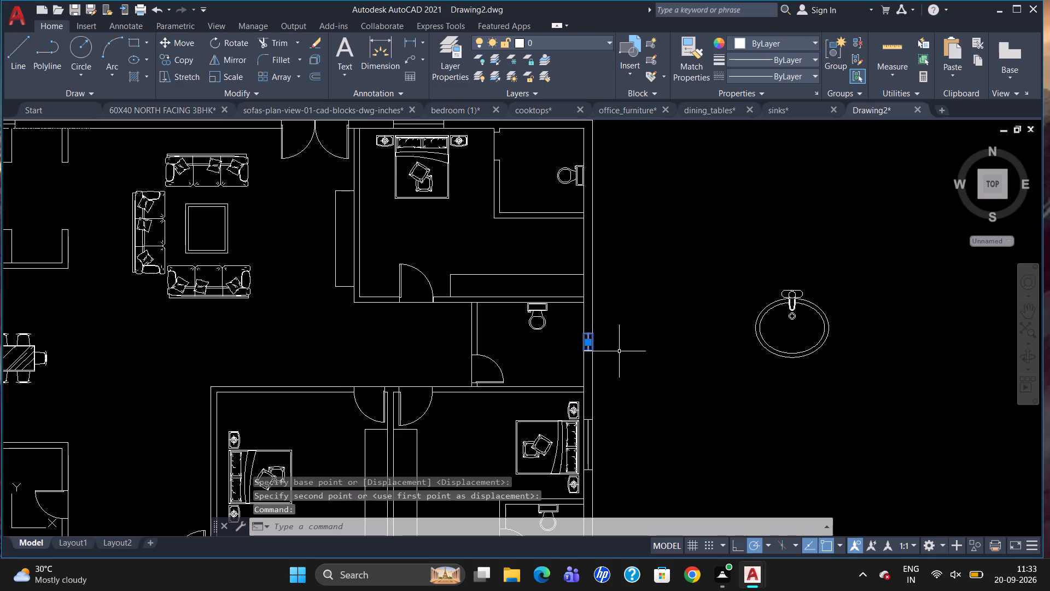
pyautogui.write('CO')
pyautogui.press('Return')
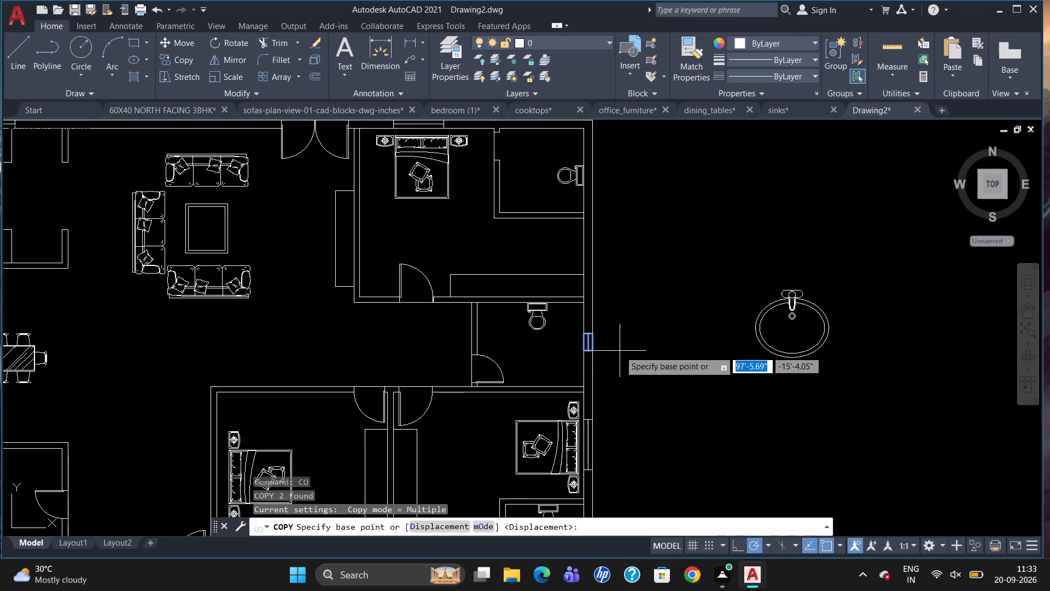
pyautogui.click(593, 335)
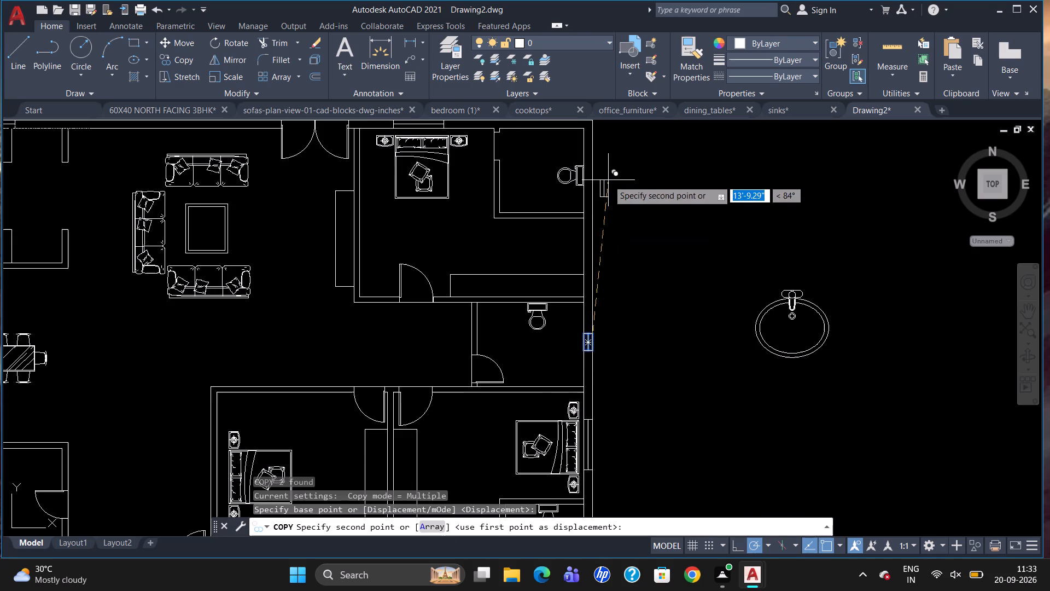
pyautogui.scroll(3, 595, 179)
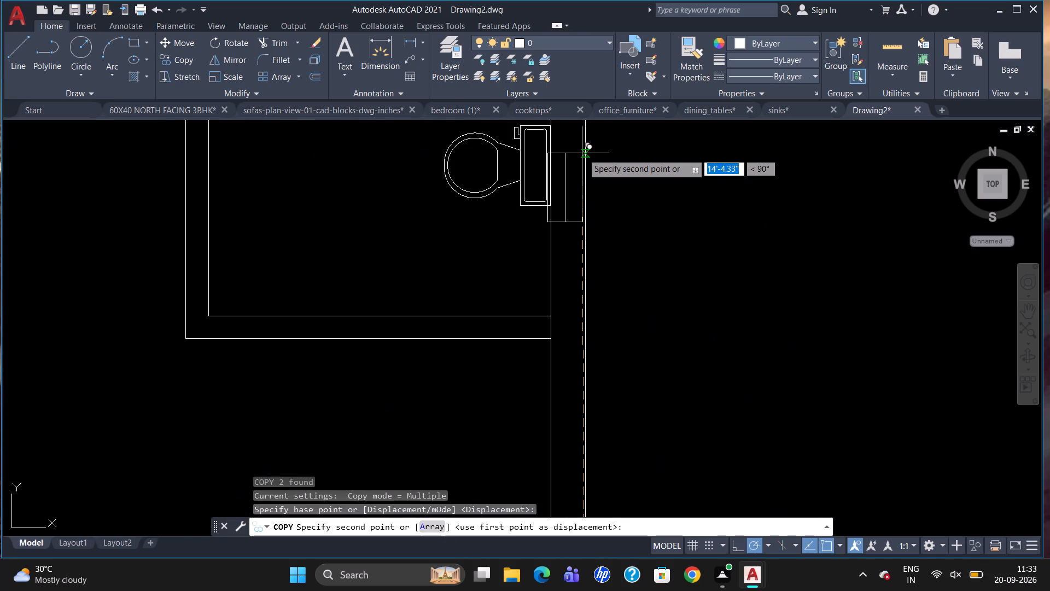
pyautogui.click(585, 153)
pyautogui.press('Escape')
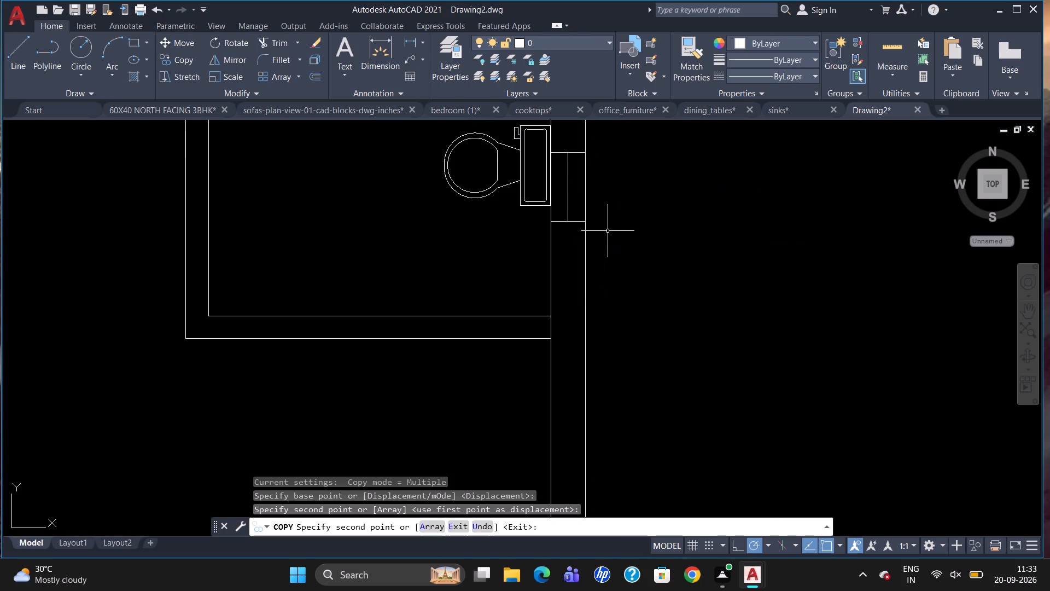
# Copy the middle bathroom's door north into the northeast bathroom, in front of the toilet.
pyautogui.scroll(-4, 615, 248)
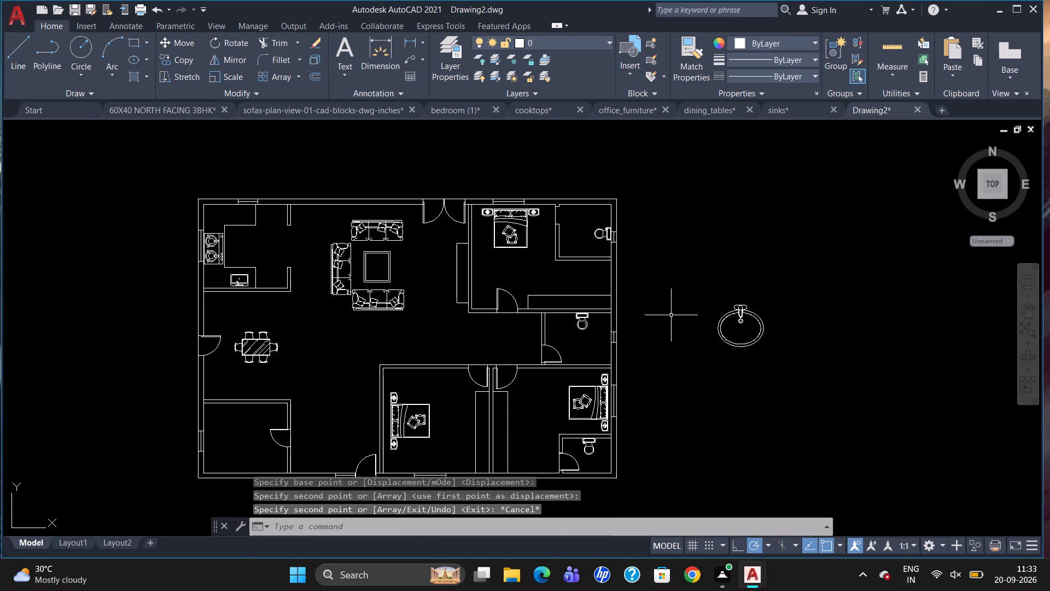
pyautogui.scroll(-1, 627, 227)
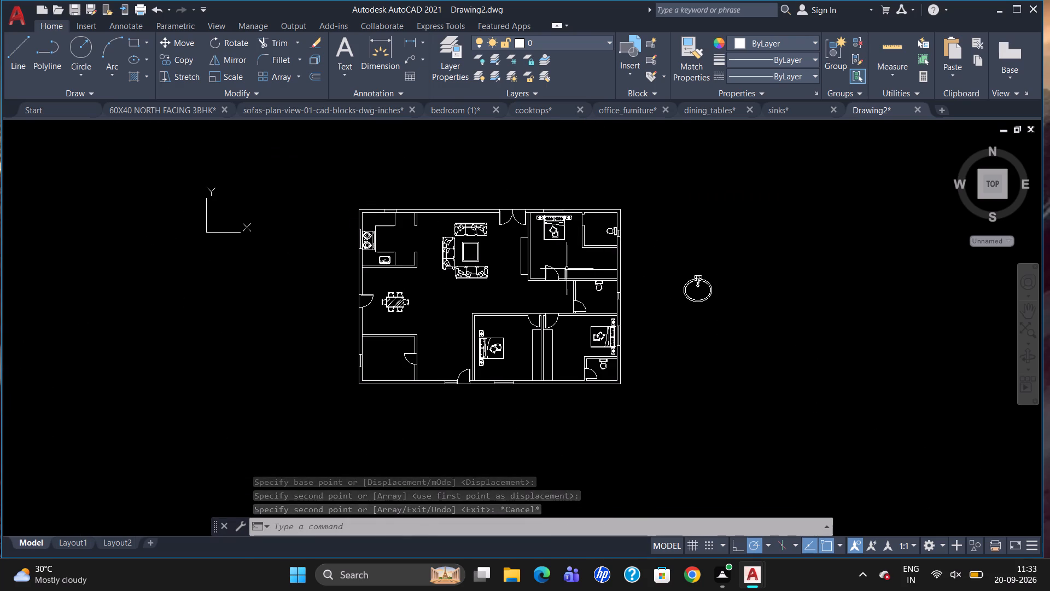
pyautogui.scroll(1, 567, 269)
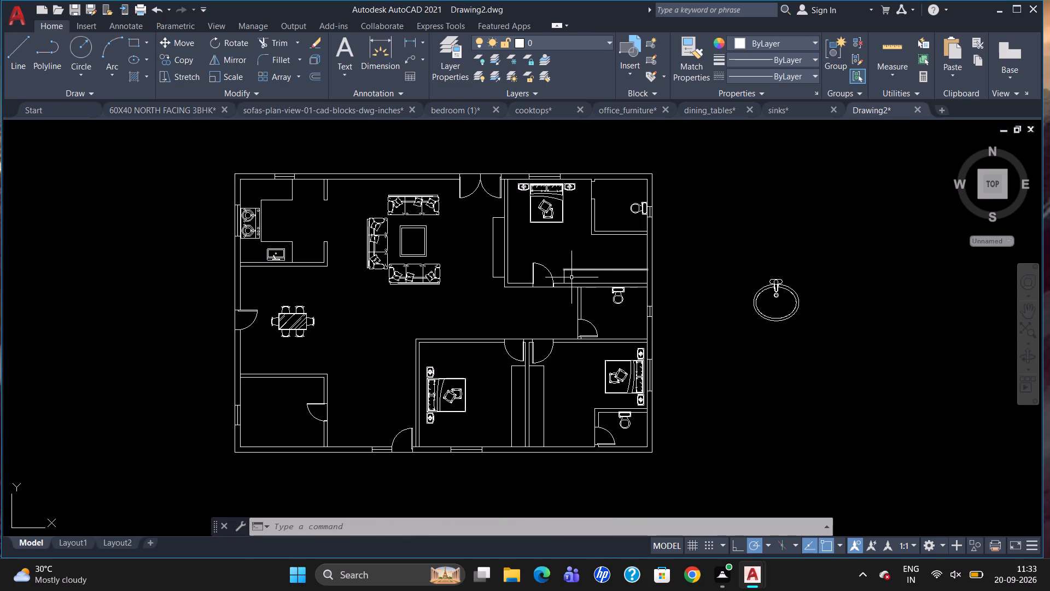
pyautogui.click(596, 337)
pyautogui.press('c')
pyautogui.press('o')
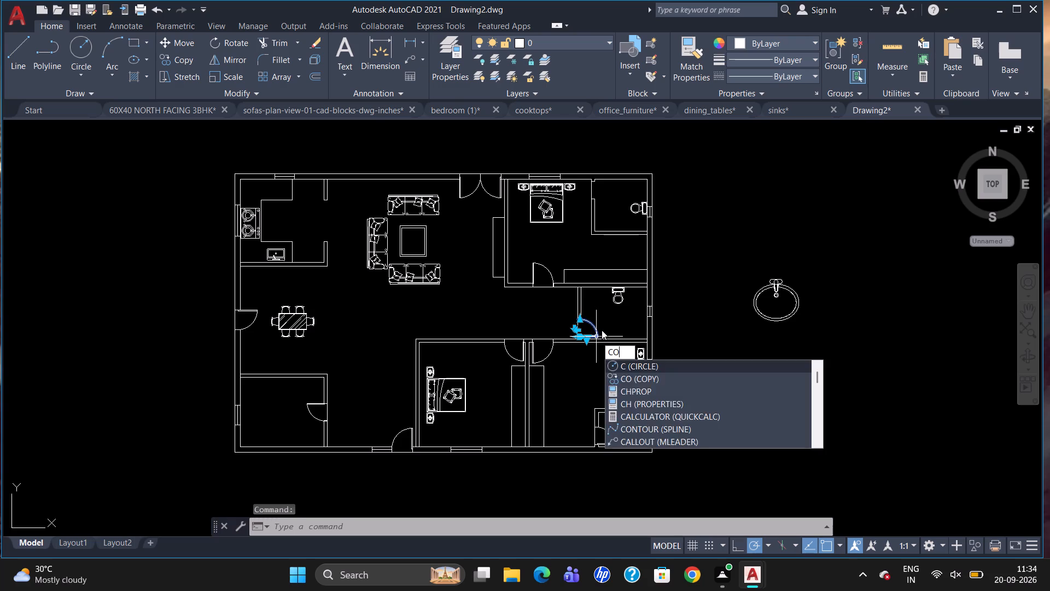
pyautogui.press('Return')
pyautogui.moveTo(599, 327); pyautogui.dragTo(612, 309)
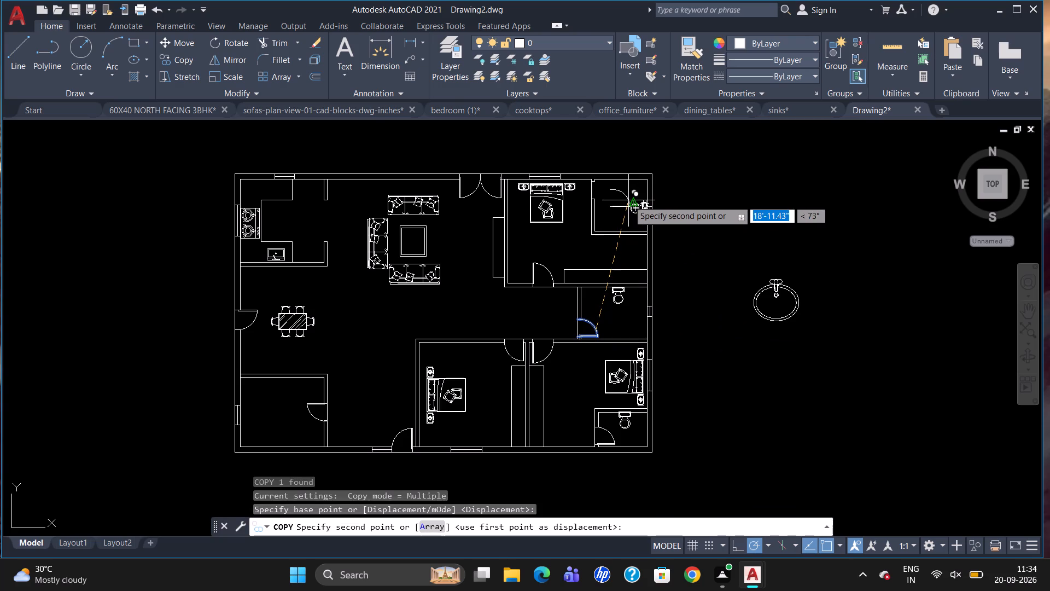
pyautogui.click(628, 200)
pyautogui.press('Escape')
# Mirror the copied door about a horizontal line just inside the northeast bathroom's south wall, erasing the source door.
pyautogui.click(623, 209)
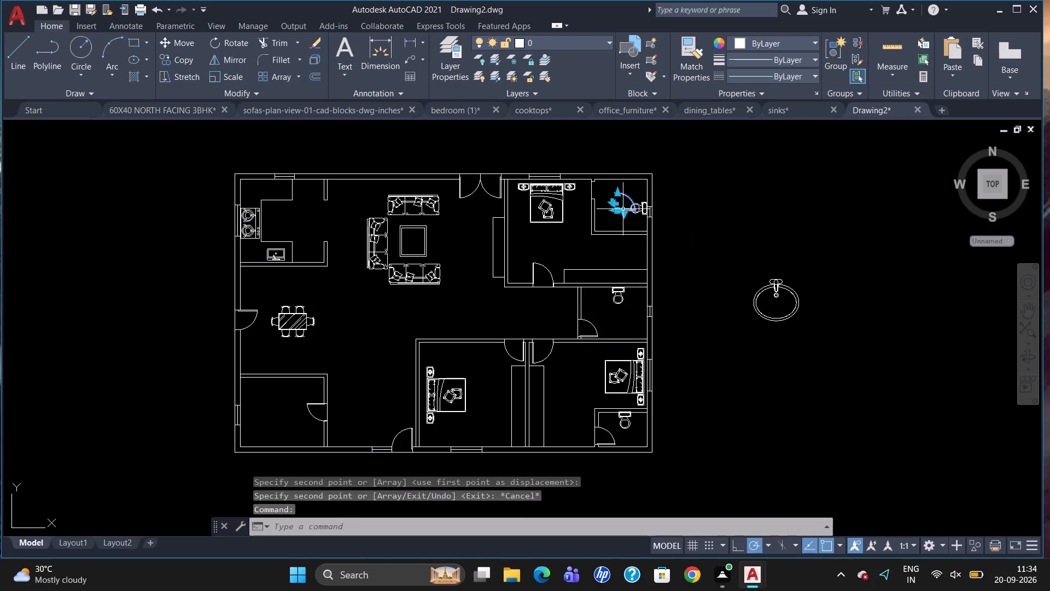
pyautogui.write('MI')
pyautogui.press('Return')
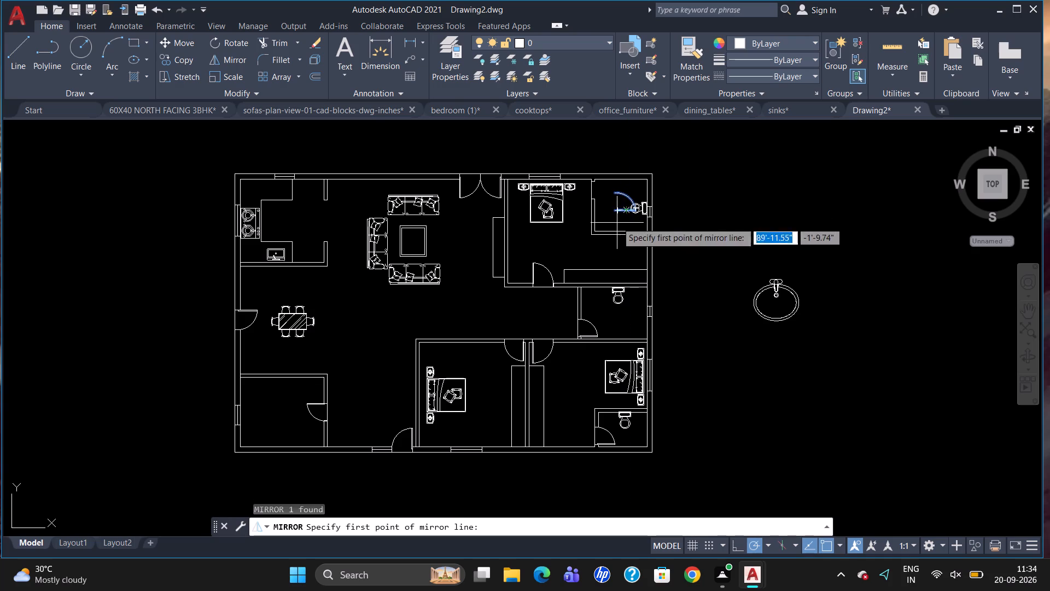
pyautogui.moveTo(618, 222); pyautogui.dragTo(662, 222)
pyautogui.click(683, 223)
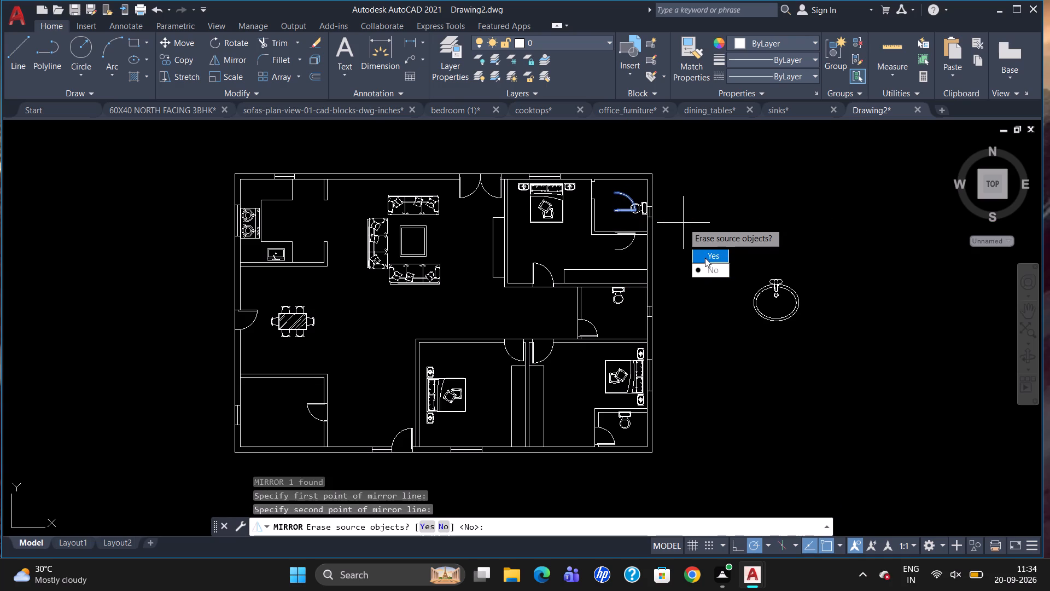
pyautogui.moveTo(705, 258); pyautogui.dragTo(683, 223)
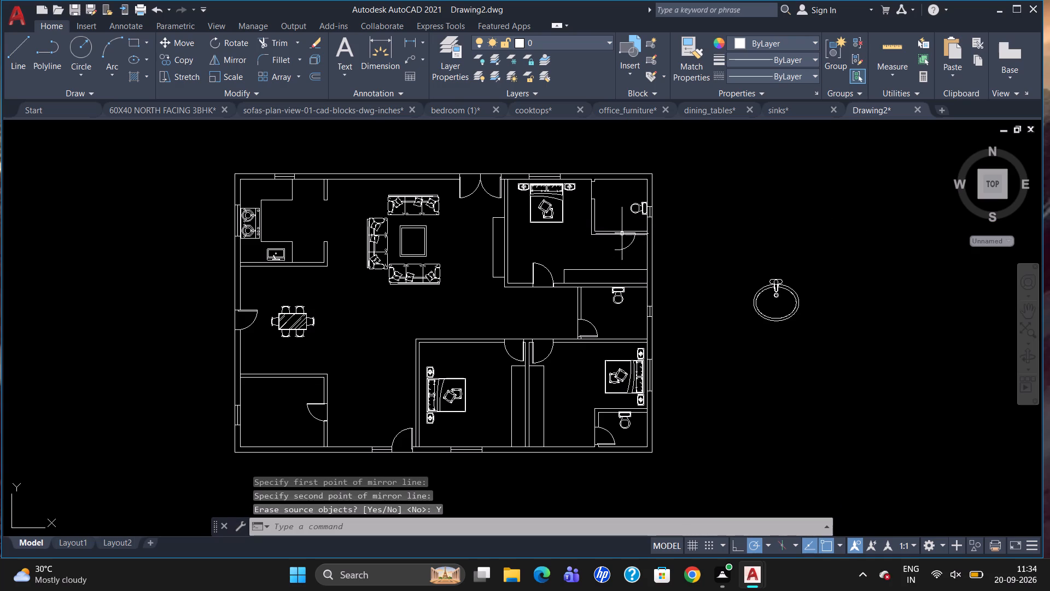
# Move the mirrored door from the northeast bathroom's south wall to the doorway opening in its west wall.
pyautogui.click(622, 233)
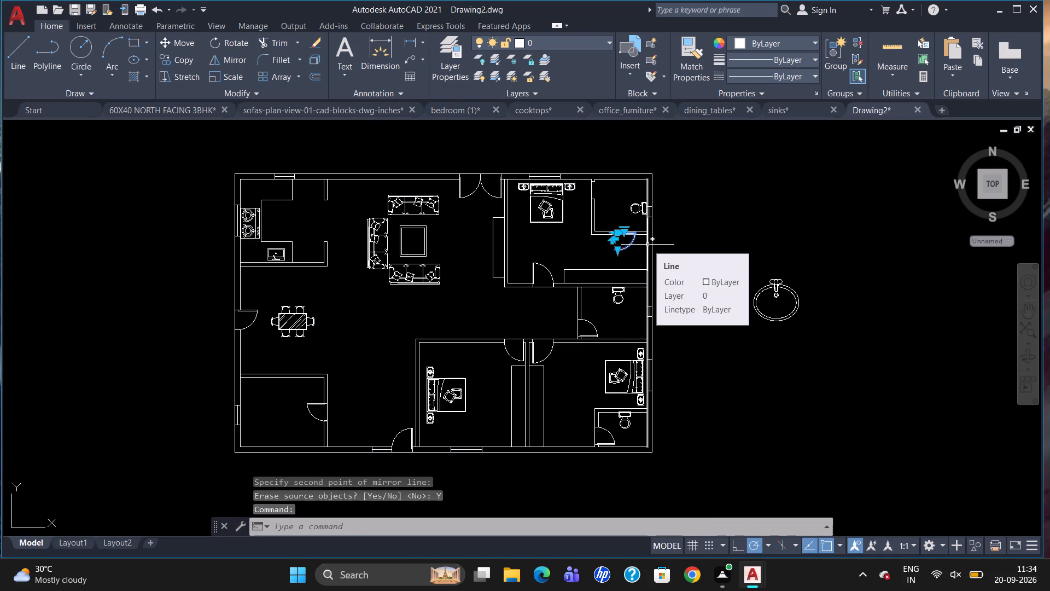
pyautogui.press('m')
pyautogui.press('Return')
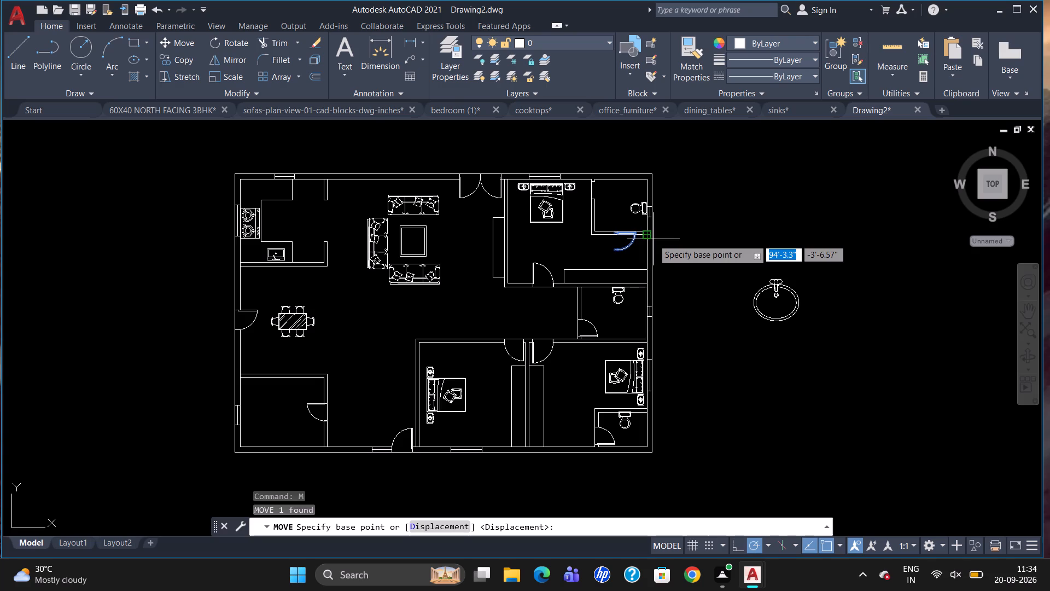
pyautogui.scroll(2, 635, 227)
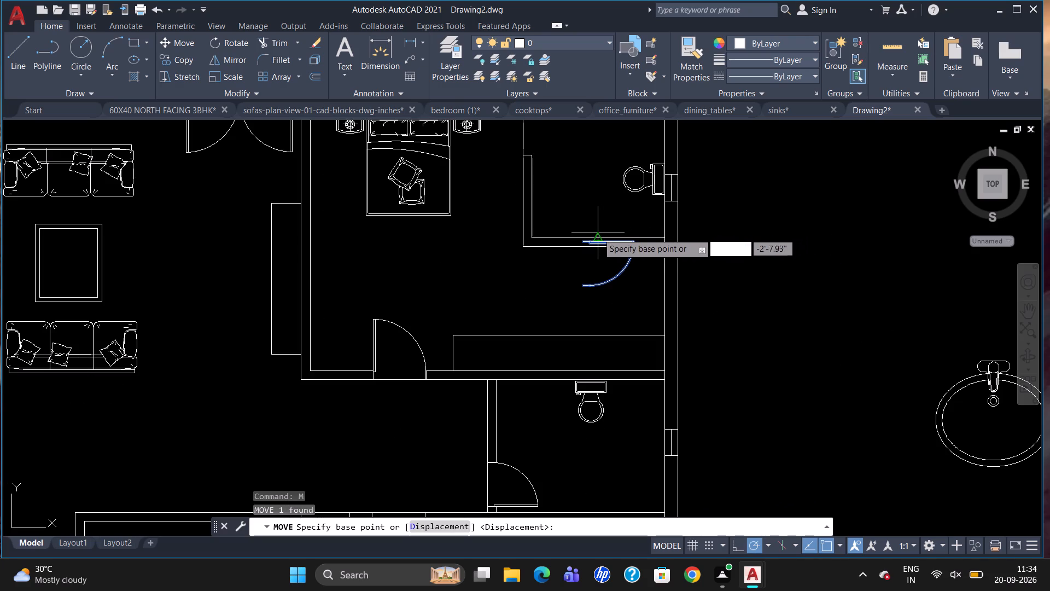
pyautogui.click(583, 238)
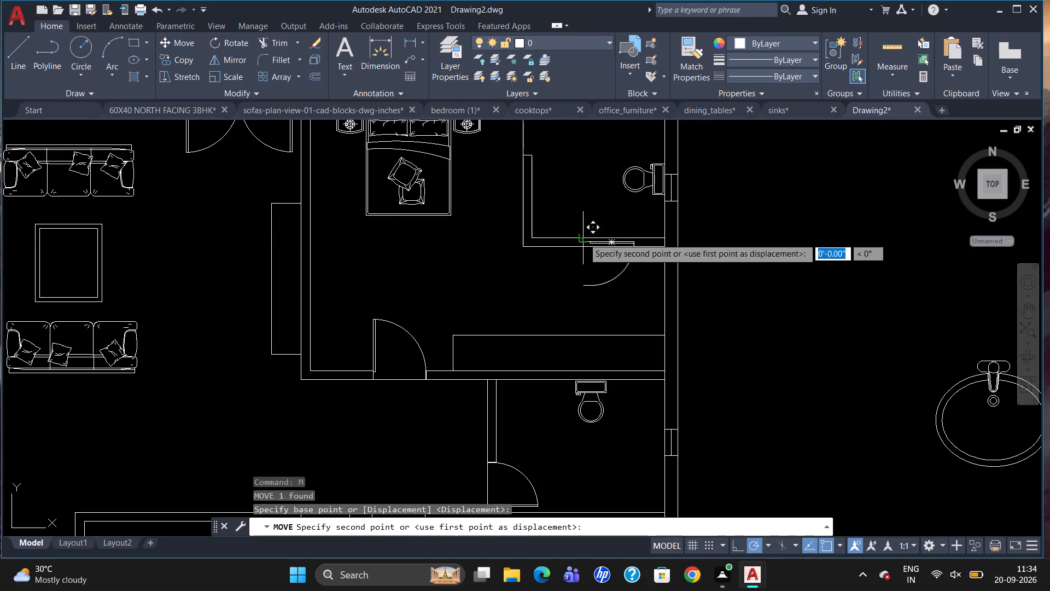
pyautogui.scroll(-1, 599, 239)
pyautogui.scroll(3, 546, 156)
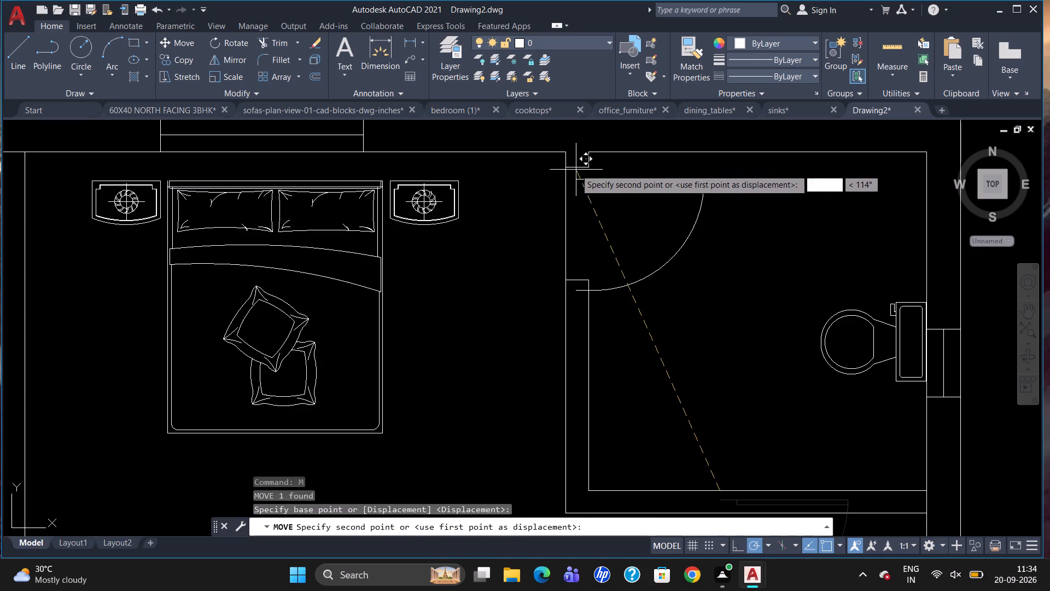
pyautogui.click(568, 164)
pyautogui.press('Escape')
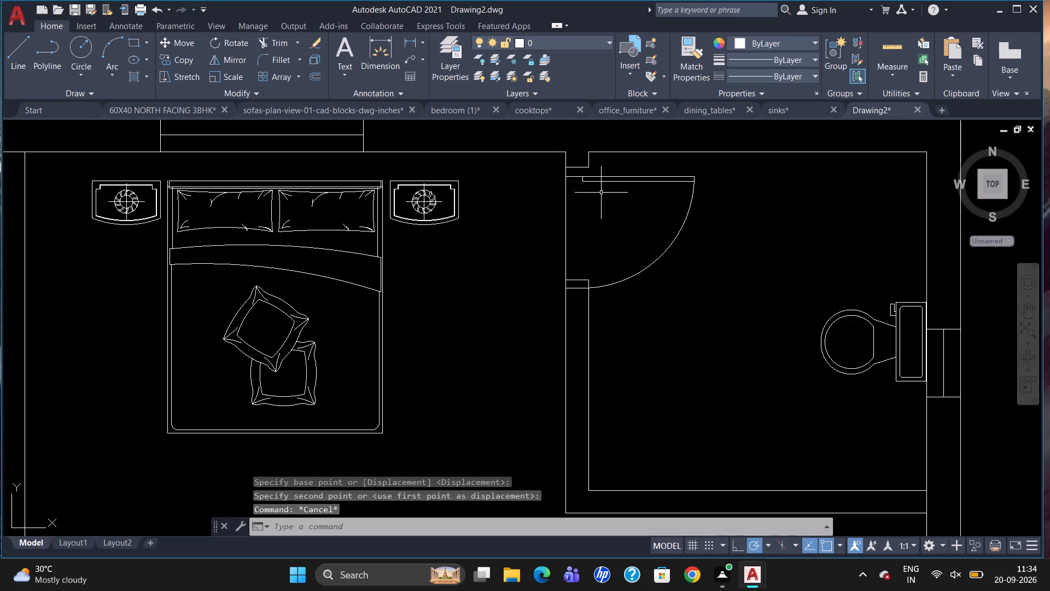
# Move the door slightly north so its corner meets the outer corner of the opening's north jamb.
pyautogui.click(602, 177)
pyautogui.press('m')
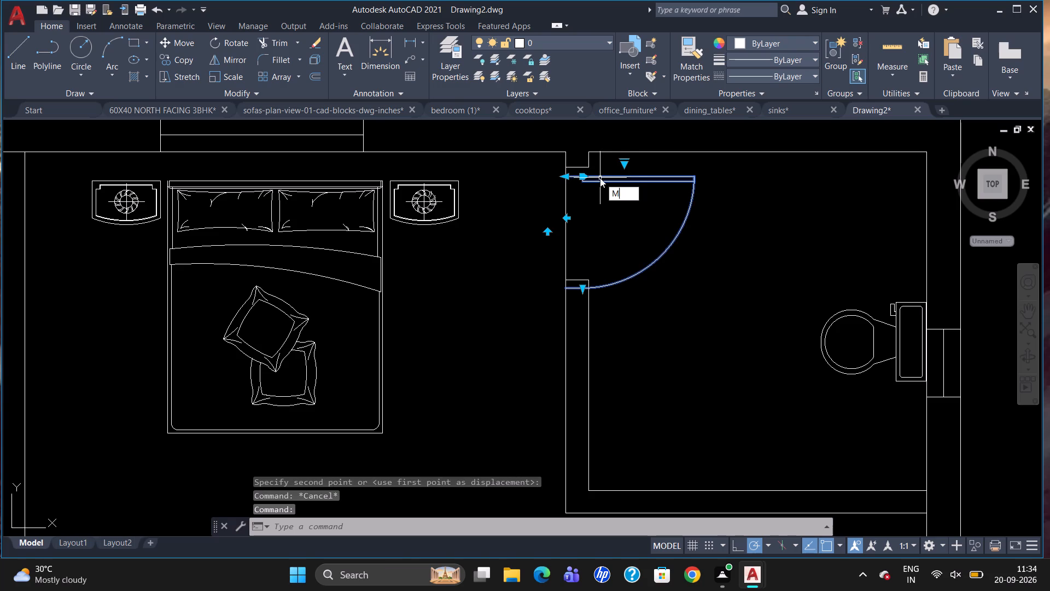
pyautogui.press('Return')
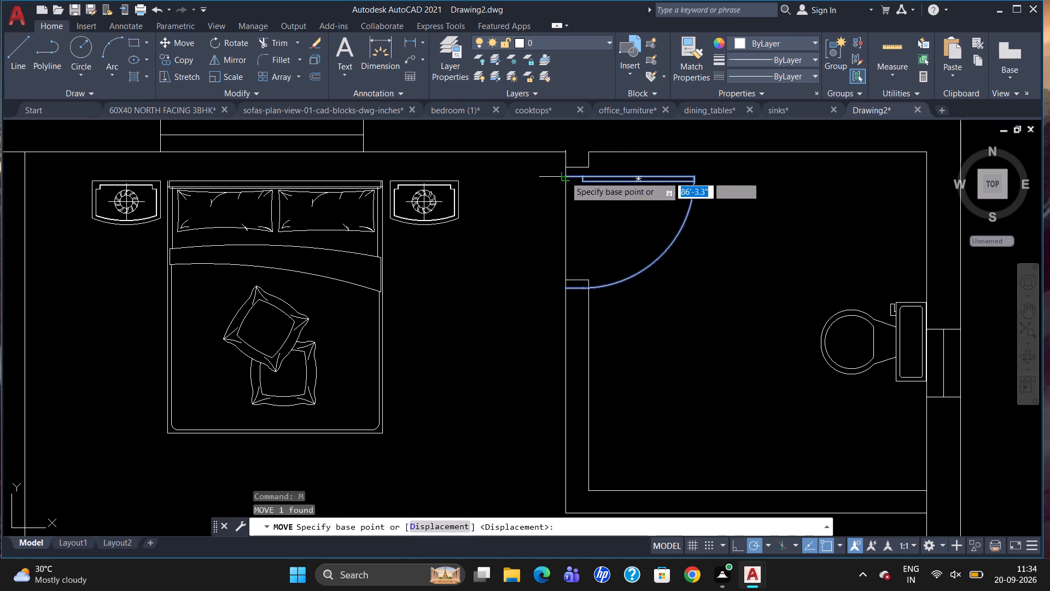
pyautogui.click(565, 175)
pyautogui.moveTo(565, 167); pyautogui.dragTo(570, 176)
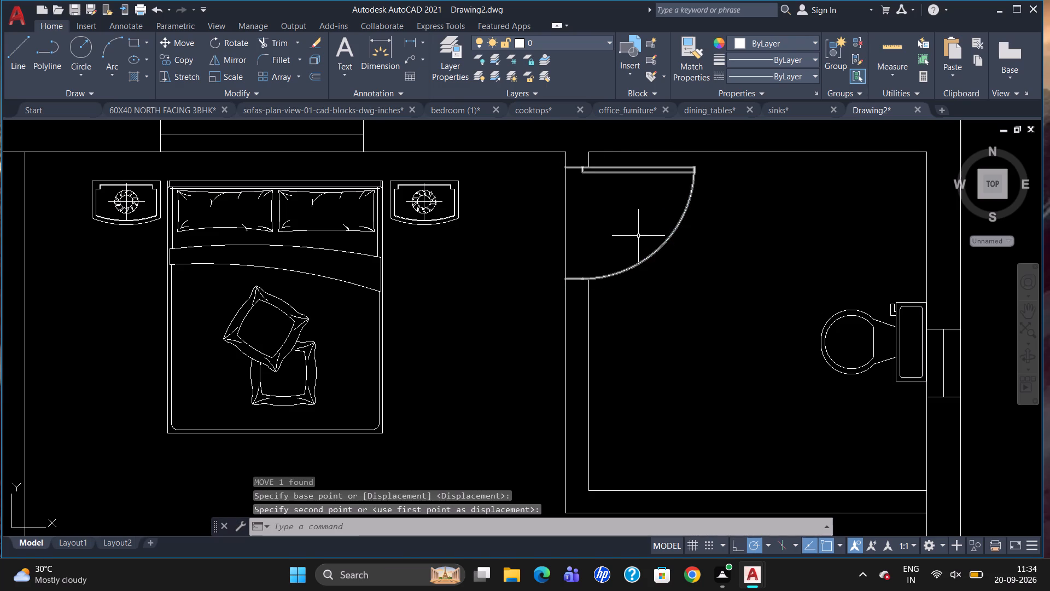
pyautogui.scroll(-2, 636, 223)
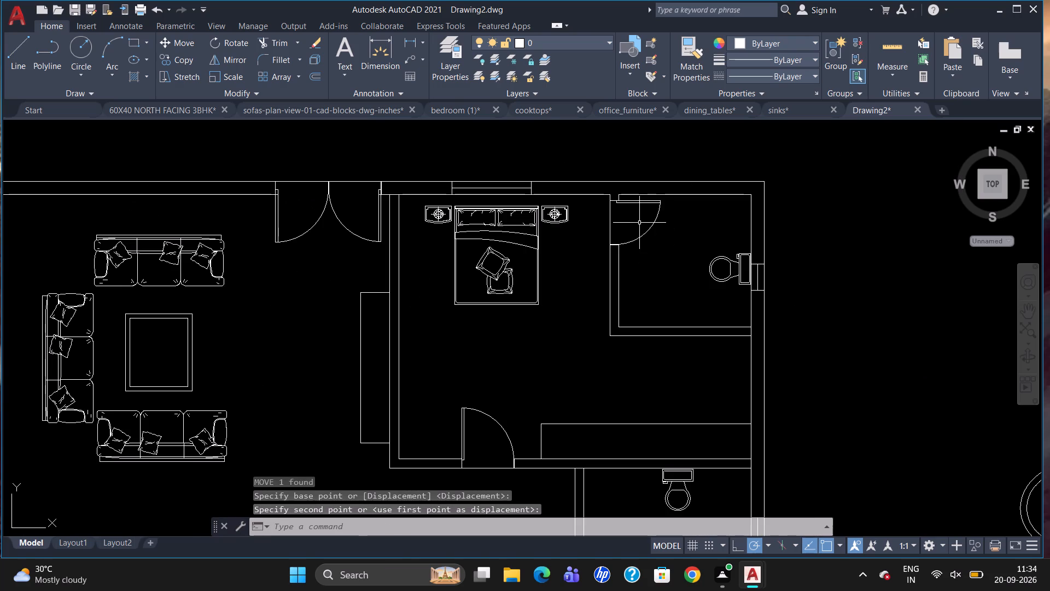
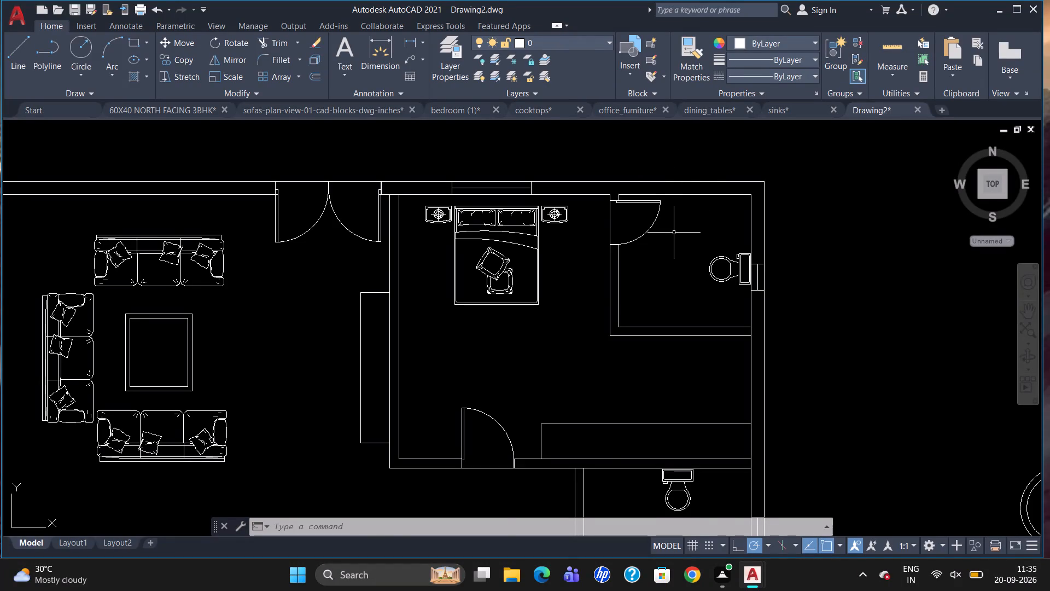
# Scale down the washbasin standing east of the floor plan to about half its size.
pyautogui.scroll(-2, 672, 239)
pyautogui.click(819, 322)
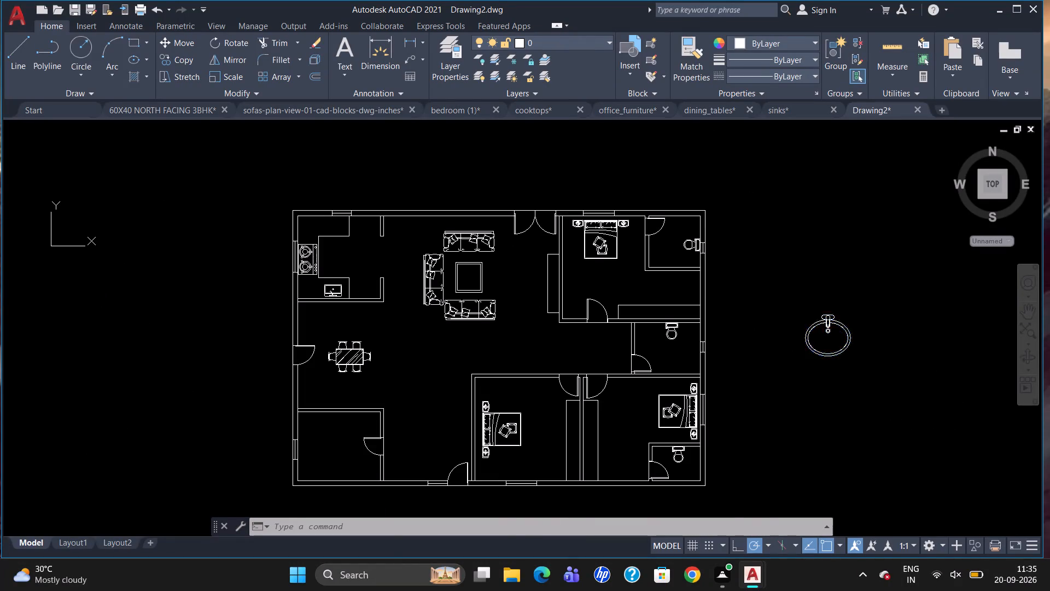
pyautogui.write('SC')
pyautogui.press('Return')
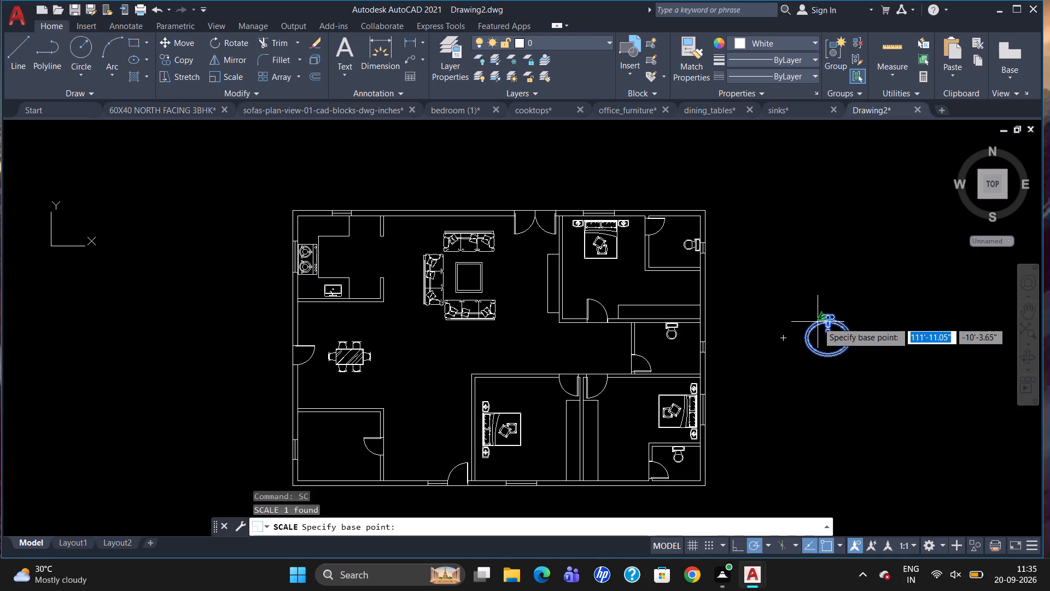
pyautogui.moveTo(821, 322); pyautogui.dragTo(827, 324)
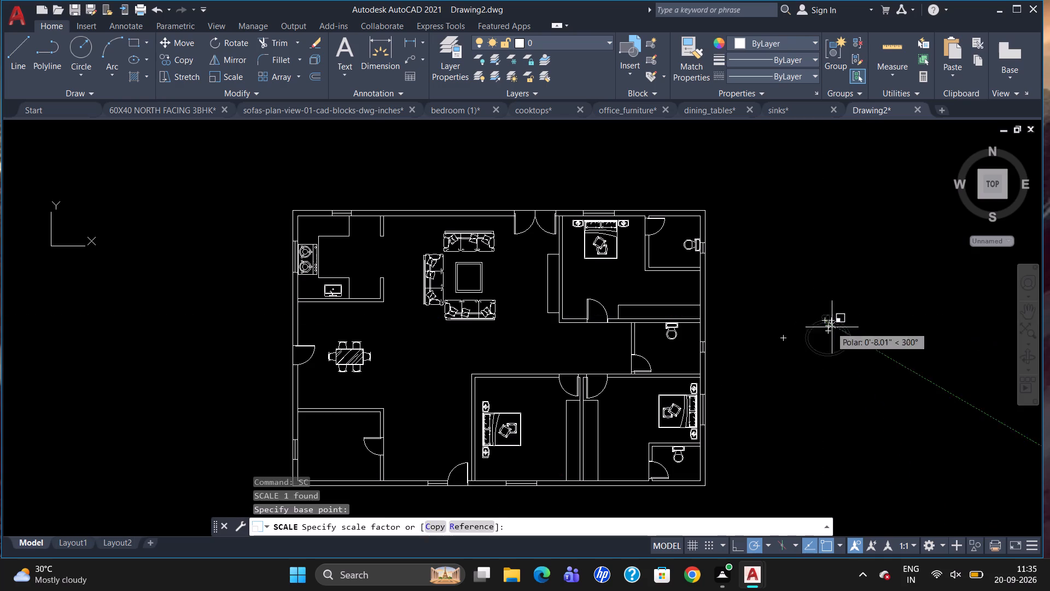
pyautogui.click(833, 328)
# Rotate the washbasin 90° counterclockwise so its tap is on the west side.
pyautogui.click(830, 324)
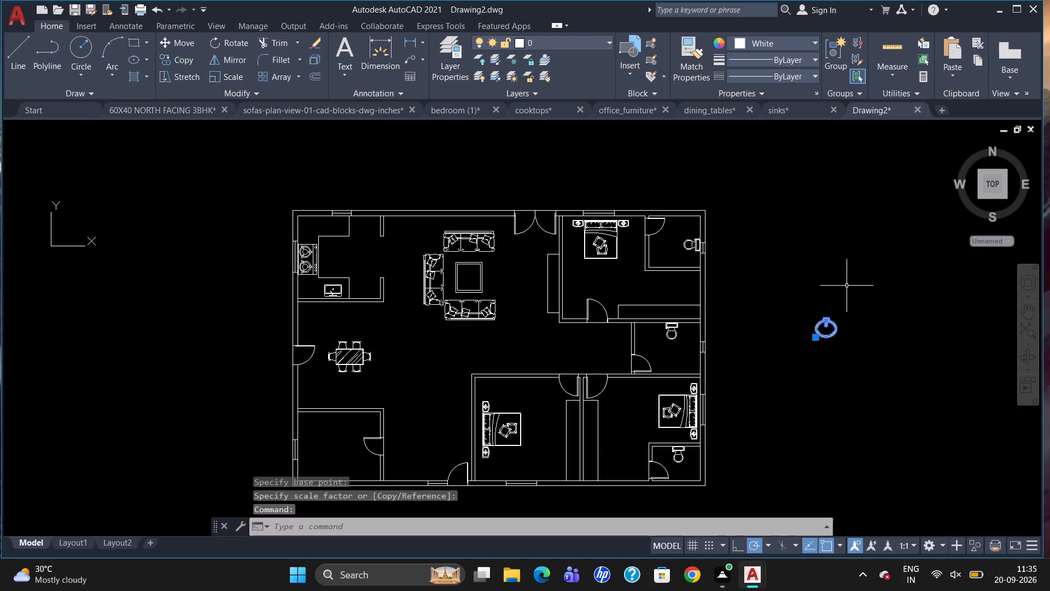
pyautogui.write('RO')
pyautogui.press('Return')
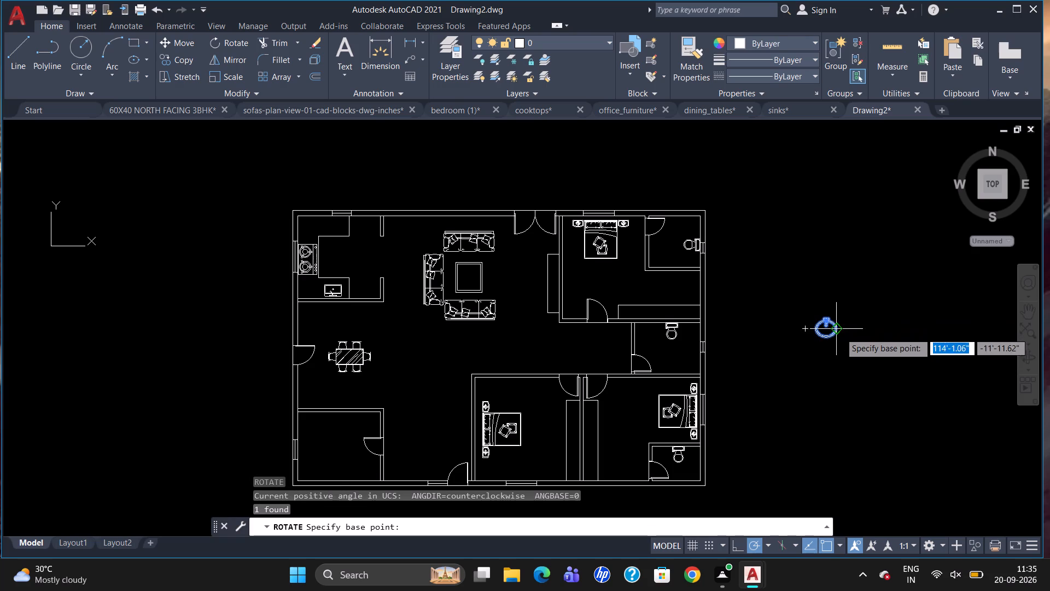
pyautogui.click(836, 332)
pyautogui.moveTo(833, 291); pyautogui.dragTo(838, 325)
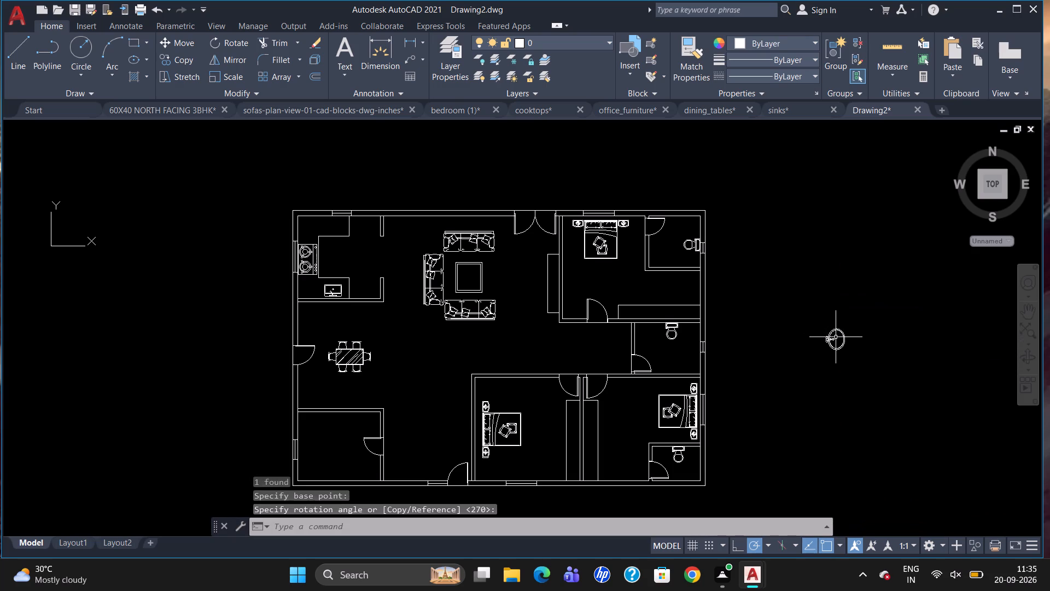
# Move the washbasin into the northeast bathroom, against the west wall near the southwest corner.
pyautogui.click(831, 340)
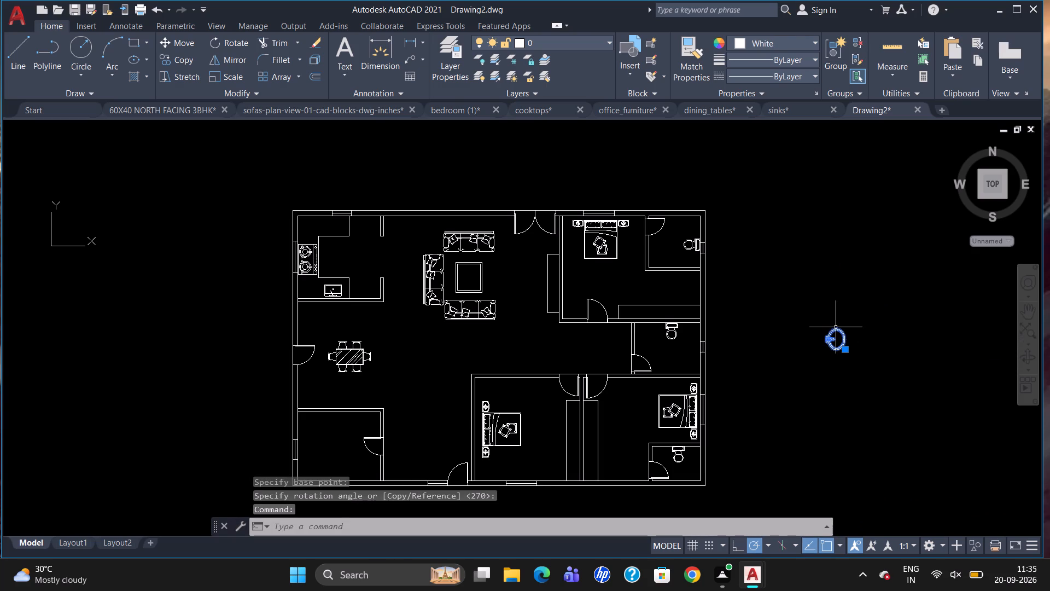
pyautogui.click(848, 350)
pyautogui.scroll(3, 658, 268)
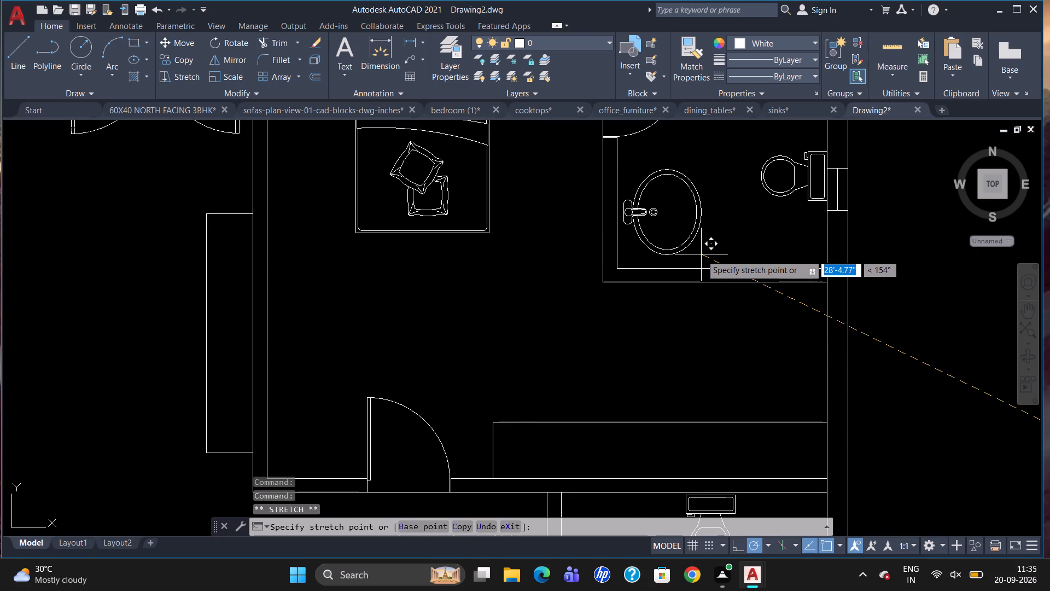
pyautogui.click(701, 254)
# Copy the northeast bathroom's washbasin into the middle bathroom, against the west wall beside the toilet.
pyautogui.write('CO')
pyautogui.press('Return')
pyautogui.moveTo(686, 249); pyautogui.dragTo(682, 280)
pyautogui.scroll(-2, 675, 266)
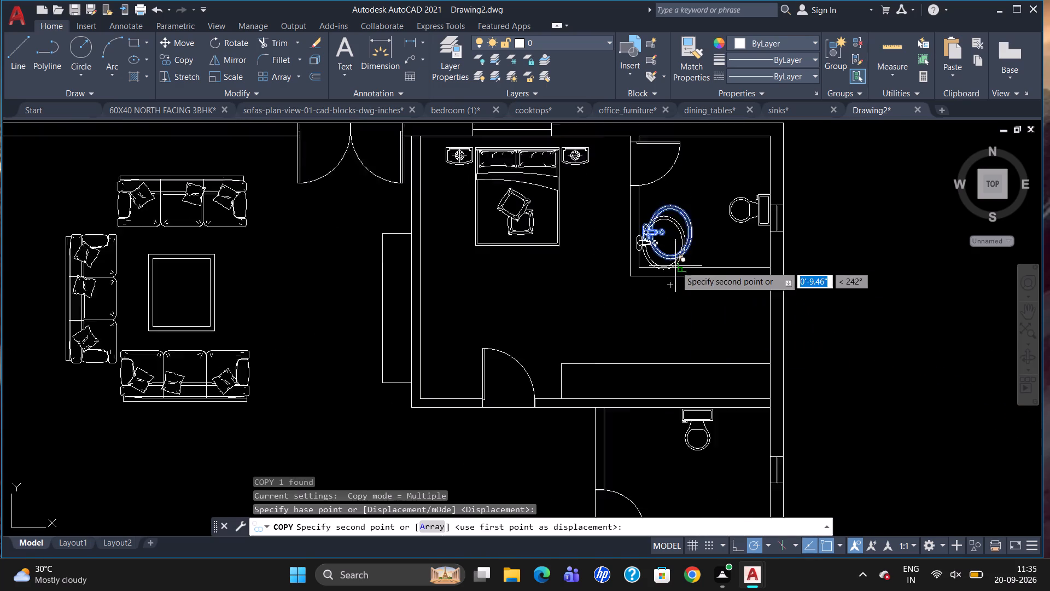
pyautogui.scroll(1, 662, 385)
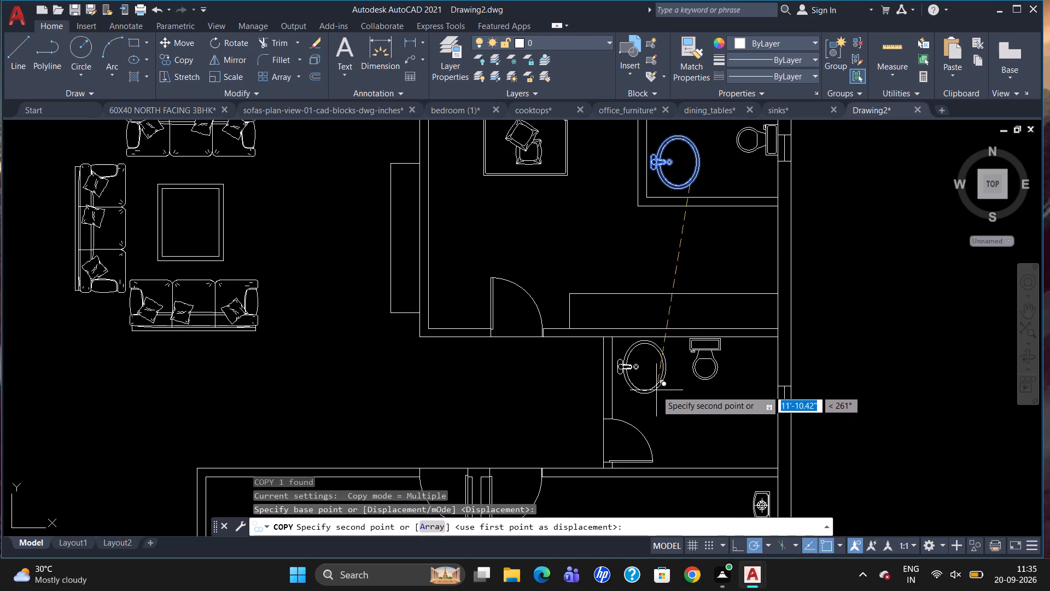
pyautogui.click(656, 390)
# Place another copy of the washbasin in the southeast bathroom, in the corner by the east wall.
pyautogui.scroll(-2, 696, 385)
pyautogui.scroll(-2, 698, 326)
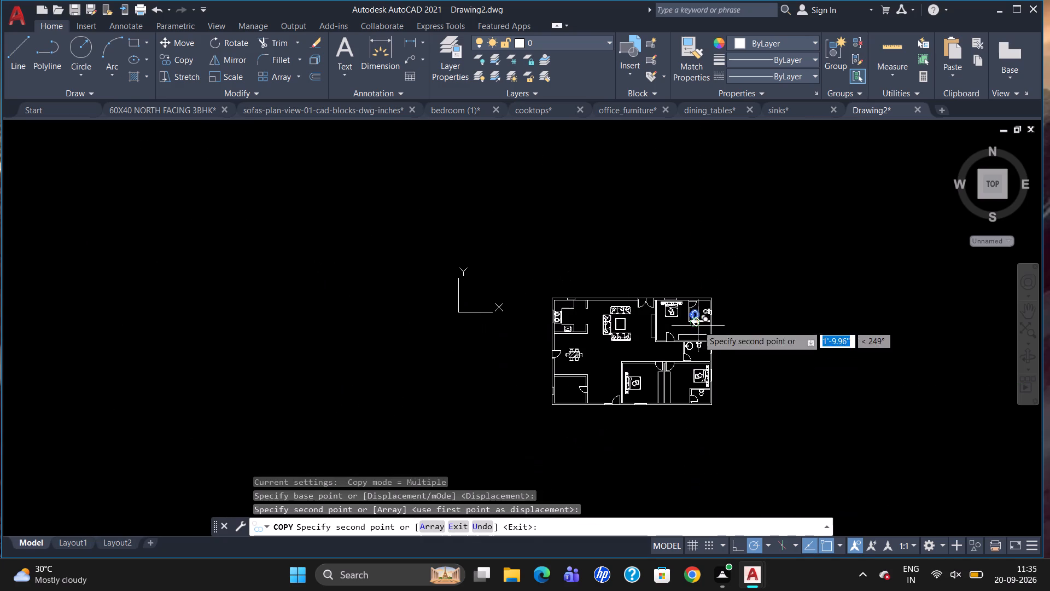
pyautogui.scroll(3, 698, 397)
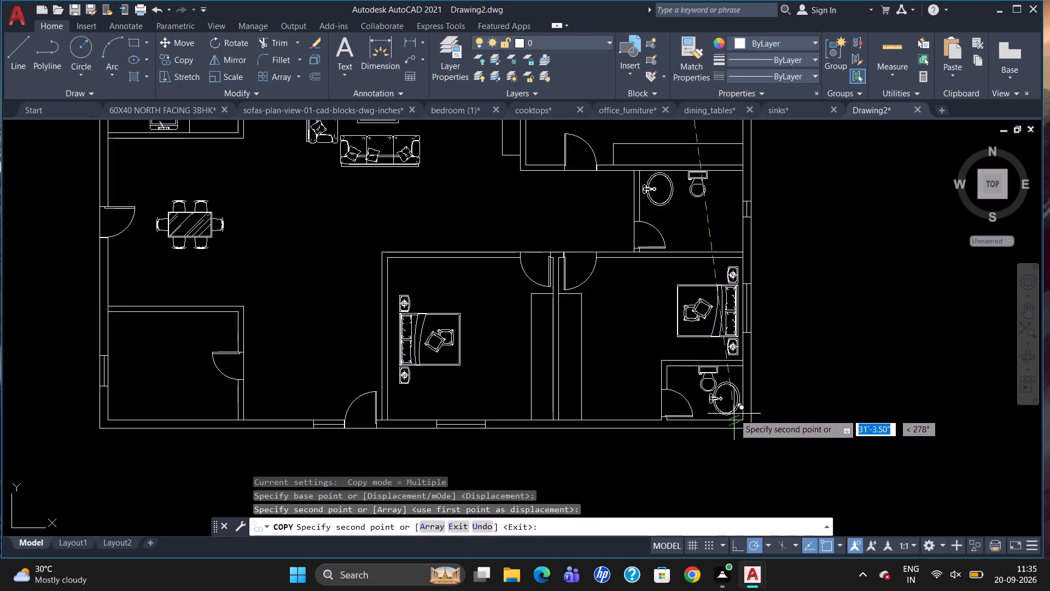
pyautogui.scroll(1, 734, 414)
pyautogui.click(736, 417)
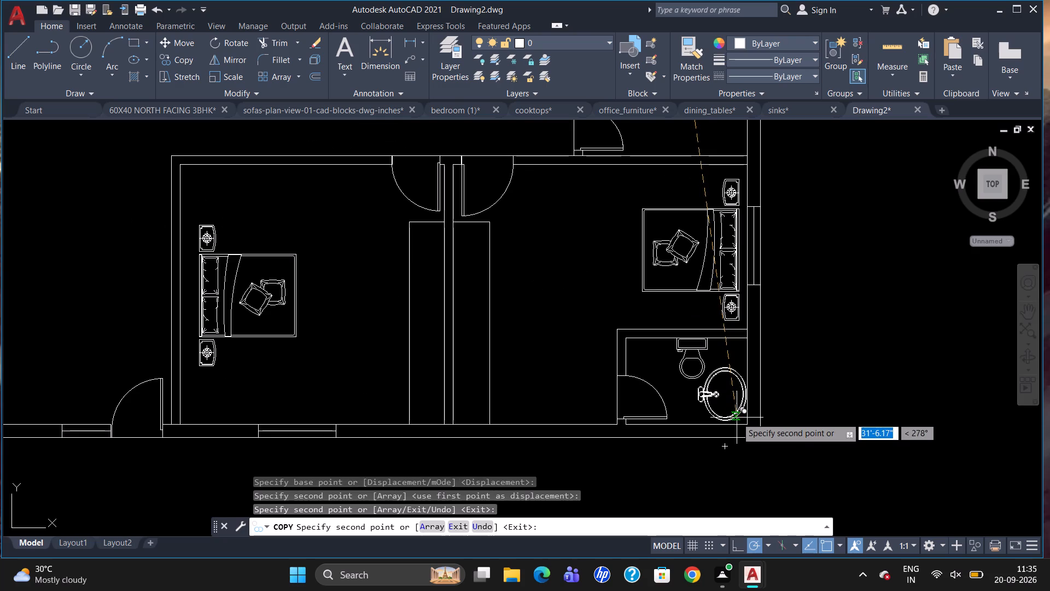
pyautogui.press('Escape')
# Scale down the southeast bathroom's washbasin to about 60% of its size, using a base point near its tap.
pyautogui.click(710, 395)
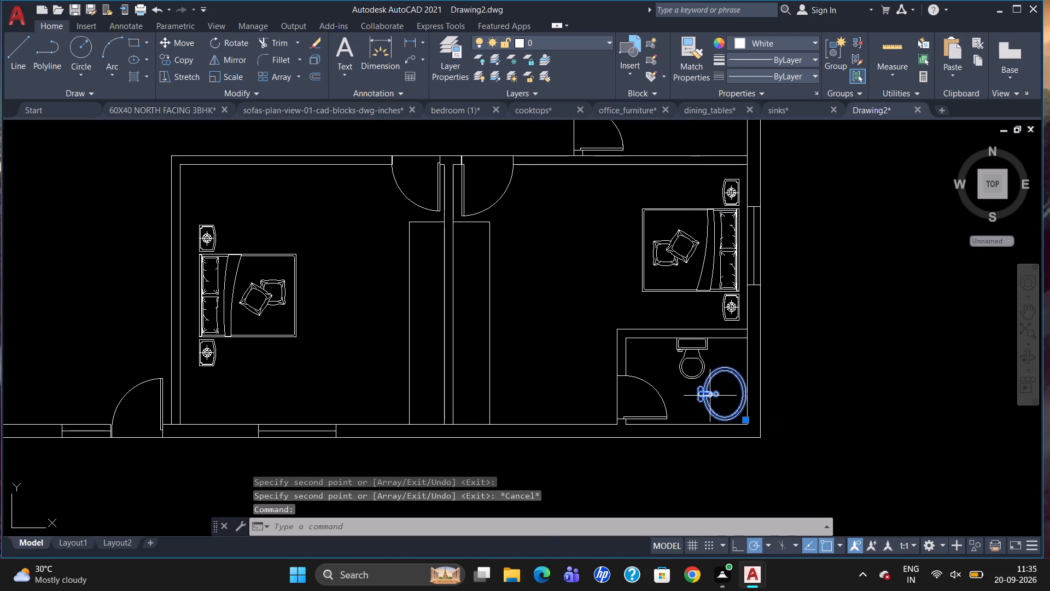
pyautogui.write('SC')
pyautogui.press('Return')
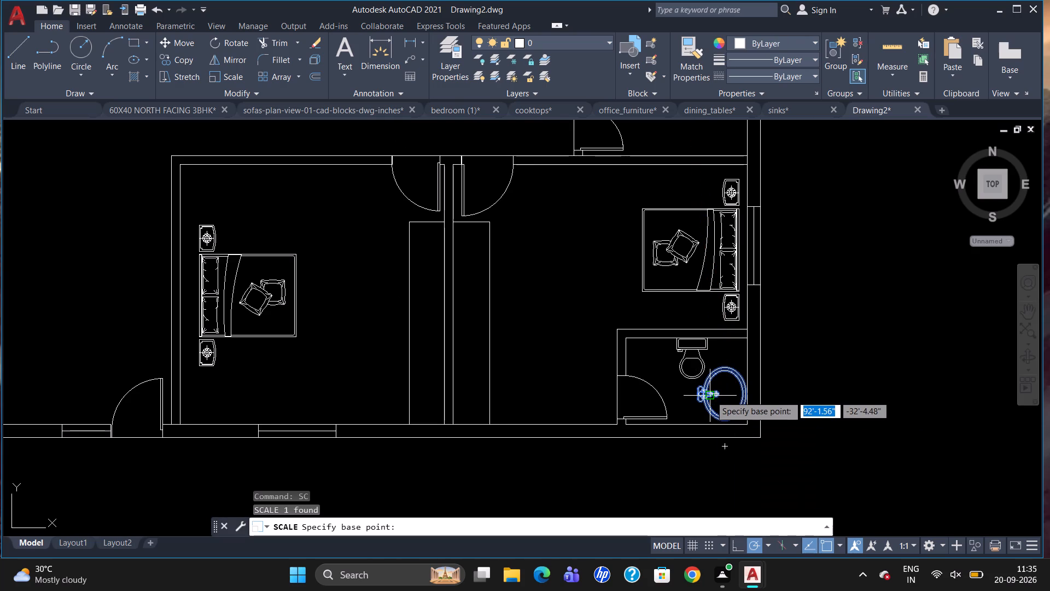
pyautogui.moveTo(707, 391); pyautogui.dragTo(711, 402)
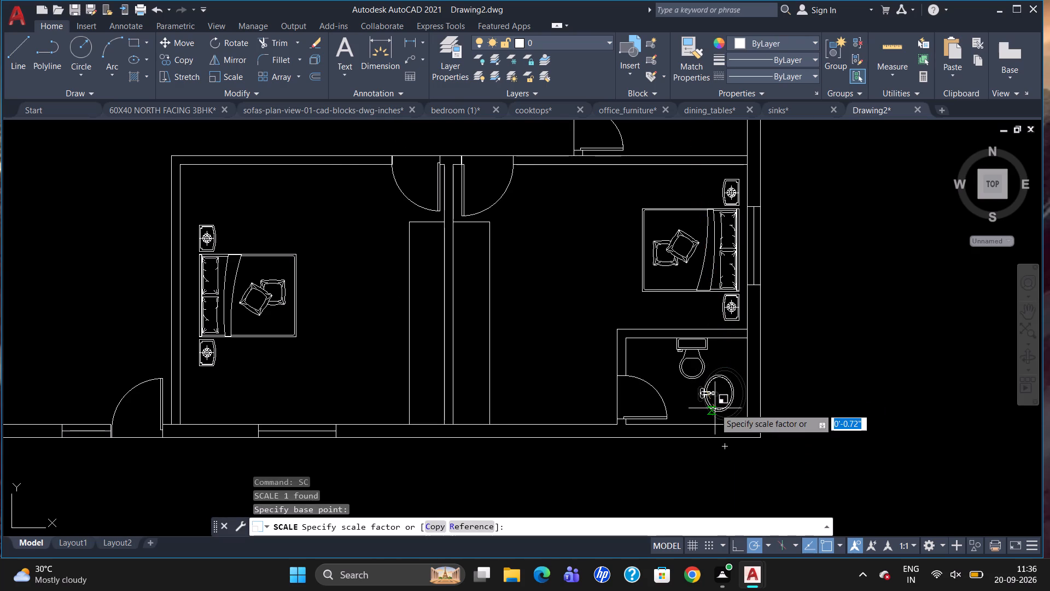
pyautogui.scroll(-1, 717, 412)
pyautogui.scroll(2, 719, 415)
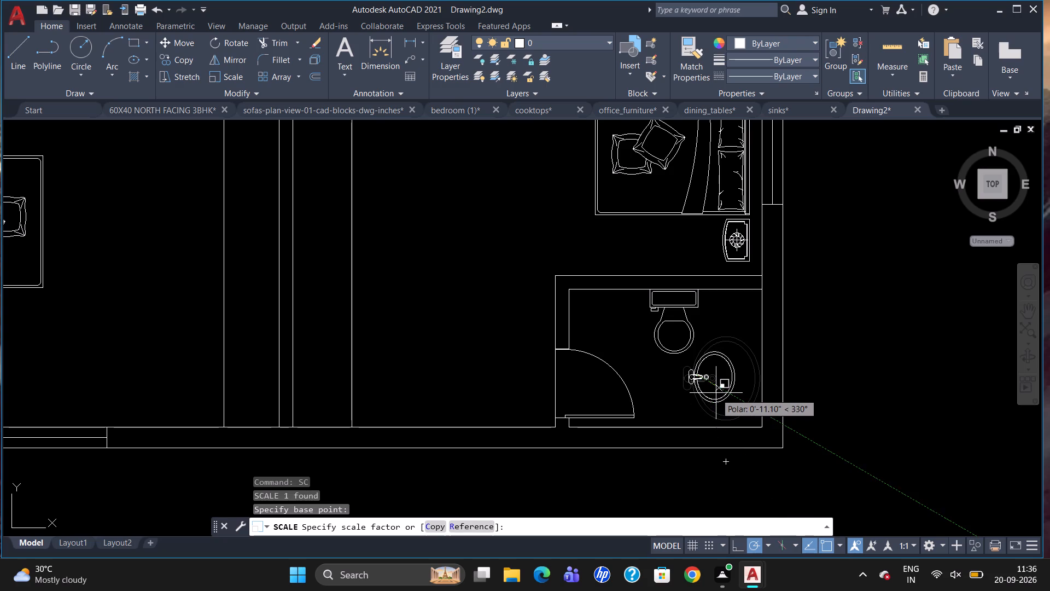
pyautogui.click(716, 392)
# Move the southeast bathroom's washbasin southeast, close to the east wall.
pyautogui.click(701, 384)
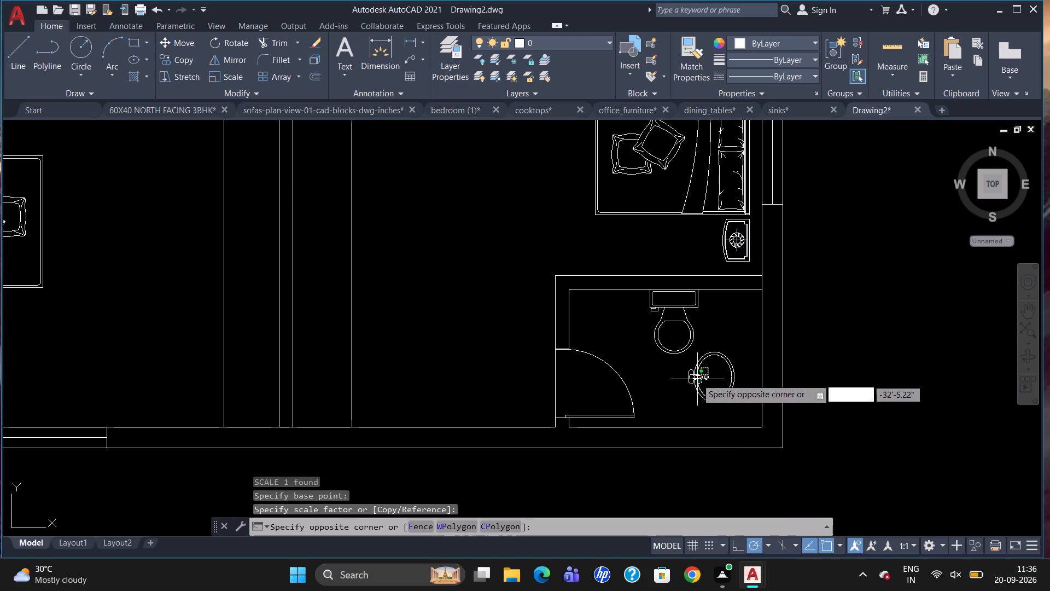
pyautogui.click(695, 374)
pyautogui.click(734, 401)
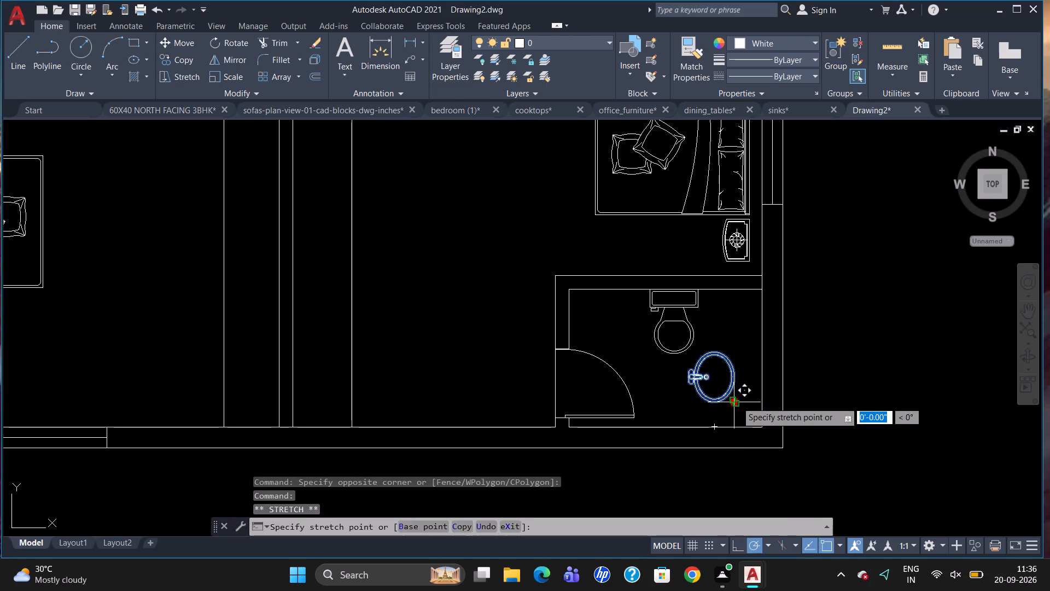
pyautogui.click(754, 412)
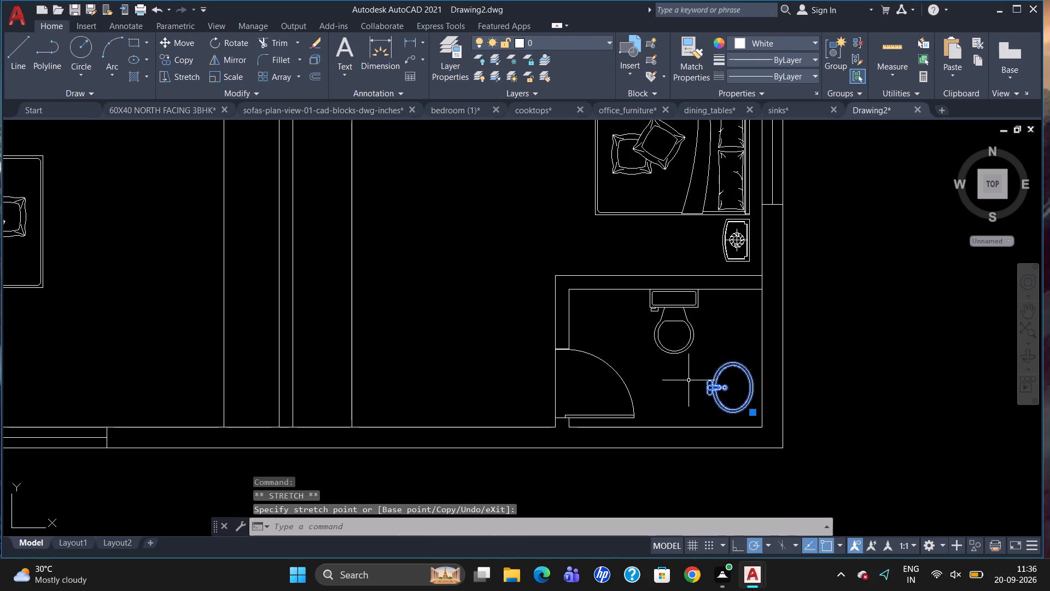
pyautogui.press('Escape')
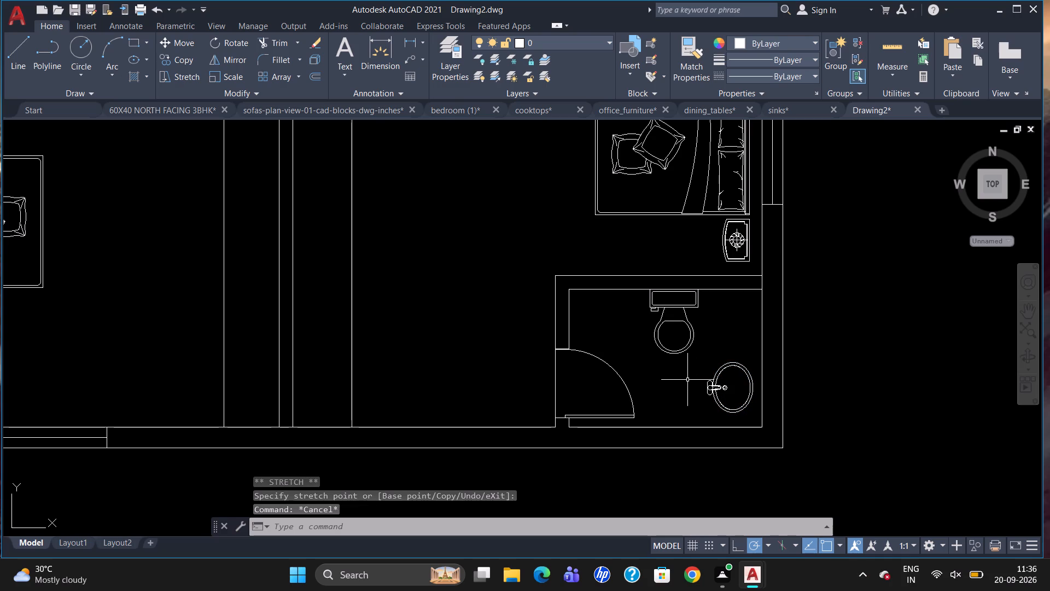
# Move the southeast bathroom's washbasin due east until its rim meets the east wall's inner face.
pyautogui.scroll(-2, 687, 383)
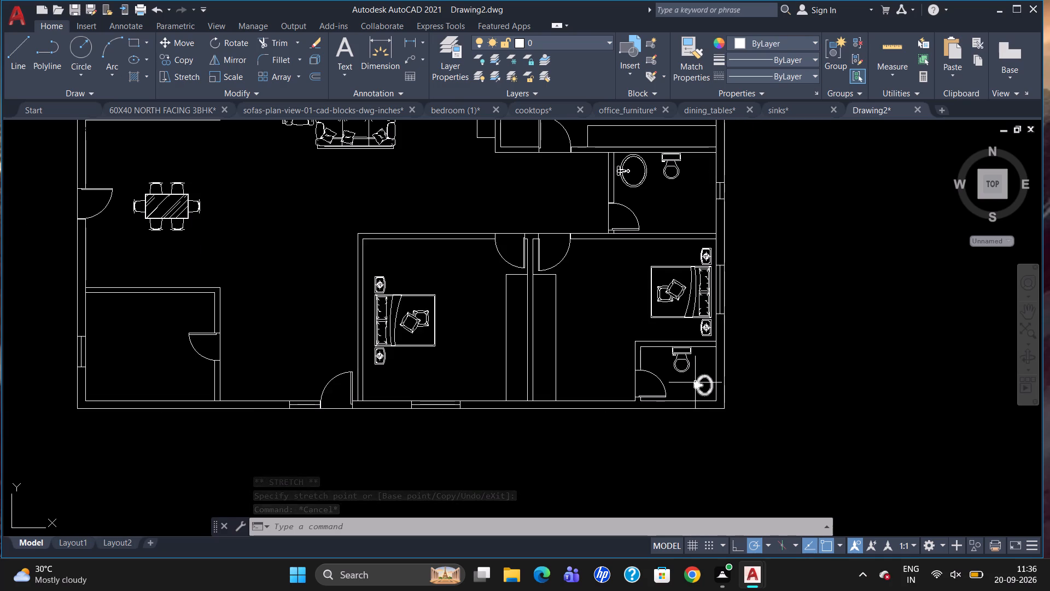
pyautogui.click(696, 383)
pyautogui.scroll(2, 700, 389)
pyautogui.click(731, 405)
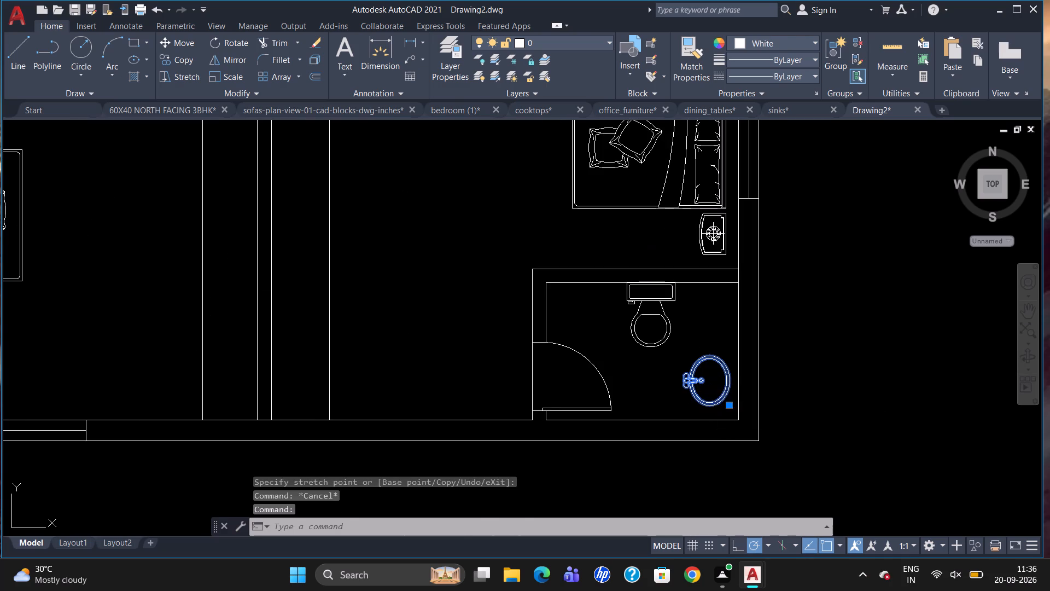
pyautogui.scroll(2, 742, 407)
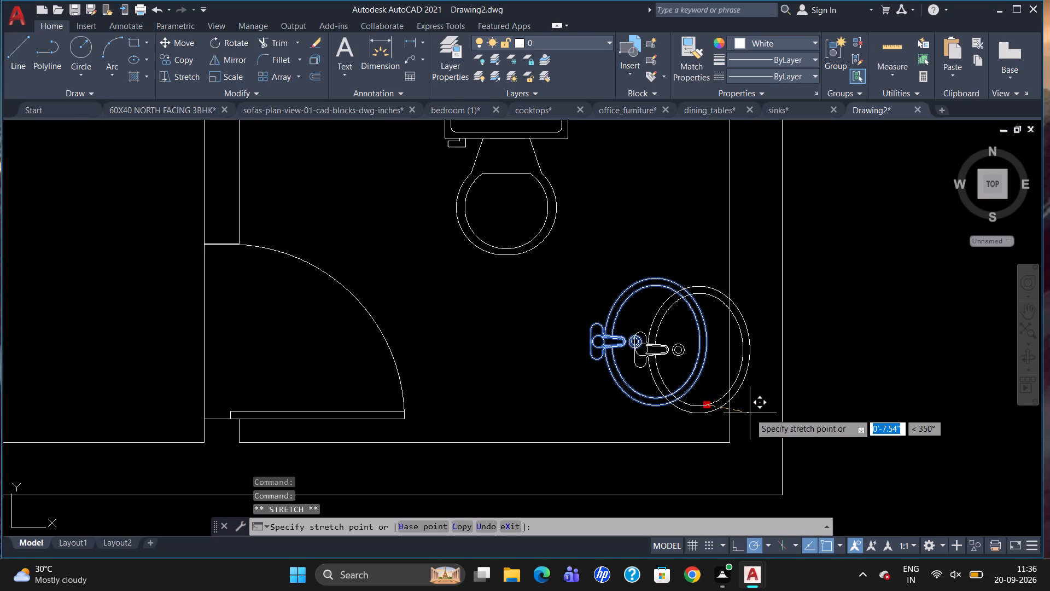
pyautogui.click(726, 405)
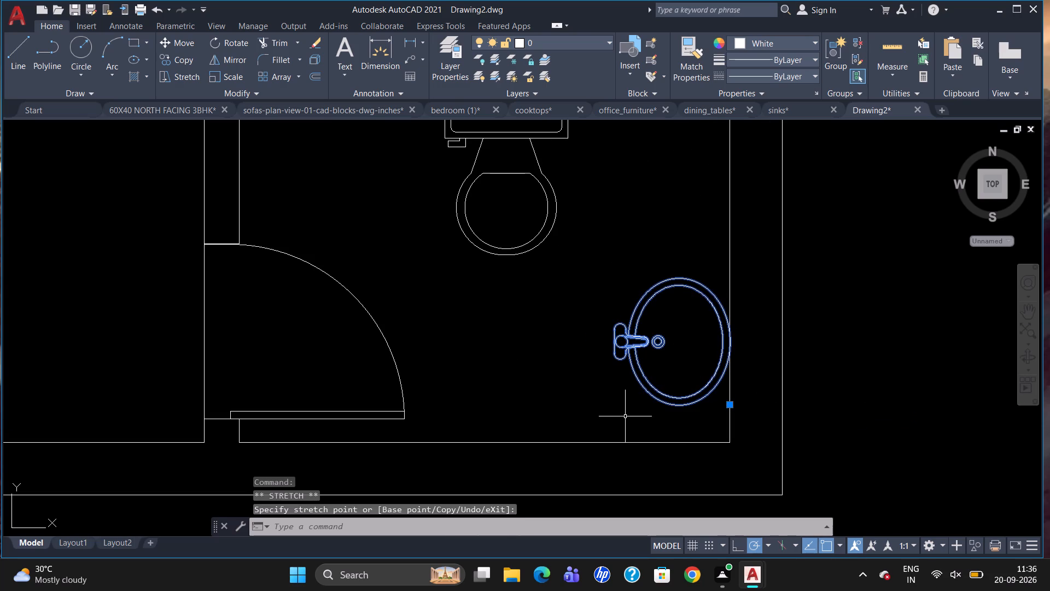
pyautogui.press('Escape')
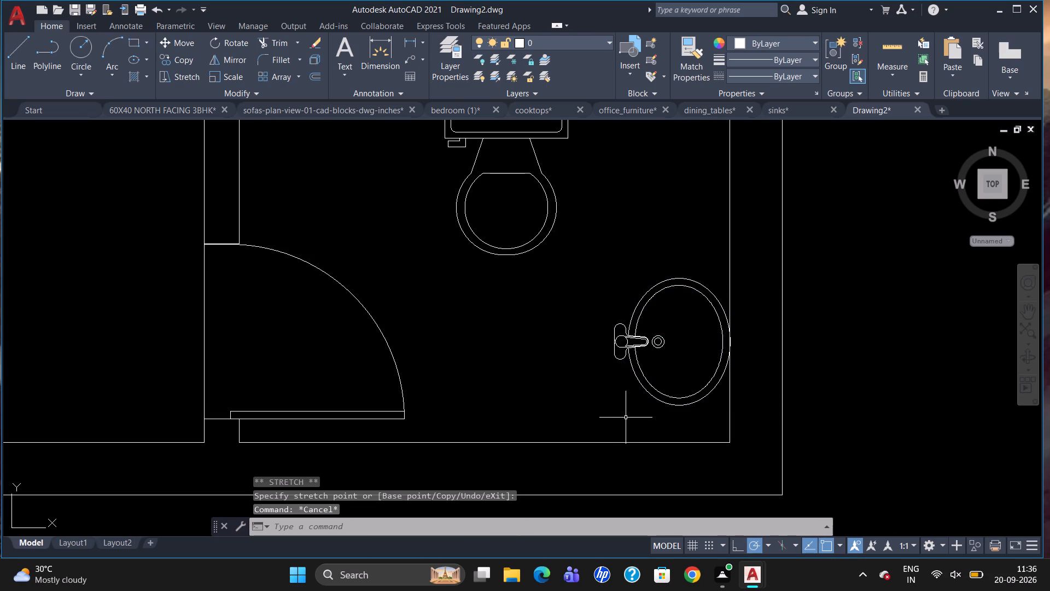
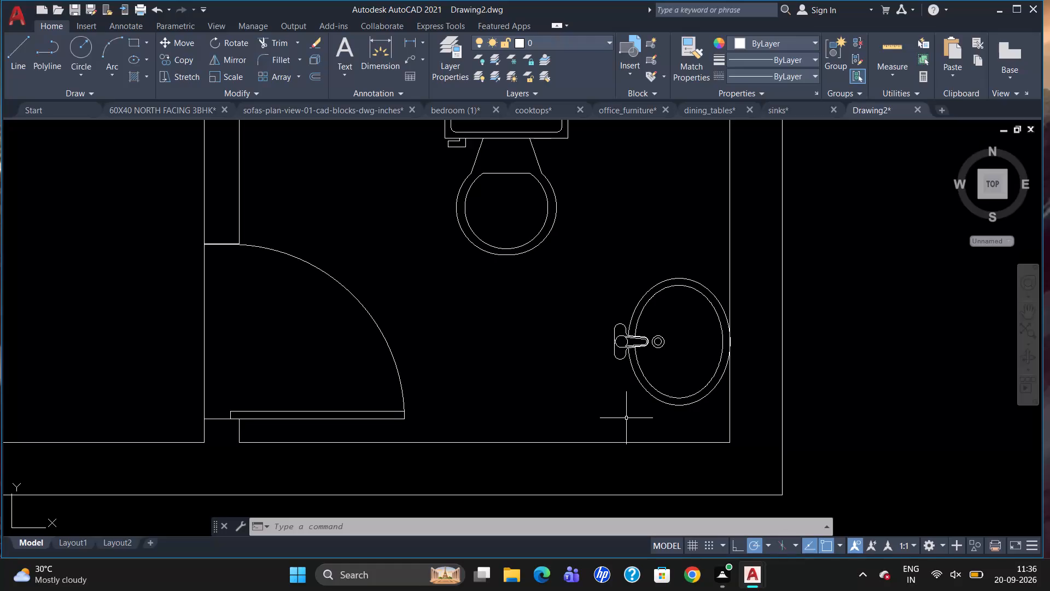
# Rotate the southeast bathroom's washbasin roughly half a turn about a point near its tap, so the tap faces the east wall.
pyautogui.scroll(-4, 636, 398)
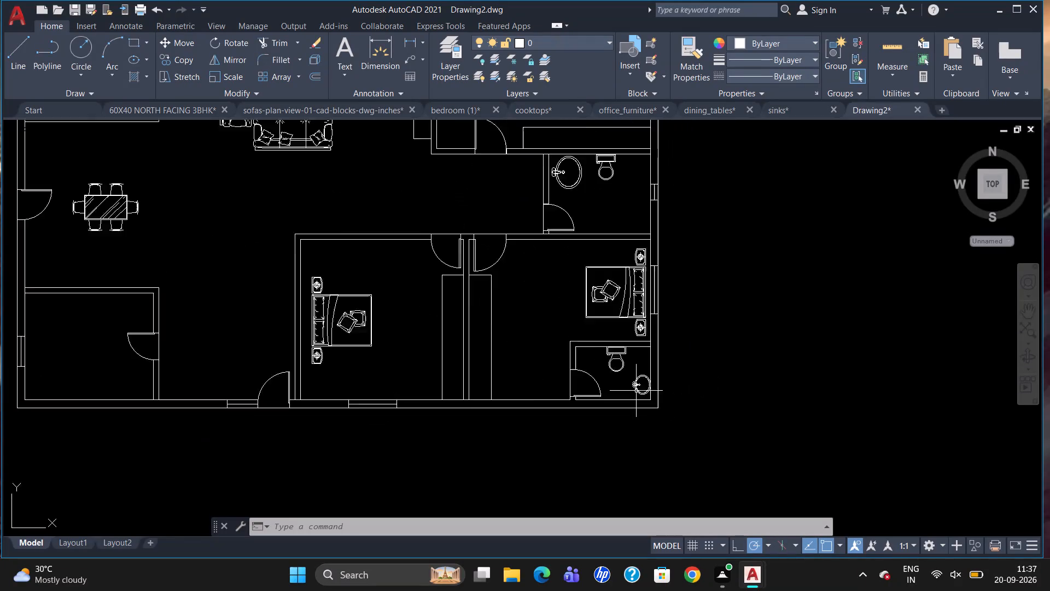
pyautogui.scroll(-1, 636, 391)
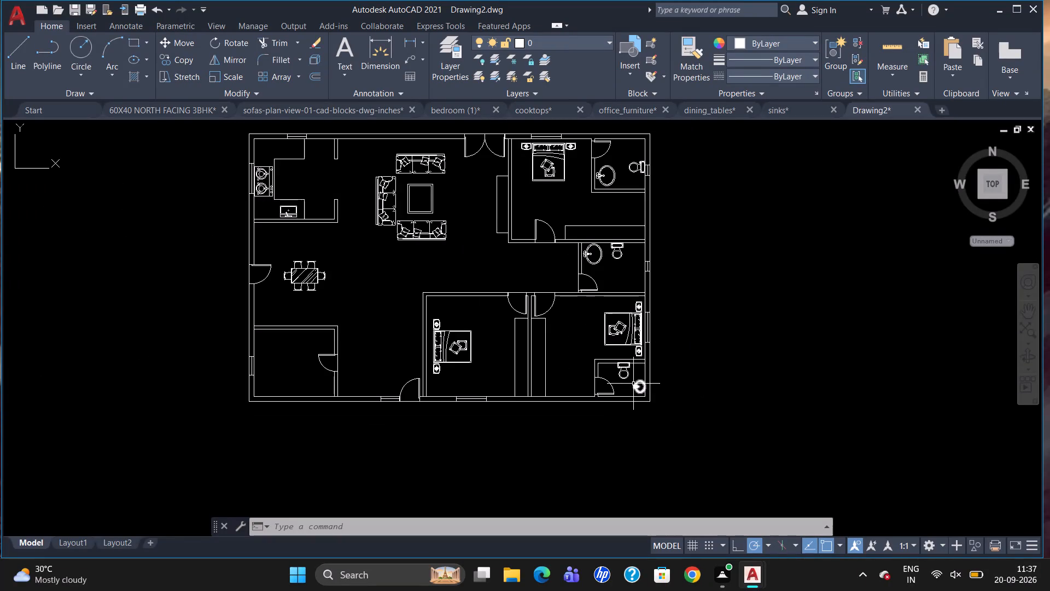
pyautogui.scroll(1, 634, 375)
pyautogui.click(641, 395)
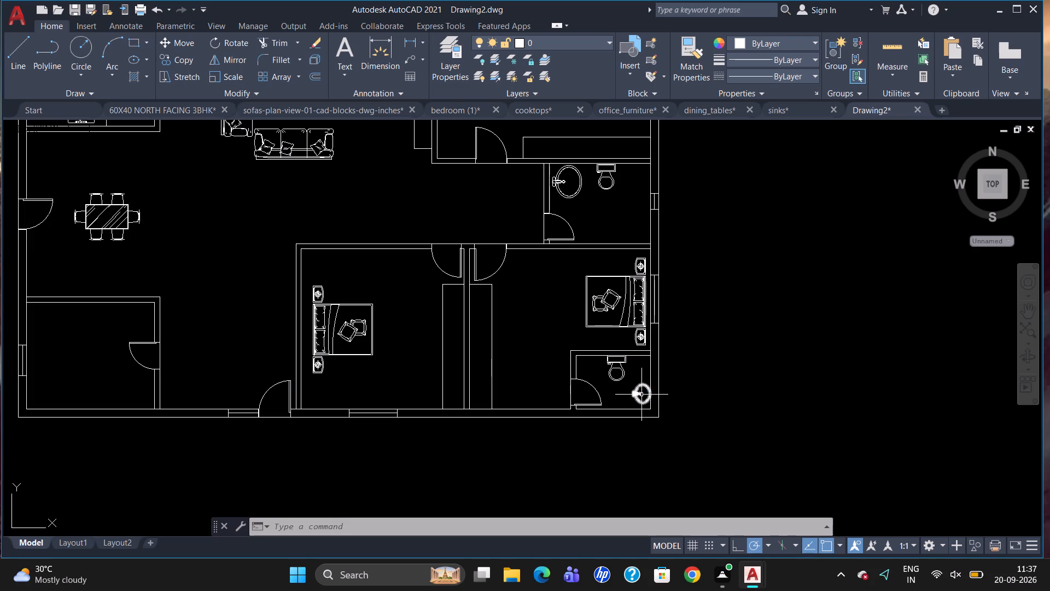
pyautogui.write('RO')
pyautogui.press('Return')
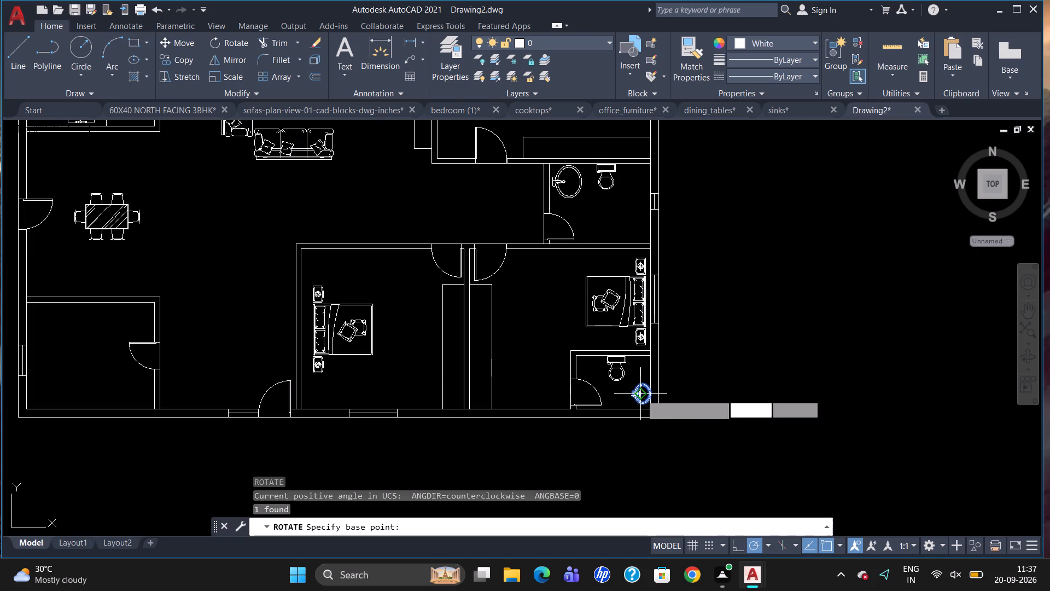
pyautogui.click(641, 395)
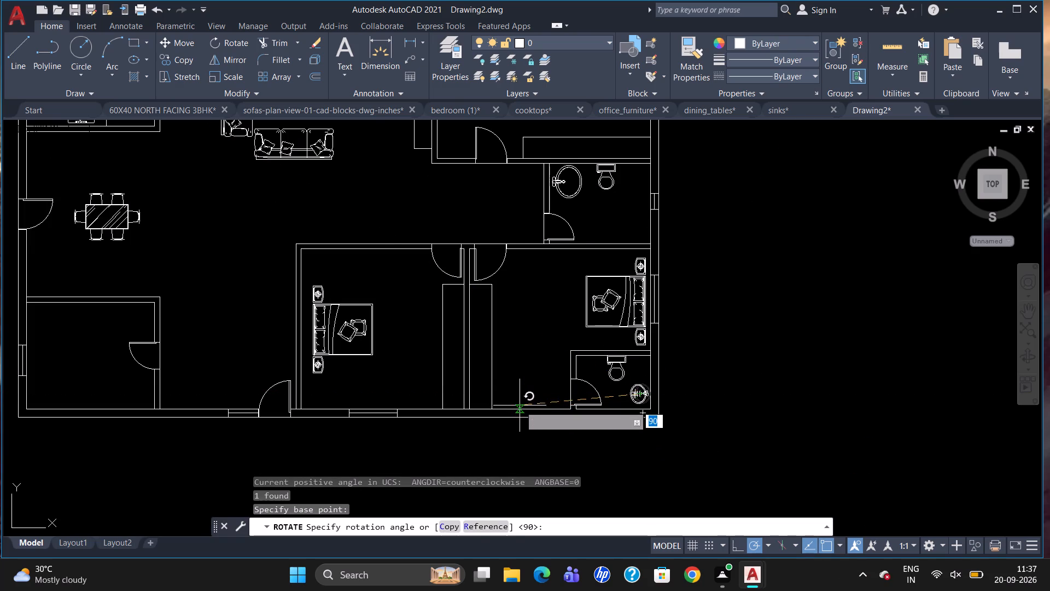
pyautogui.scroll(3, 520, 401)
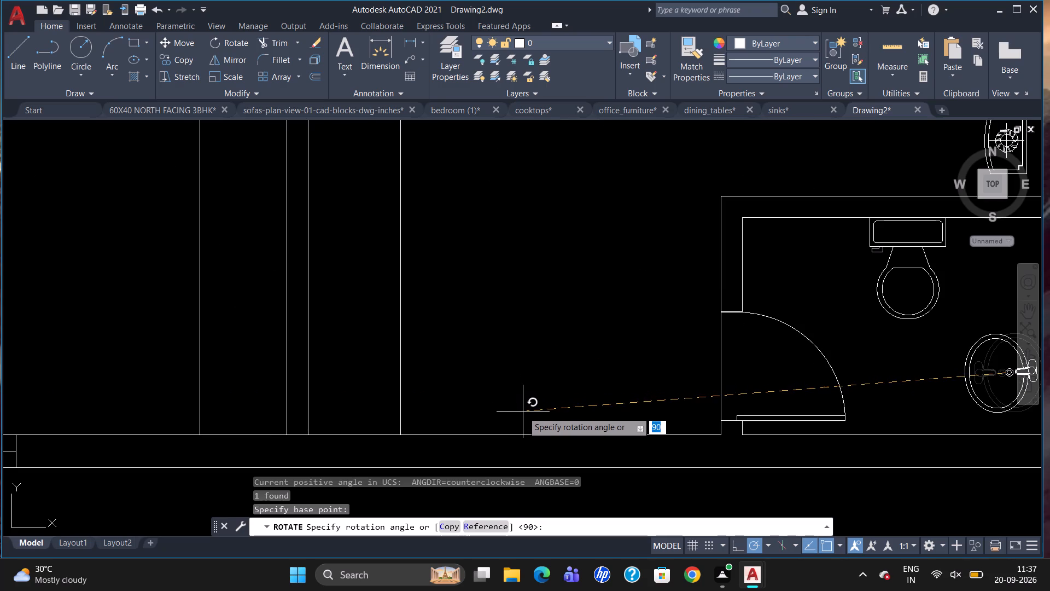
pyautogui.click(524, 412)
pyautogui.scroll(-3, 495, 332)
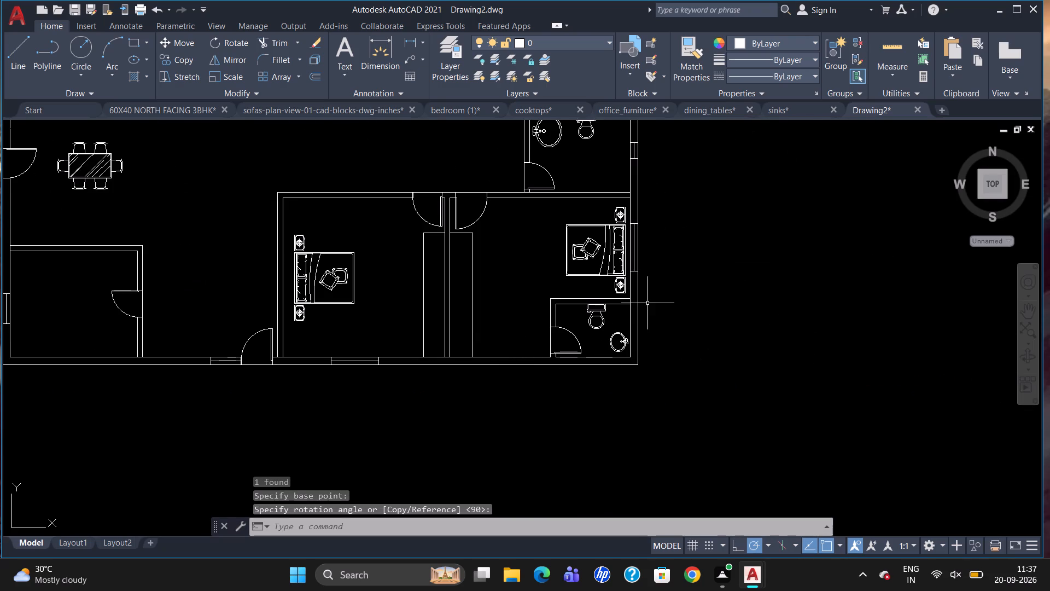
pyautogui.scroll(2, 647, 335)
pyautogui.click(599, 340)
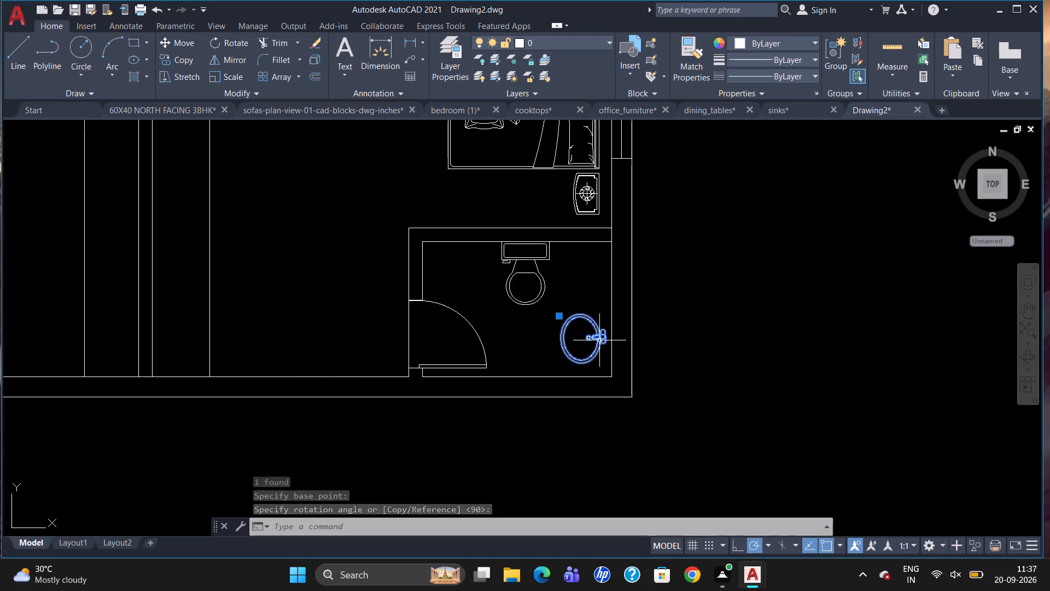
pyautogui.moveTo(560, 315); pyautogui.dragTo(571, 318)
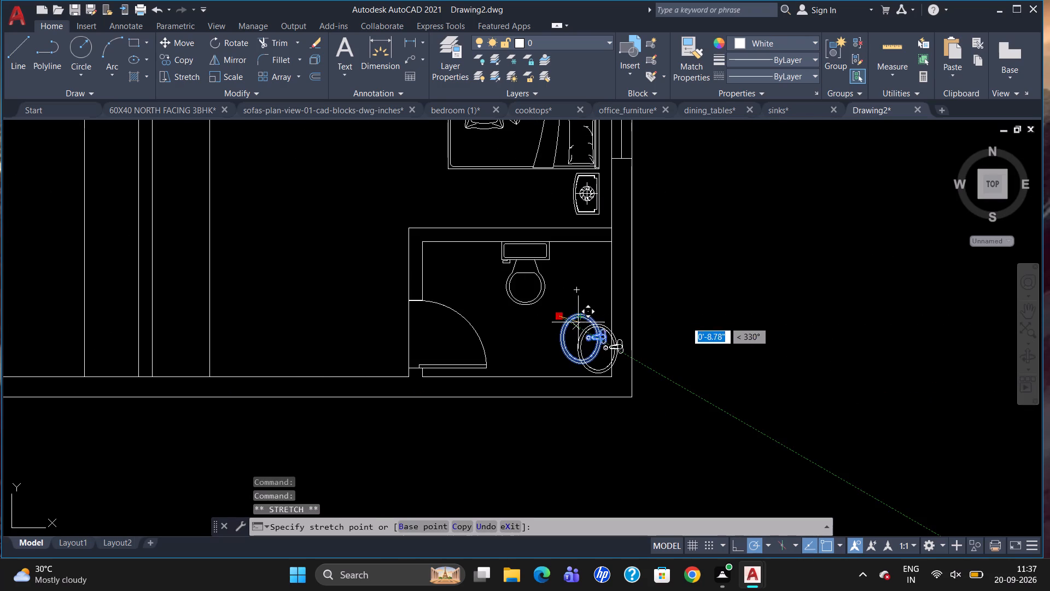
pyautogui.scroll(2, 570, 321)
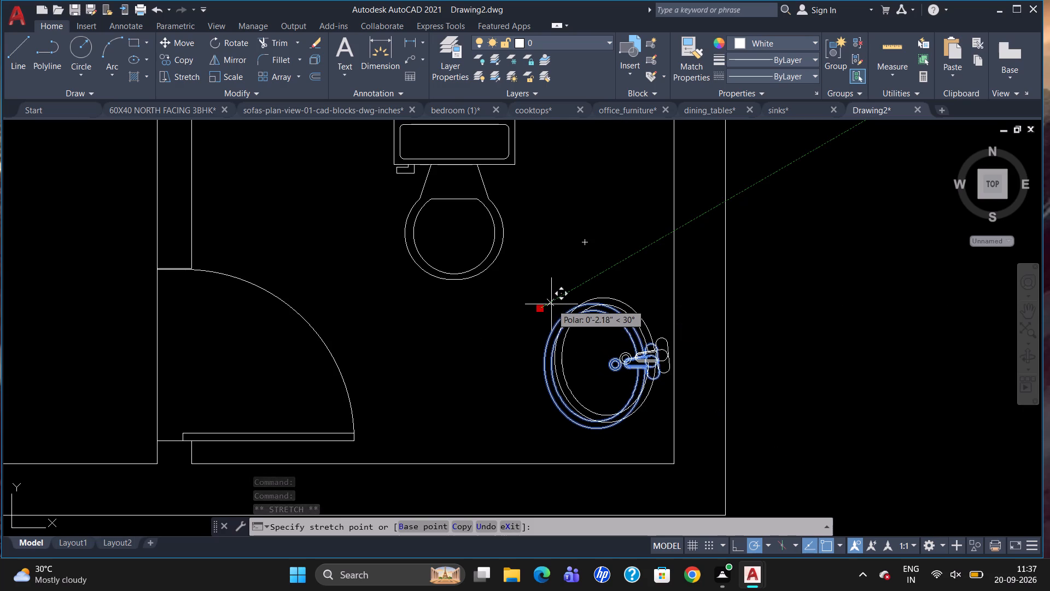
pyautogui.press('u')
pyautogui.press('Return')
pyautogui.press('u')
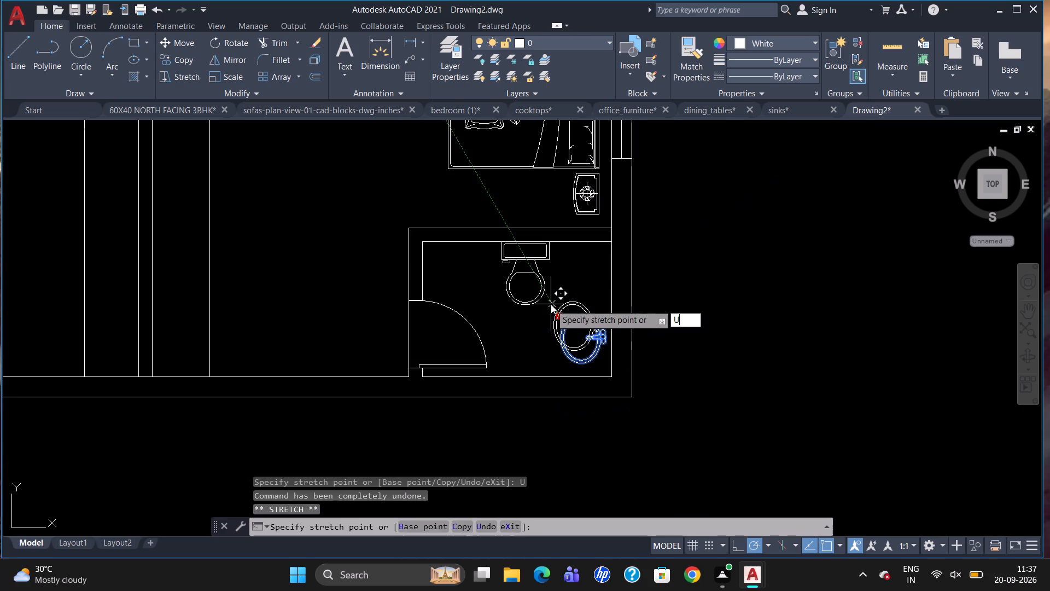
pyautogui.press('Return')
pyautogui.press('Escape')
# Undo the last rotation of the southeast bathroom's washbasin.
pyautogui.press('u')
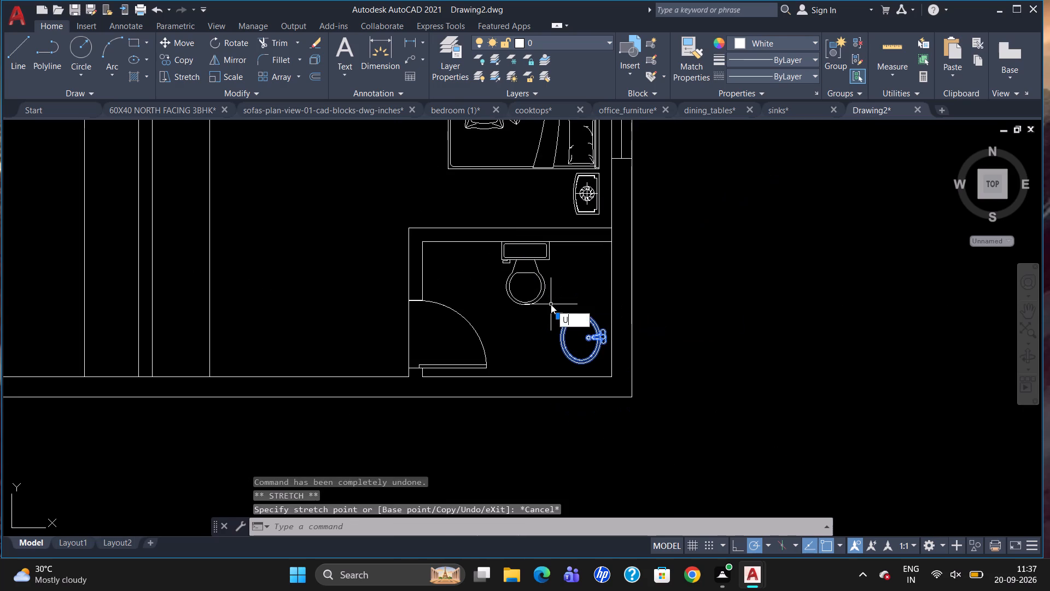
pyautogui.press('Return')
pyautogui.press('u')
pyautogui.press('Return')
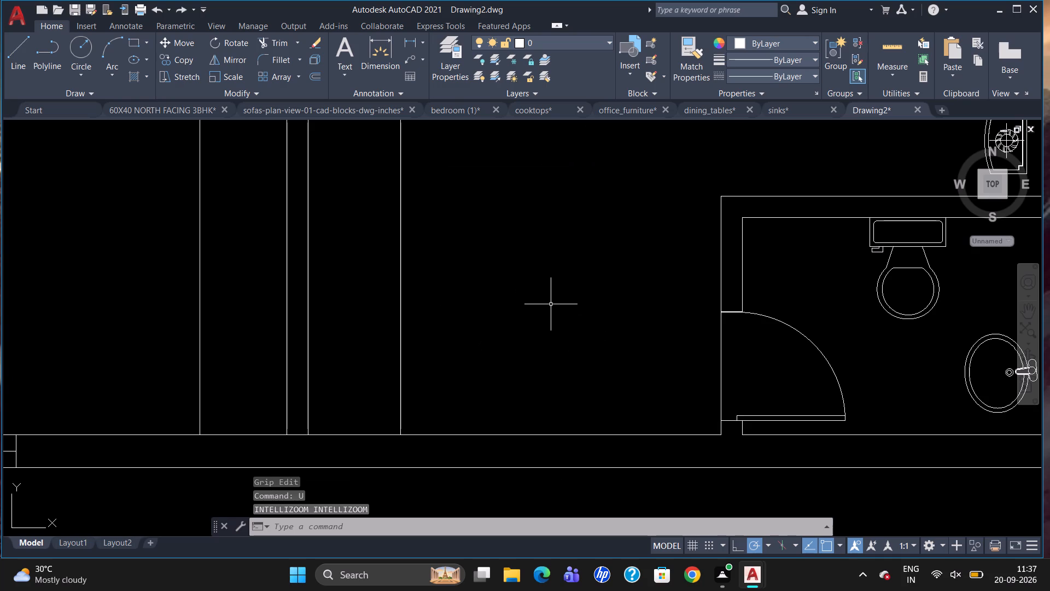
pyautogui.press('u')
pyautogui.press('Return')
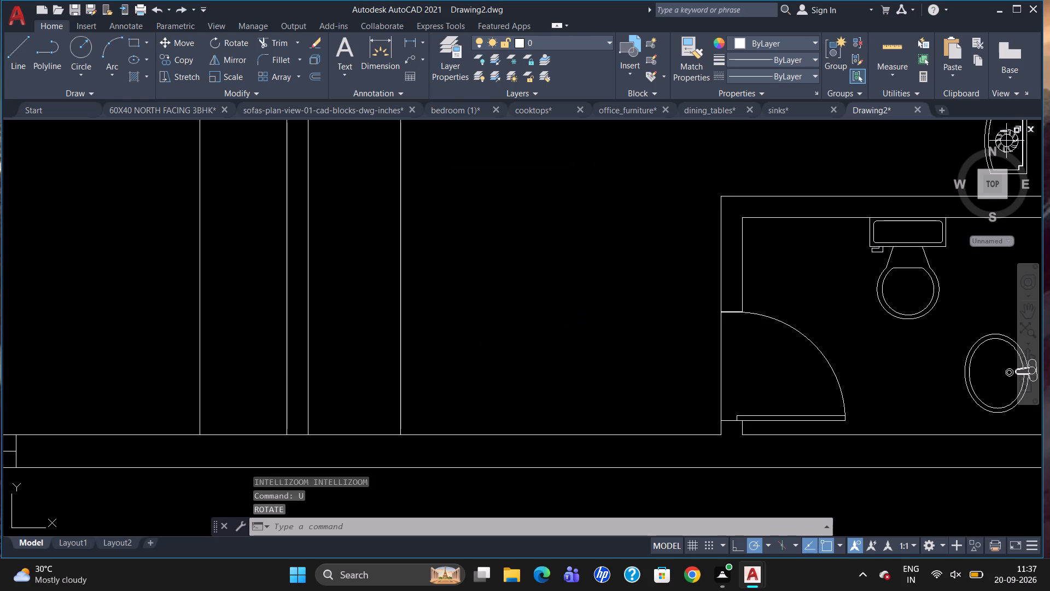
# Rotate the southeast bathroom's washbasin about 190° around a base point near its tap, turning the tap towards the east wall.
pyautogui.scroll(2, 685, 383)
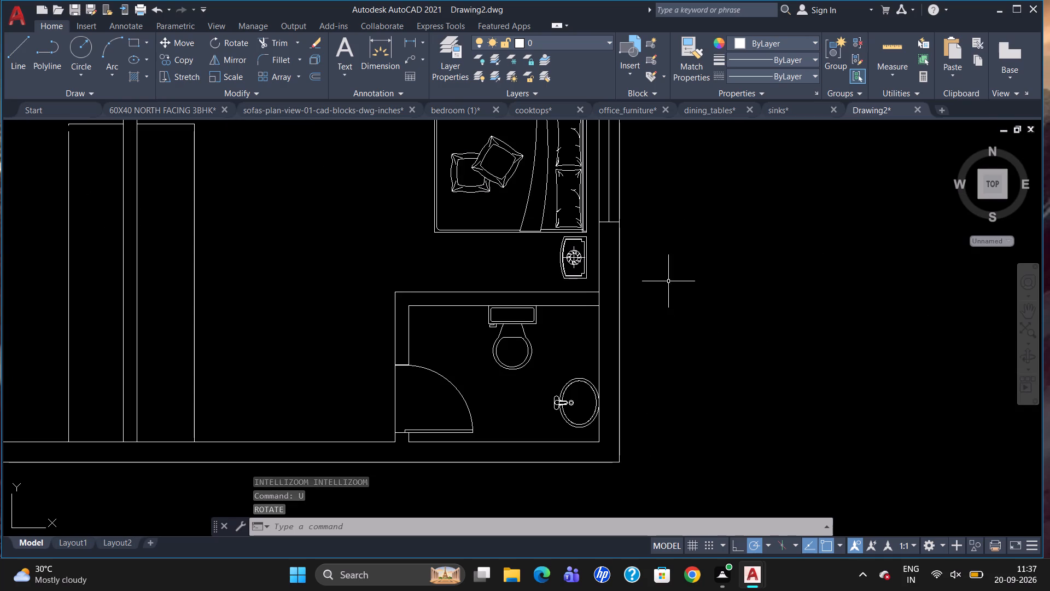
pyautogui.scroll(-2, 668, 281)
pyautogui.scroll(1, 639, 395)
pyautogui.click(611, 316)
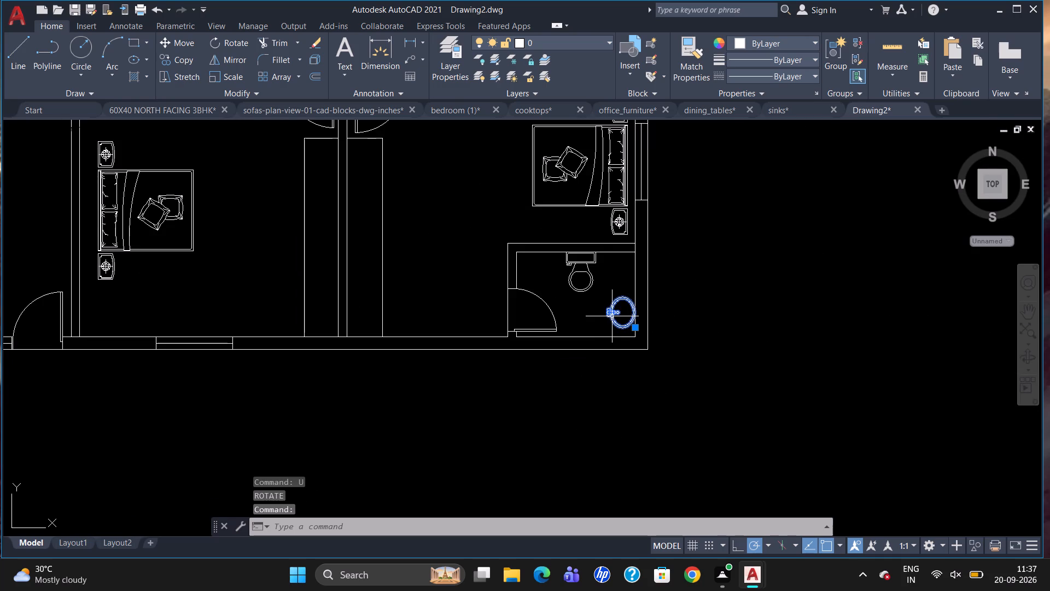
pyautogui.write('RO')
pyautogui.press('Return')
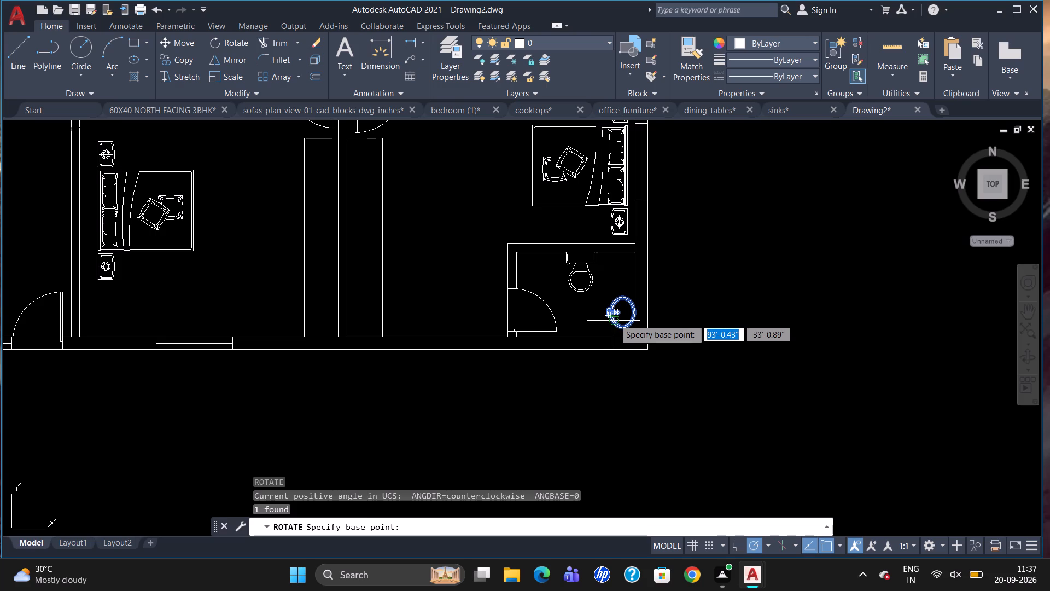
pyautogui.click(614, 319)
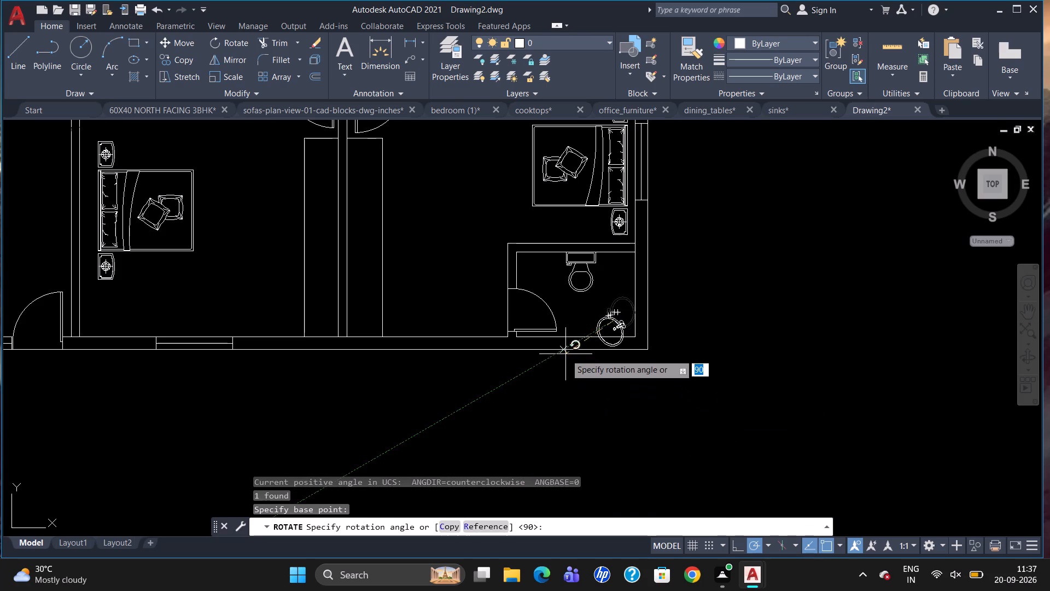
pyautogui.click(563, 326)
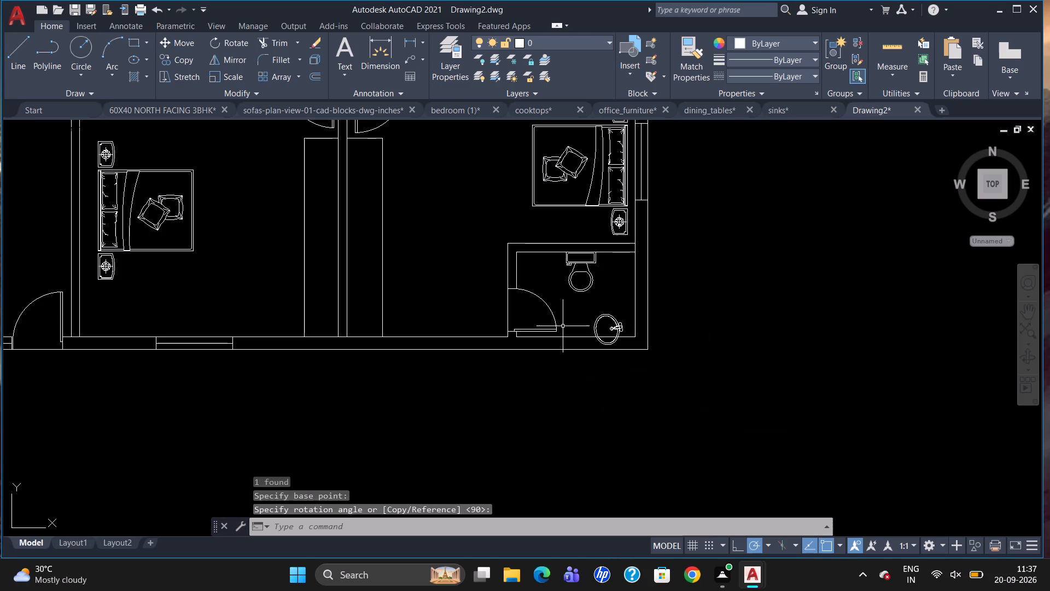
# Rotate the southeast bathroom's washbasin slightly clockwise about a point on its south rim to straighten it towards the east wall.
pyautogui.click(604, 340)
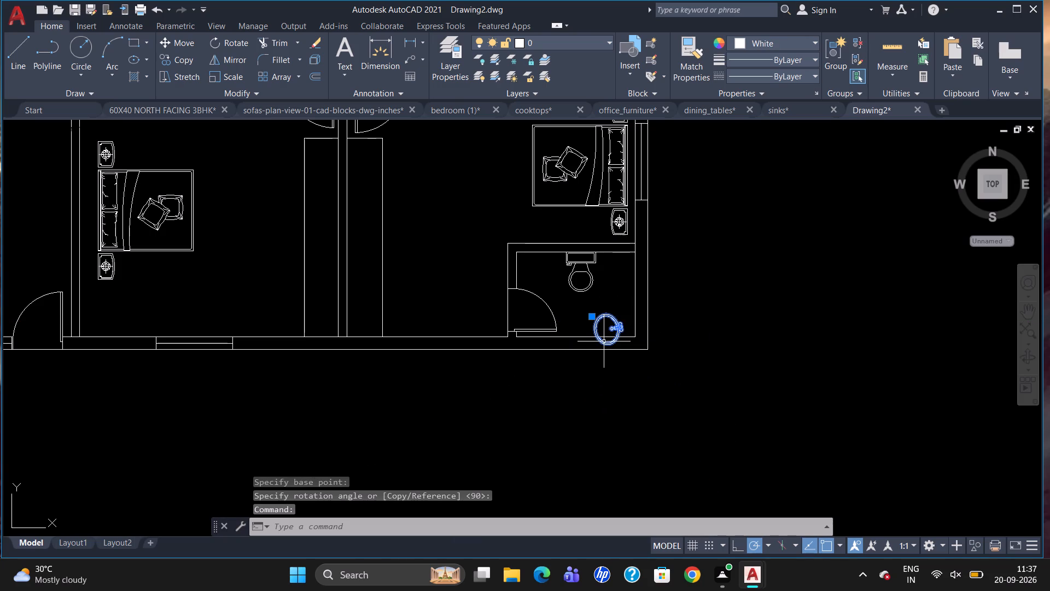
pyautogui.write('RO')
pyautogui.press('Return')
pyautogui.click(604, 341)
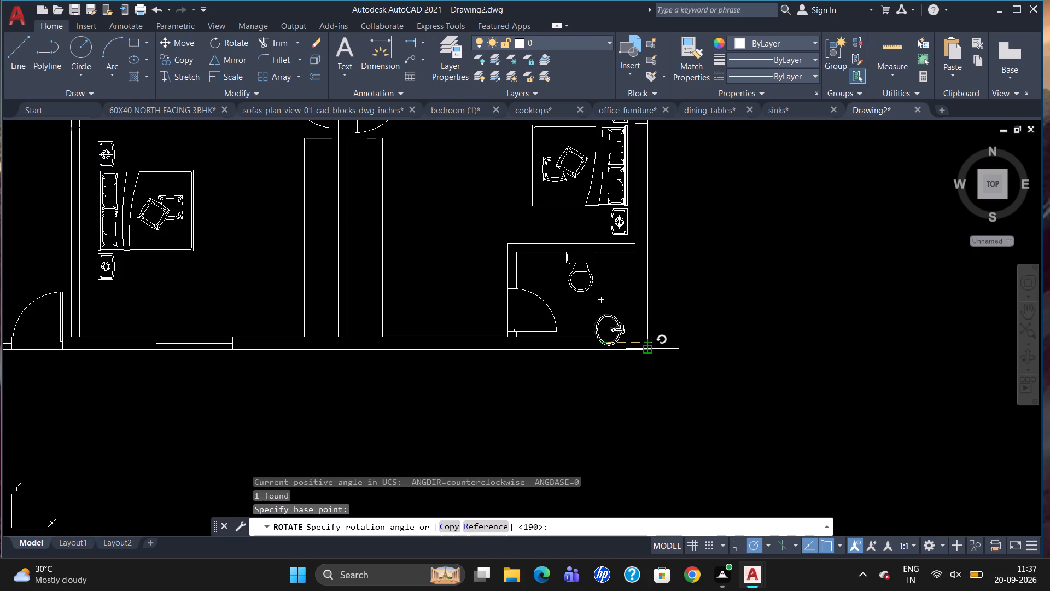
pyautogui.scroll(2, 651, 354)
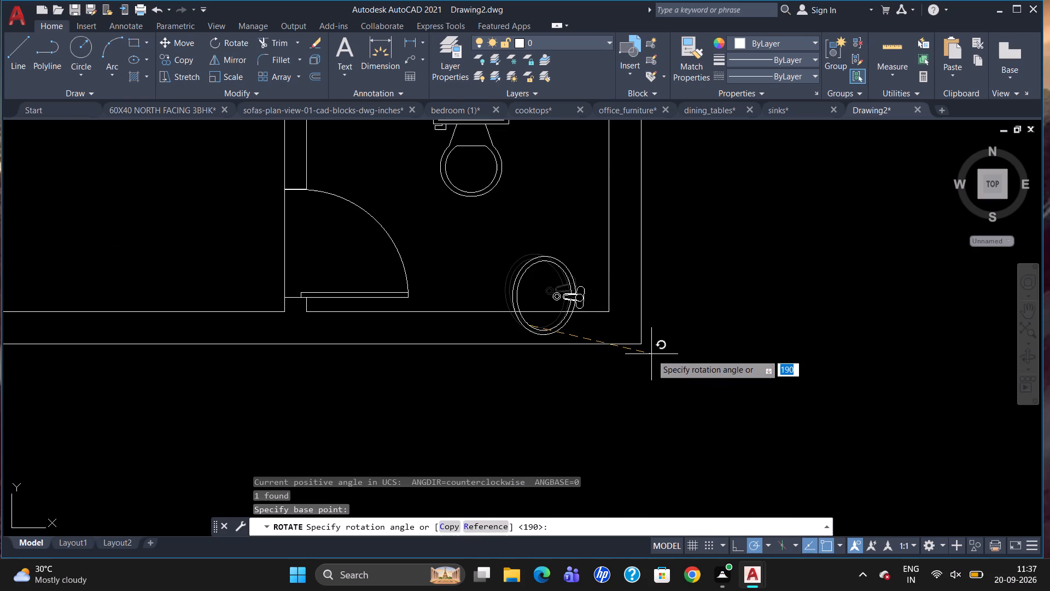
pyautogui.click(650, 357)
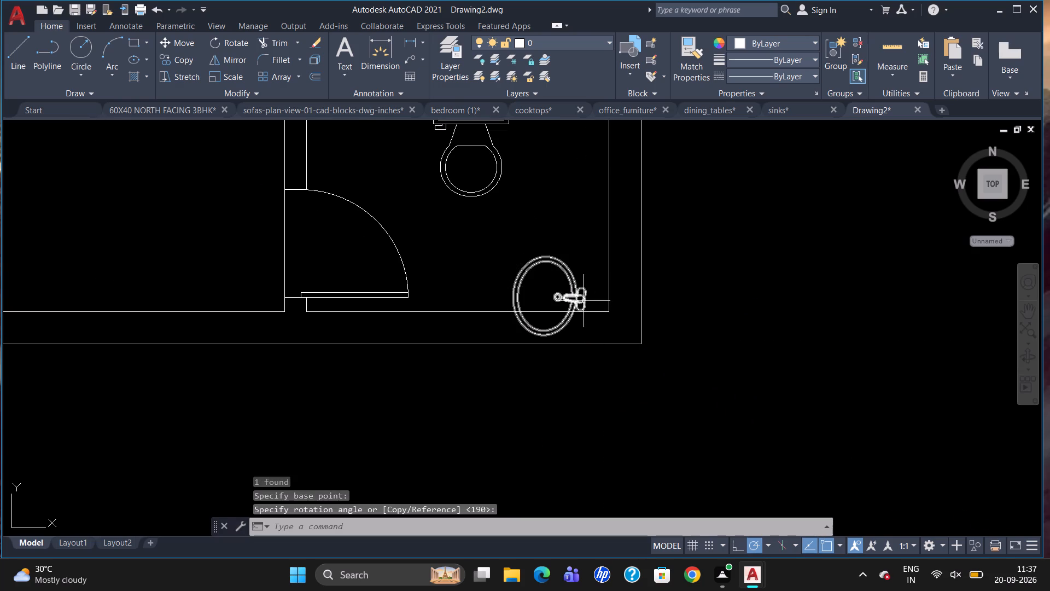
# Move the southeast bathroom's washbasin northeast, clear of the south wall, with its tap close to the east wall's inner face.
pyautogui.click(584, 301)
pyautogui.click(517, 257)
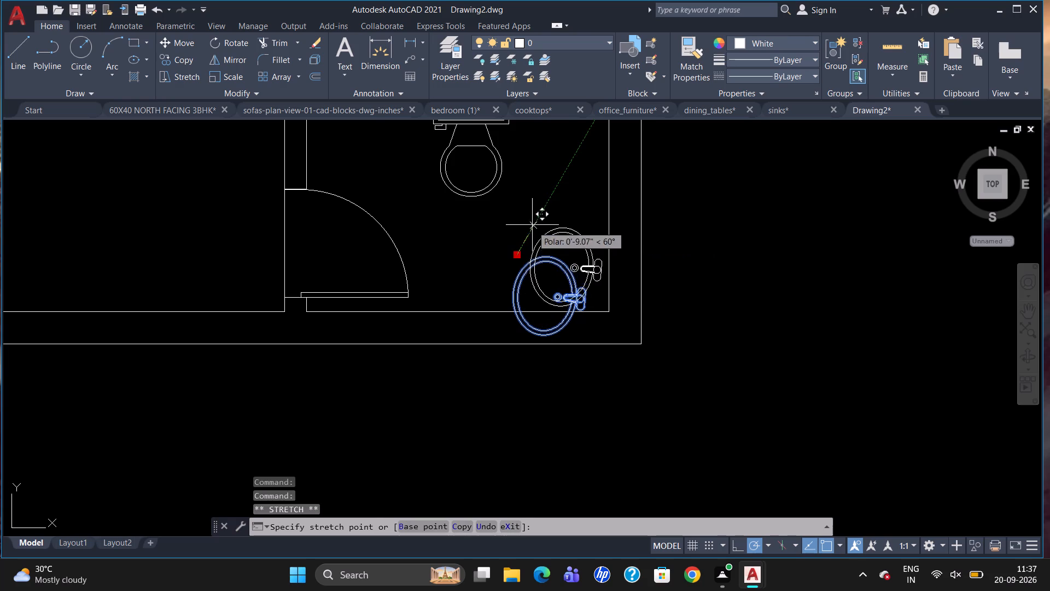
pyautogui.click(535, 217)
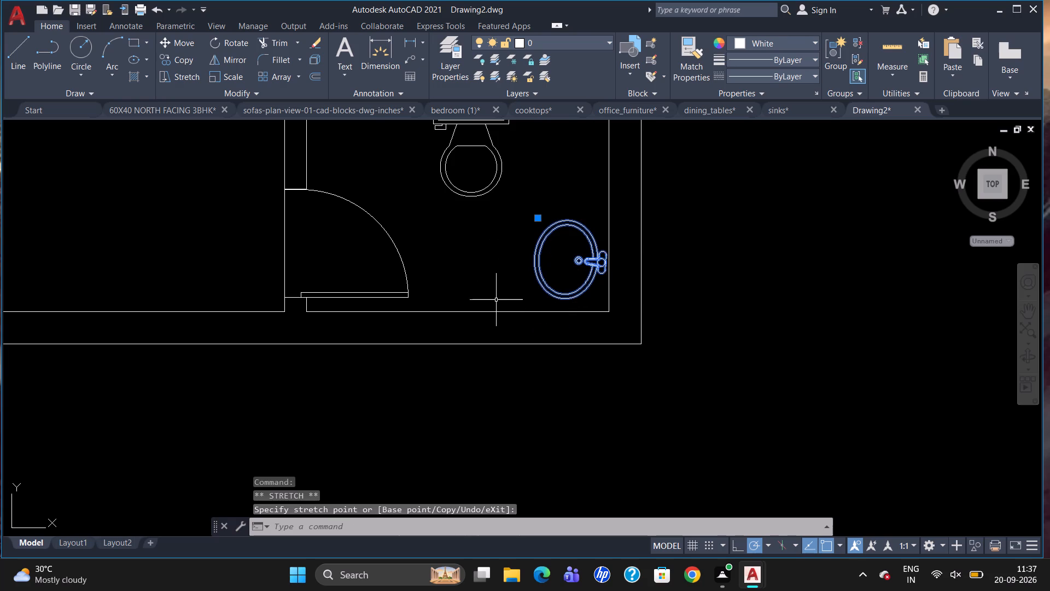
pyautogui.press('Escape')
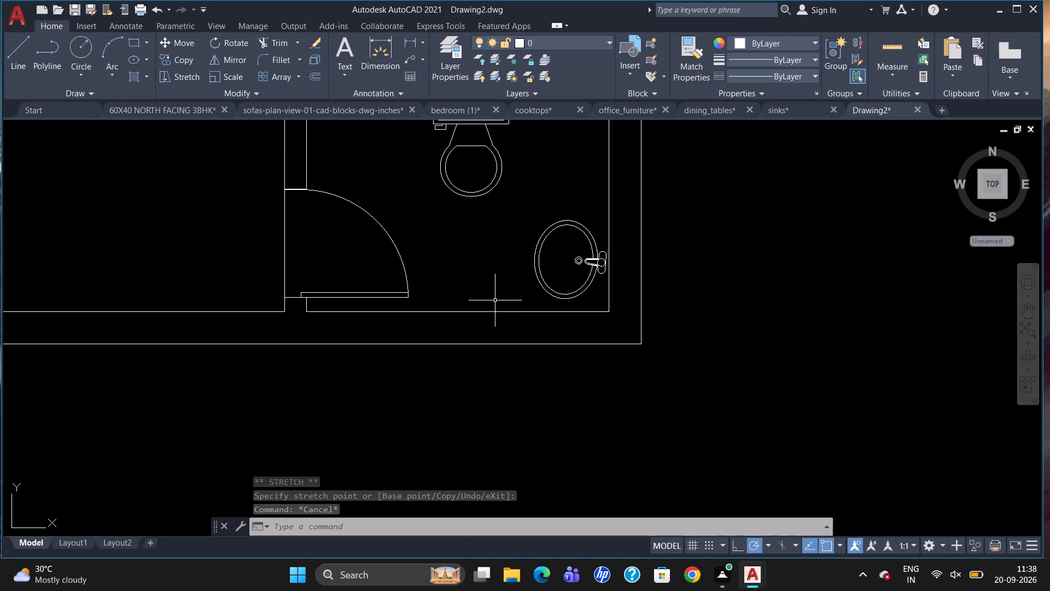
# Add the multiline text "WARDROBE" at 5" height inside the northeast bedroom's wardrobe along its south wall.
pyautogui.scroll(-2, 688, 29)
pyautogui.scroll(-4, 636, 257)
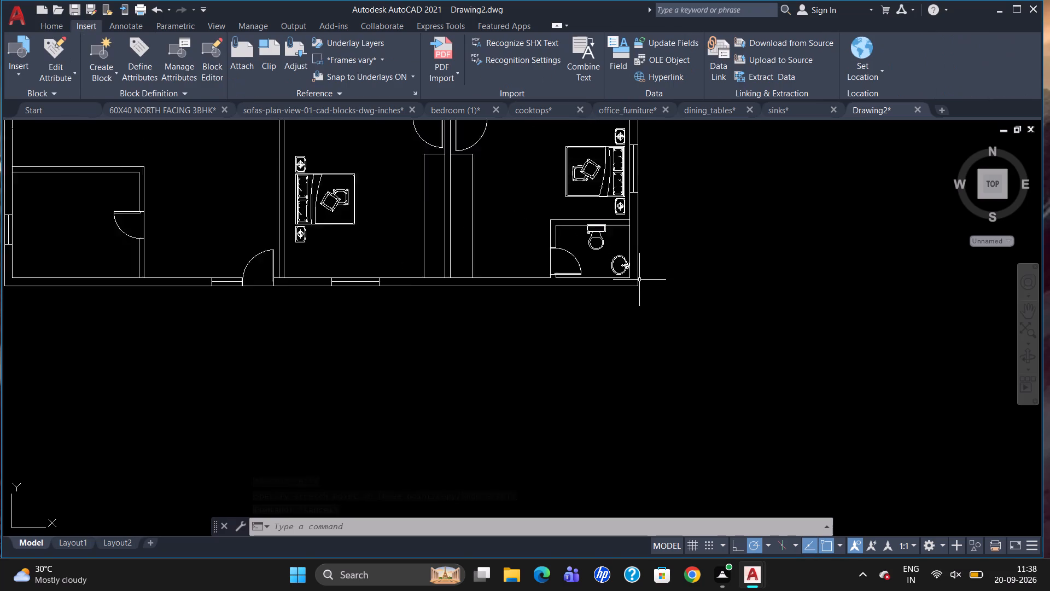
pyautogui.scroll(-2, 574, 270)
pyautogui.scroll(1, 529, 201)
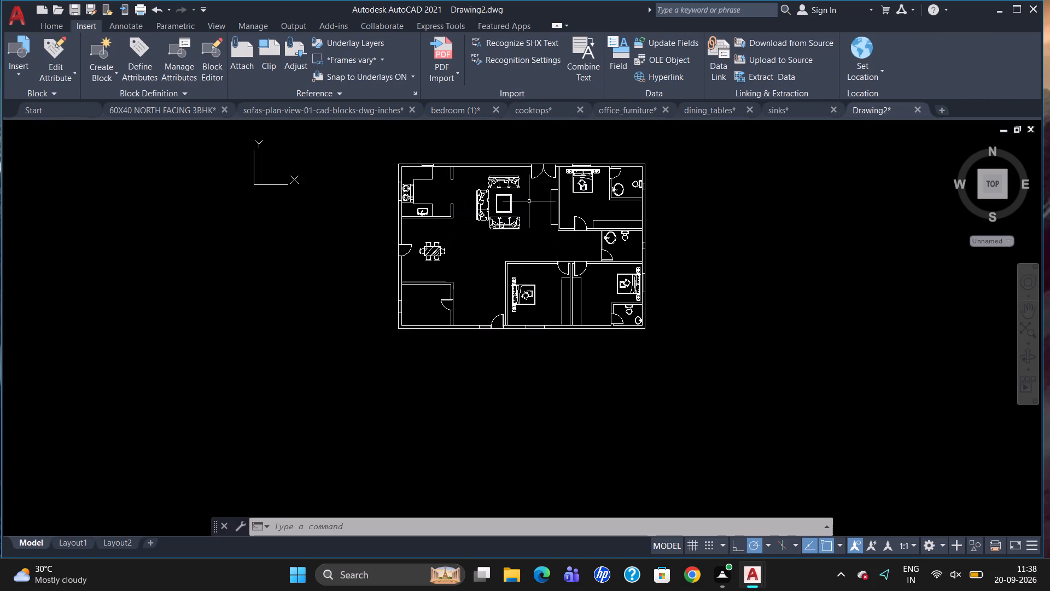
pyautogui.scroll(1, 452, 172)
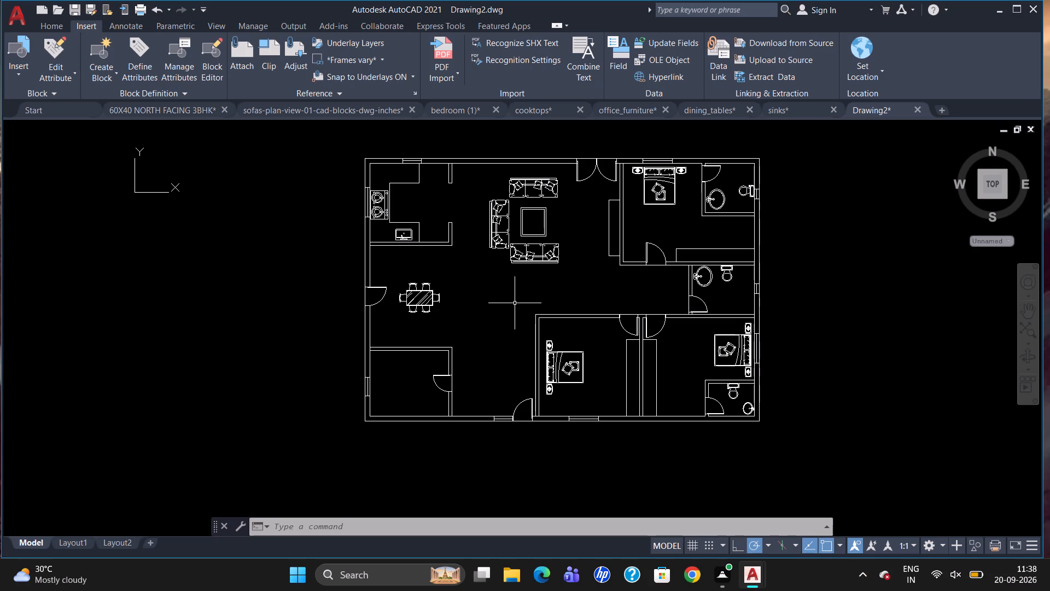
pyautogui.press('t')
pyautogui.press('Return')
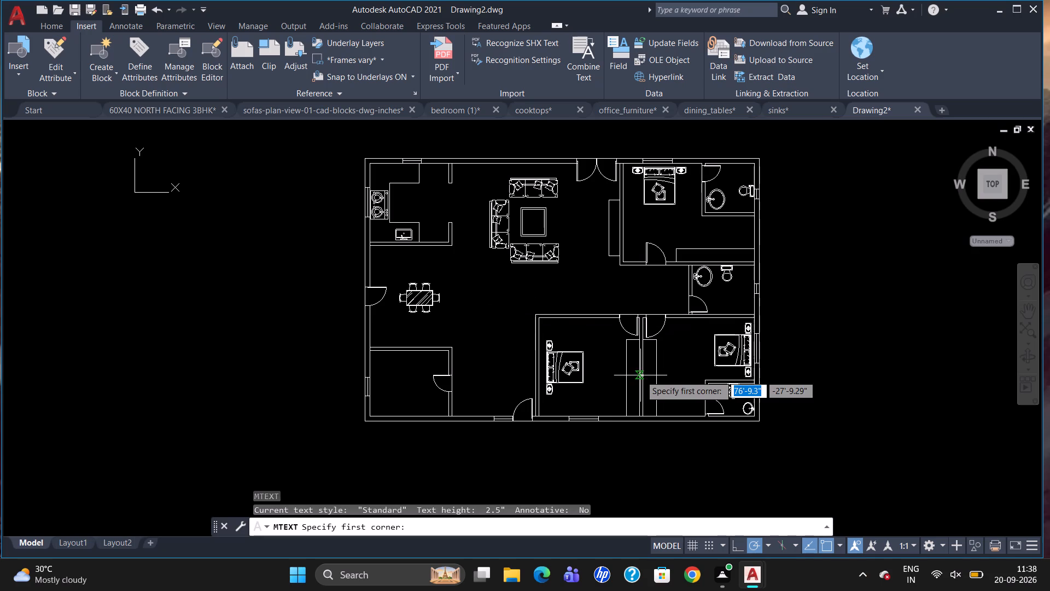
pyautogui.scroll(2, 641, 375)
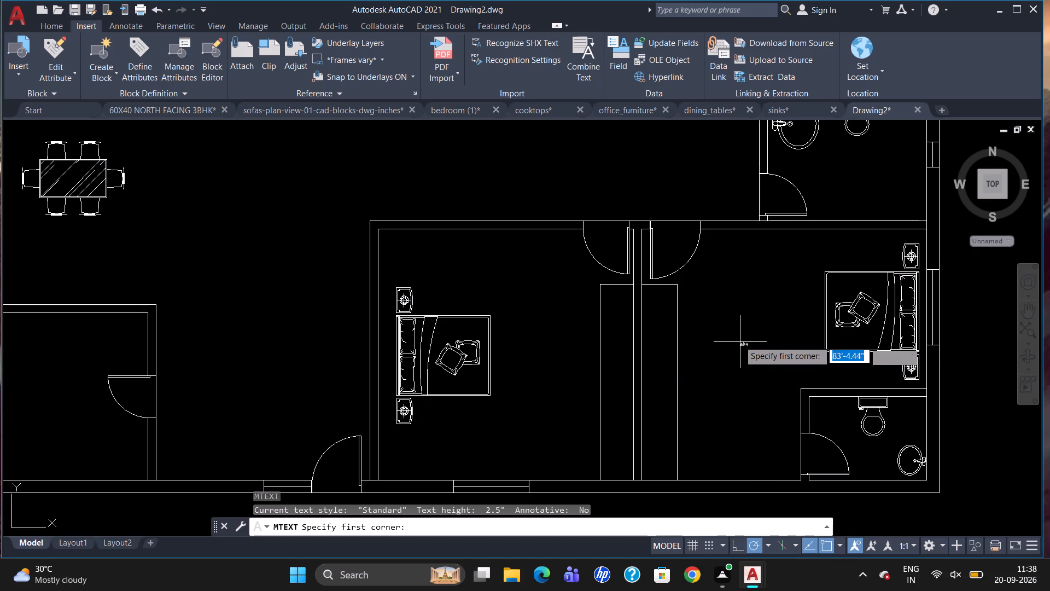
pyautogui.scroll(-2, 716, 364)
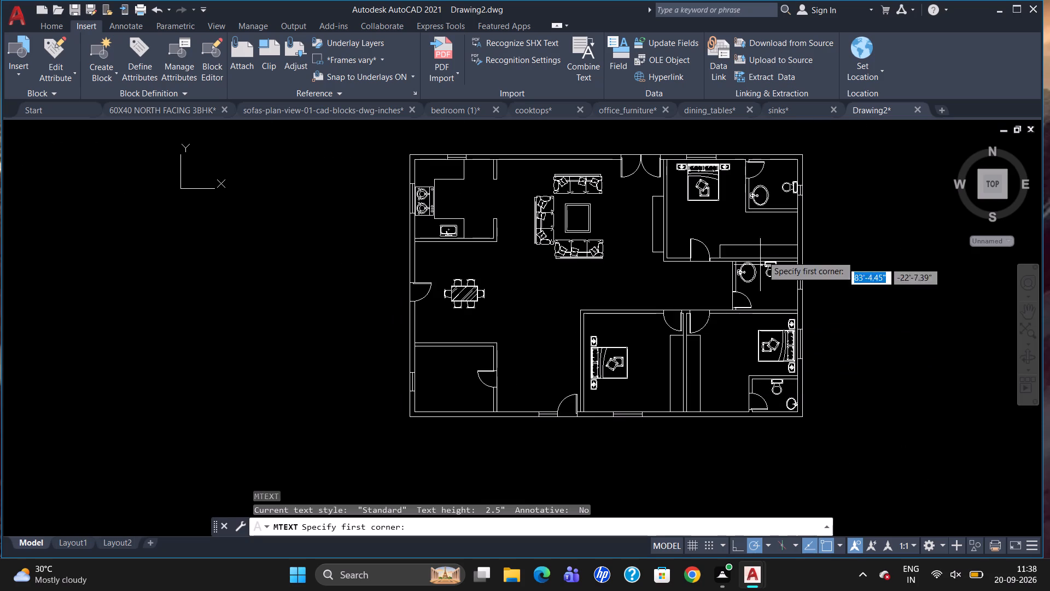
pyautogui.scroll(3, 763, 242)
pyautogui.moveTo(671, 270); pyautogui.dragTo(675, 277)
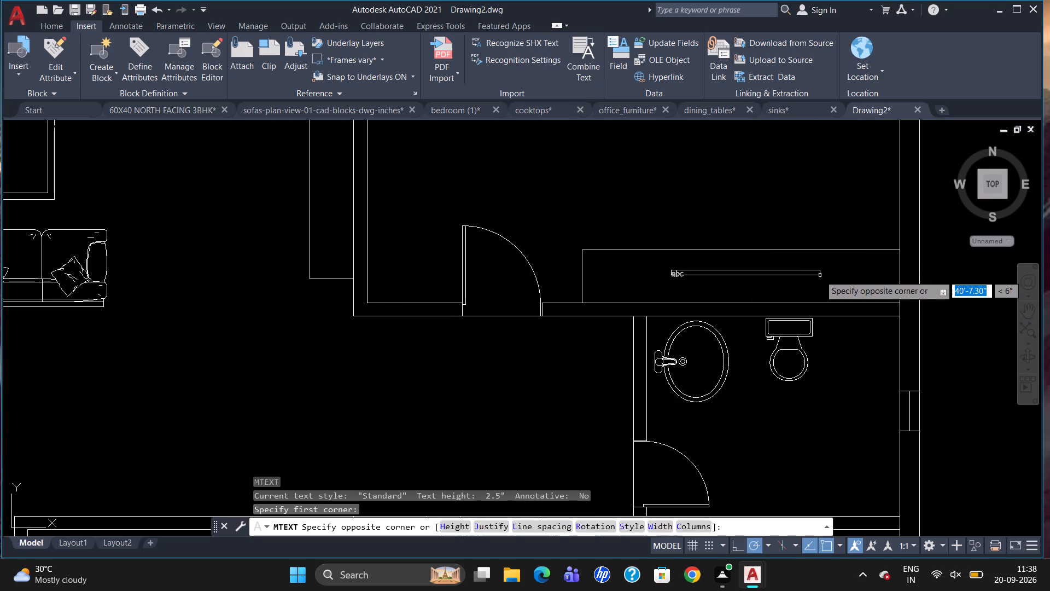
pyautogui.click(833, 279)
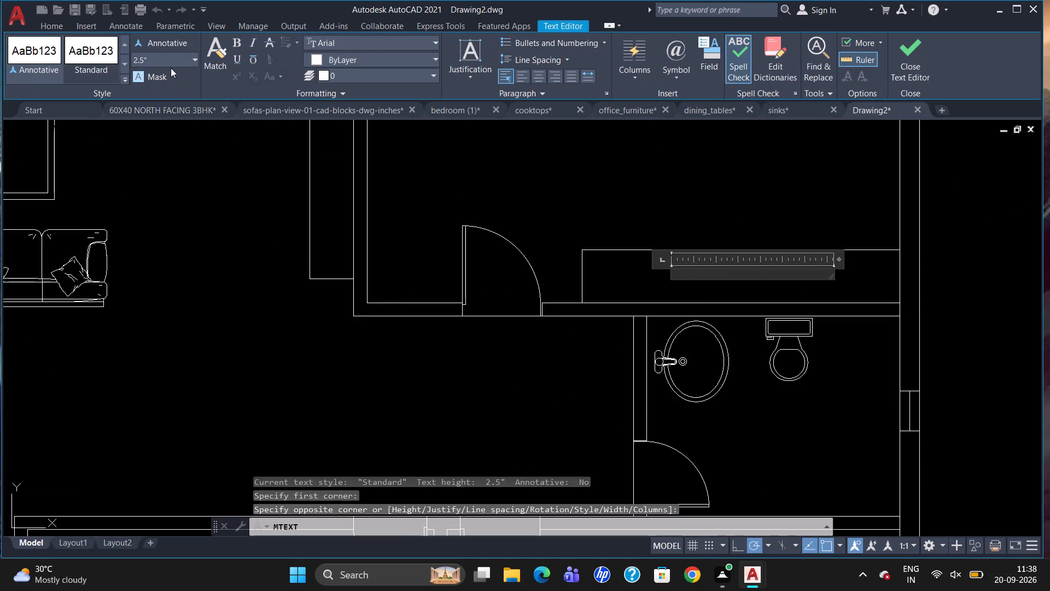
pyautogui.click(170, 62)
pyautogui.press('BackSpace')
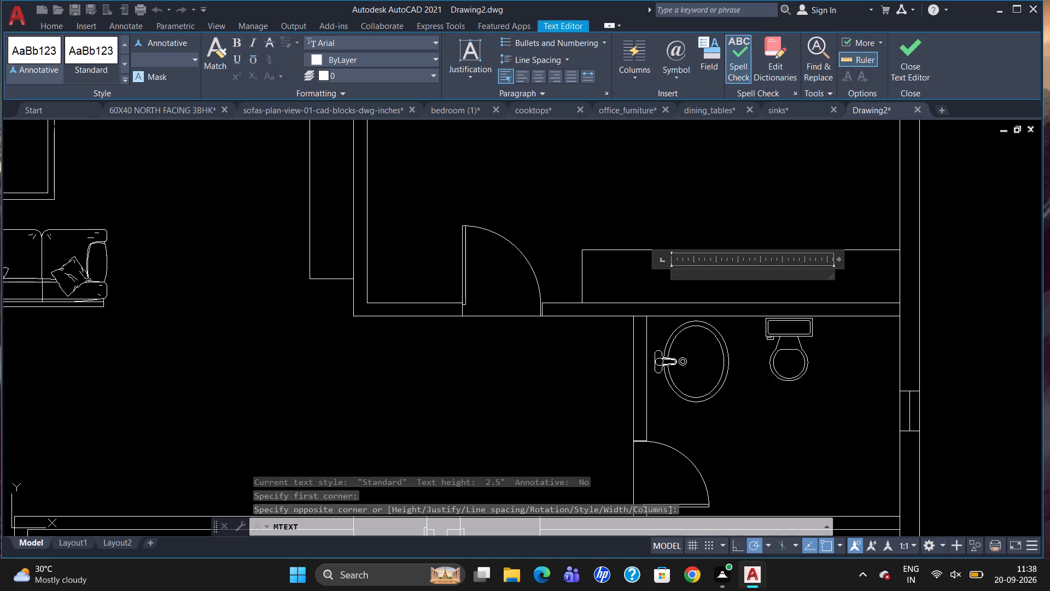
pyautogui.press('5')
pyautogui.press('Return')
pyautogui.write('WARD')
pyautogui.press('r')
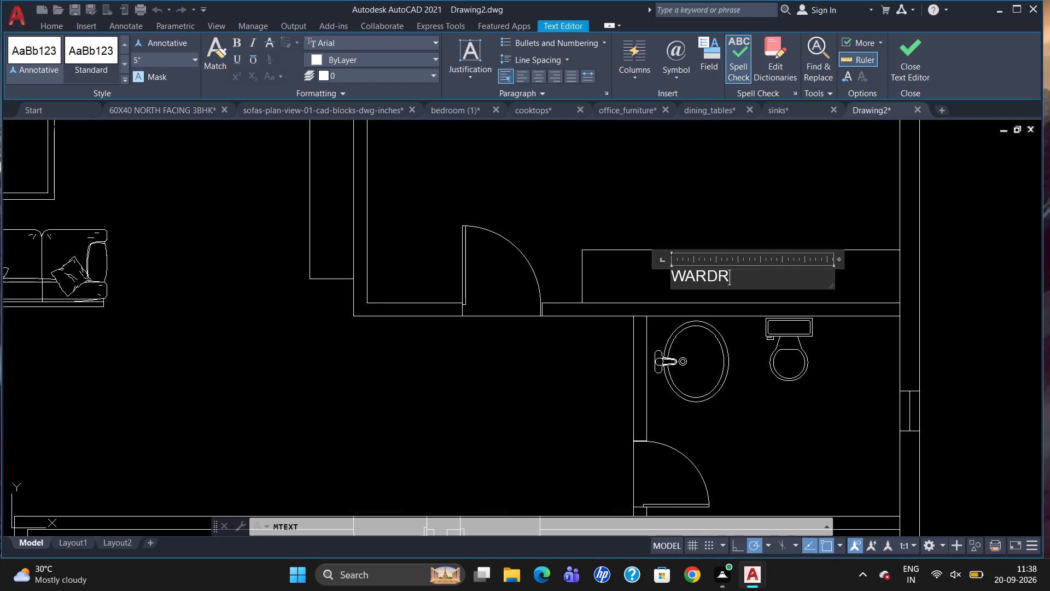
pyautogui.write('OBE')
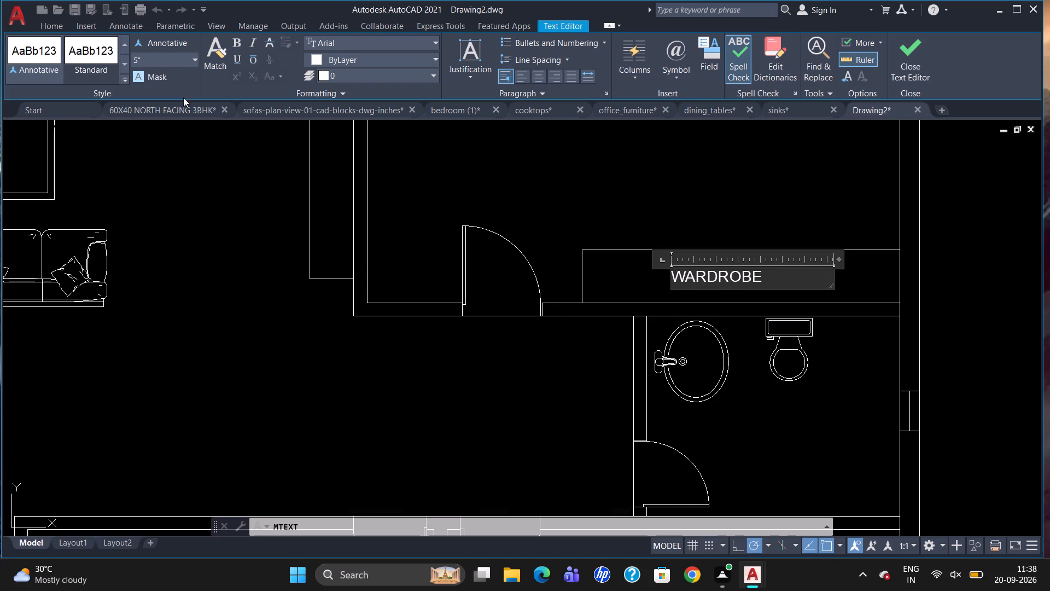
pyautogui.click(279, 194)
# Copy the WARDROBE label from the northeast bedroom into the southeast bedroom's open floor, between its wardrobe and bed.
pyautogui.click(716, 277)
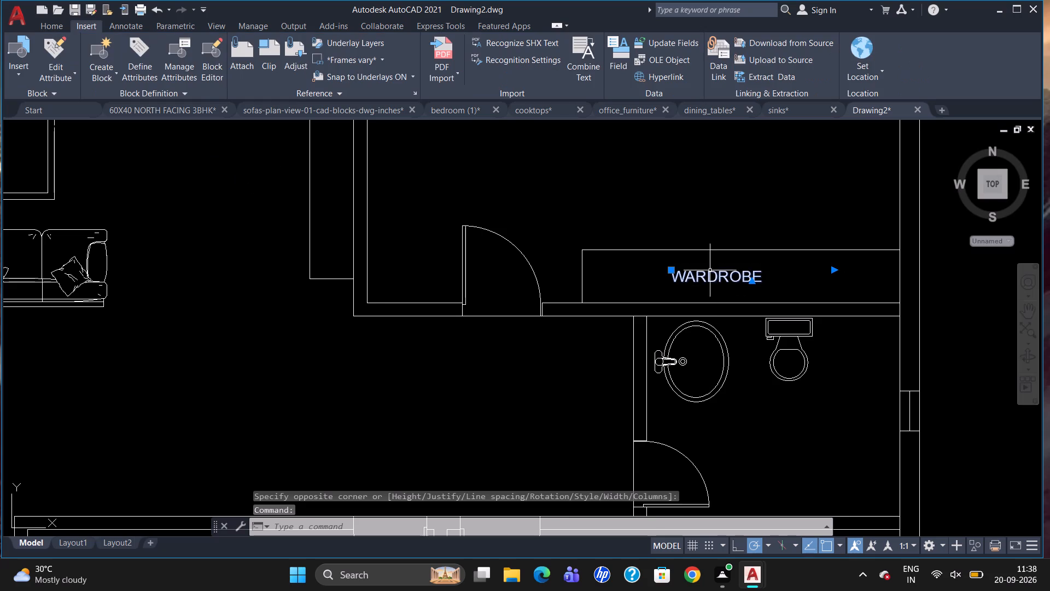
pyautogui.scroll(-1, 688, 235)
pyautogui.write('CO')
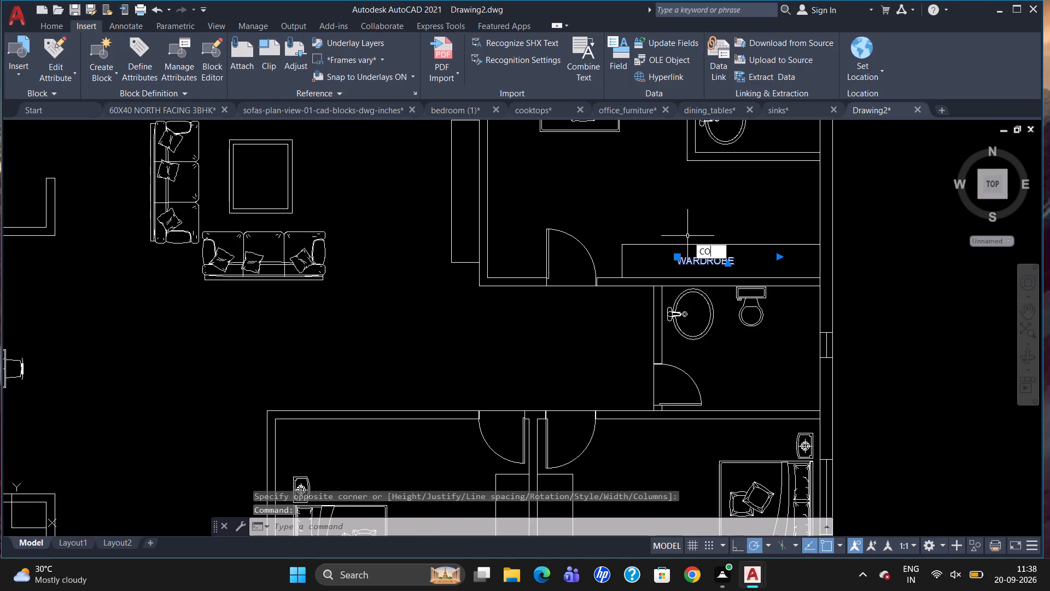
pyautogui.press('Return')
pyautogui.click(703, 265)
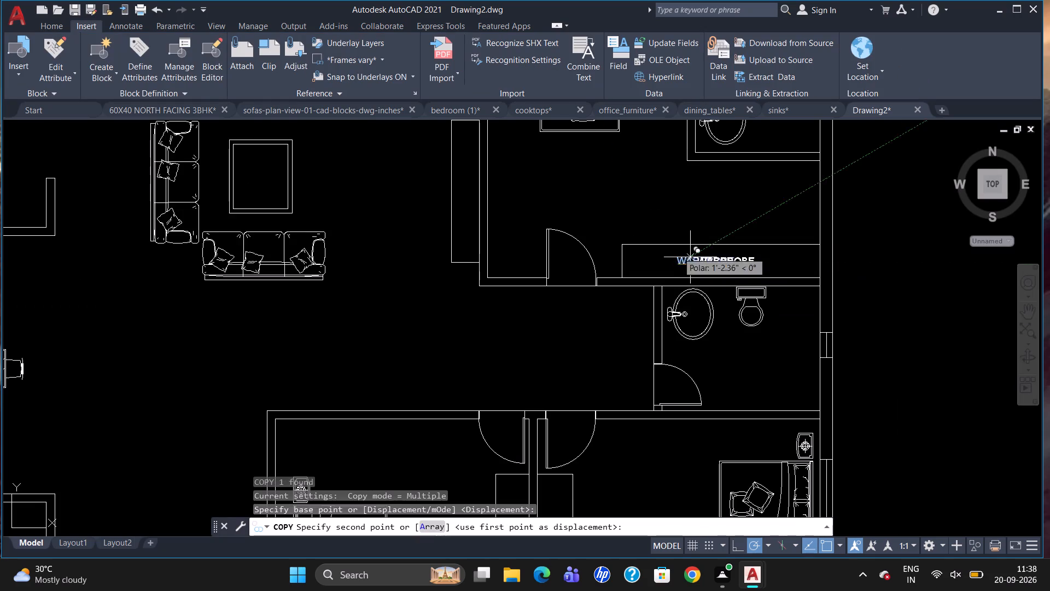
pyautogui.scroll(-3, 660, 225)
pyautogui.scroll(3, 652, 307)
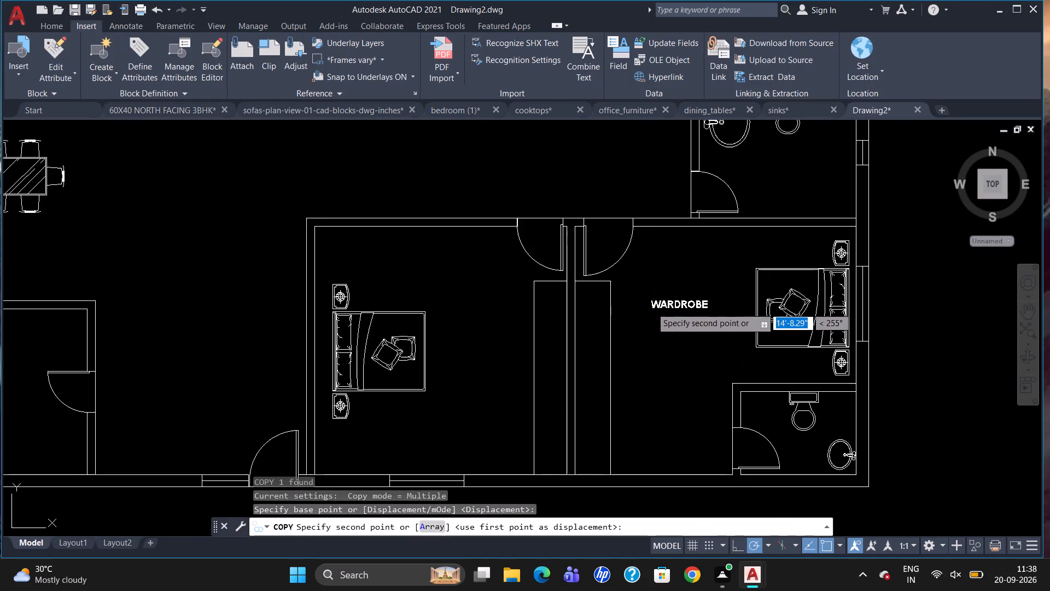
pyautogui.click(652, 313)
pyautogui.press('Escape')
# Rotate the copied WARDROBE label in the southeast bedroom 90° so it reads vertically upwards.
pyautogui.click(666, 309)
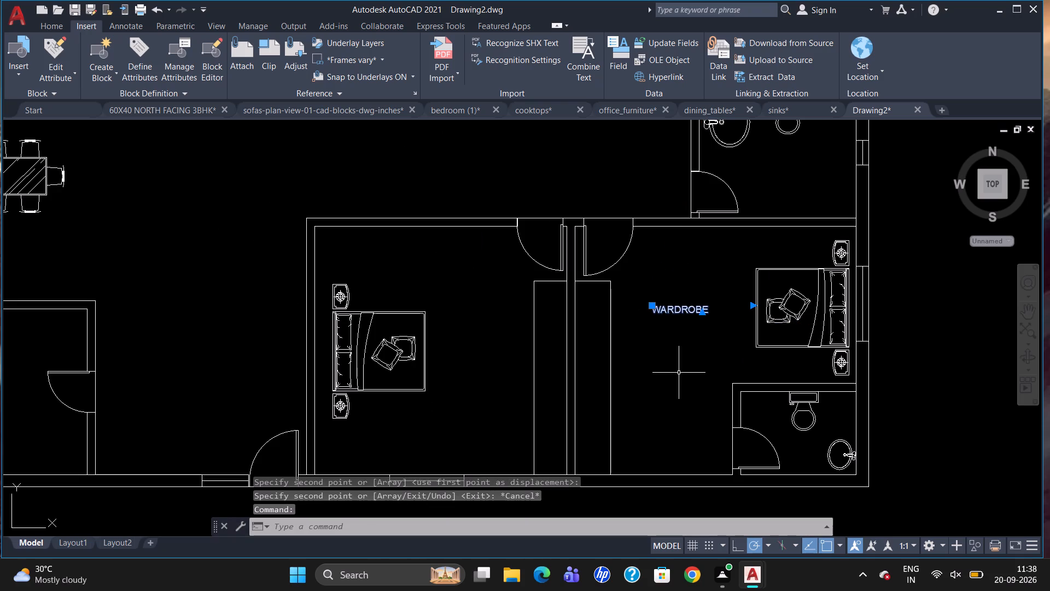
pyautogui.write('RO')
pyautogui.press('Return')
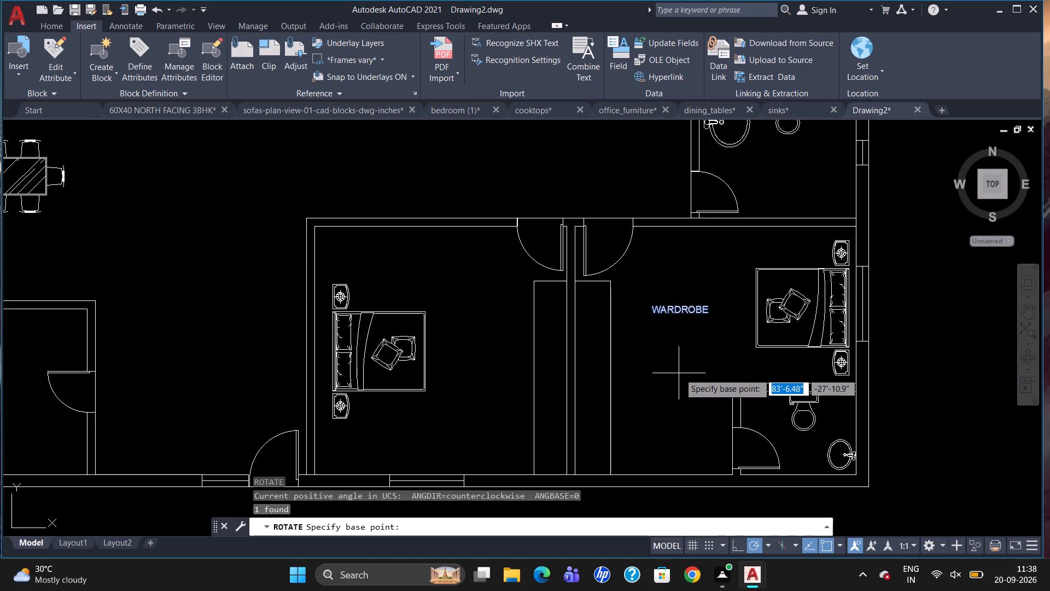
pyautogui.click(701, 318)
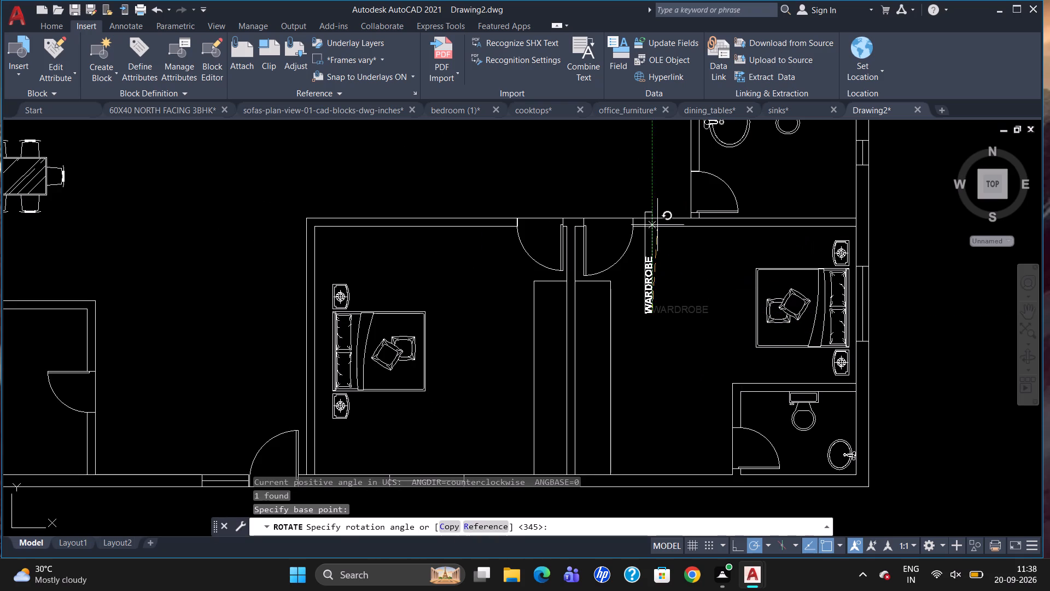
pyautogui.moveTo(651, 215); pyautogui.dragTo(646, 236)
# Move the vertical WARDROBE label into the southeast bedroom's wardrobe beside the partition wall.
pyautogui.click(650, 276)
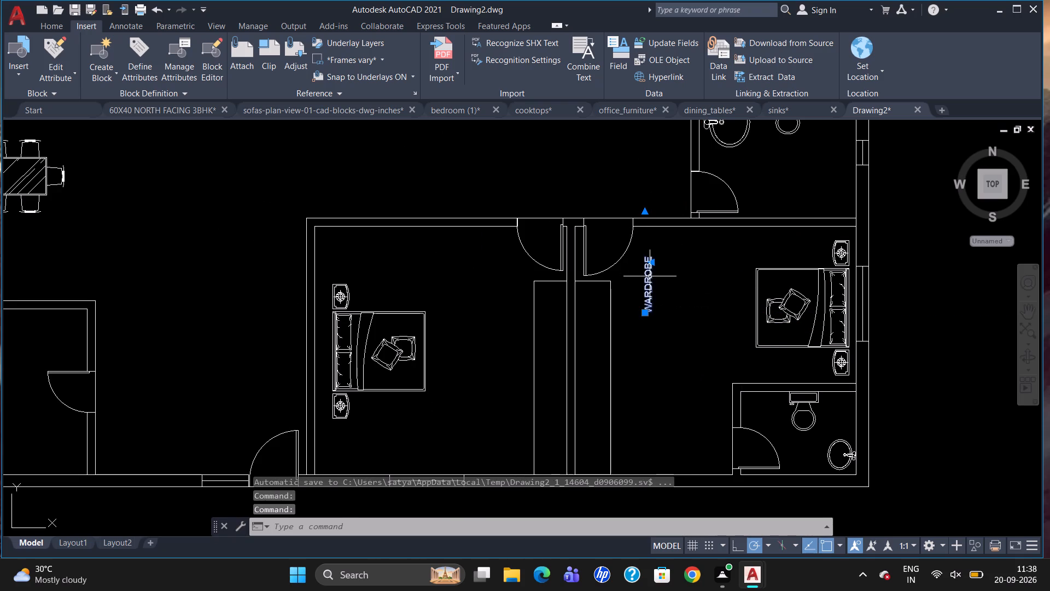
pyautogui.click(642, 310)
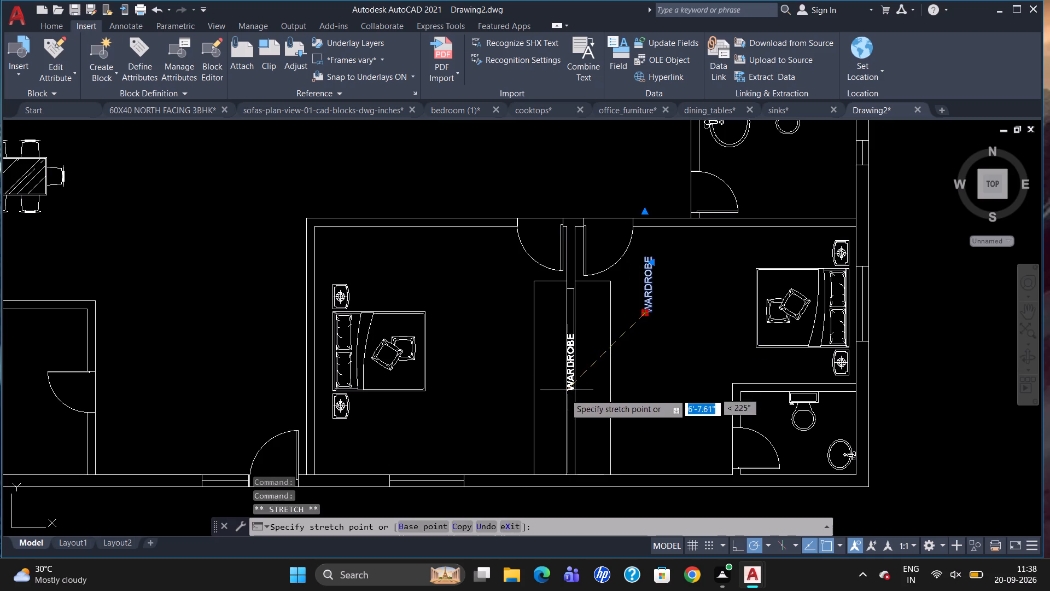
pyautogui.click(587, 415)
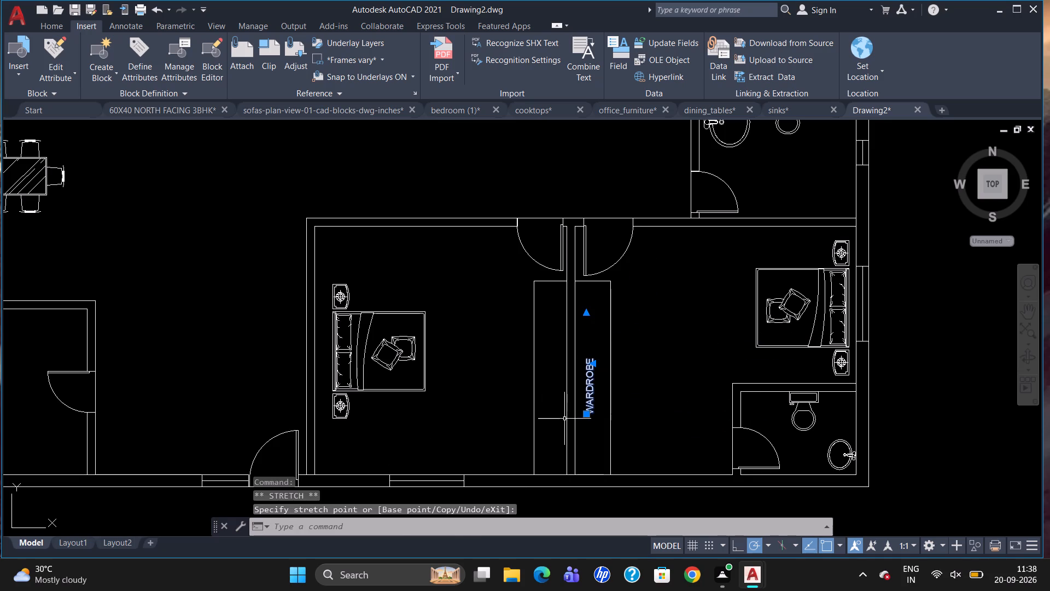
# Copy the vertical WARDROBE label due west into the adjoining bedroom's wardrobe, across the partition wall.
pyautogui.write('CO')
pyautogui.press('Return')
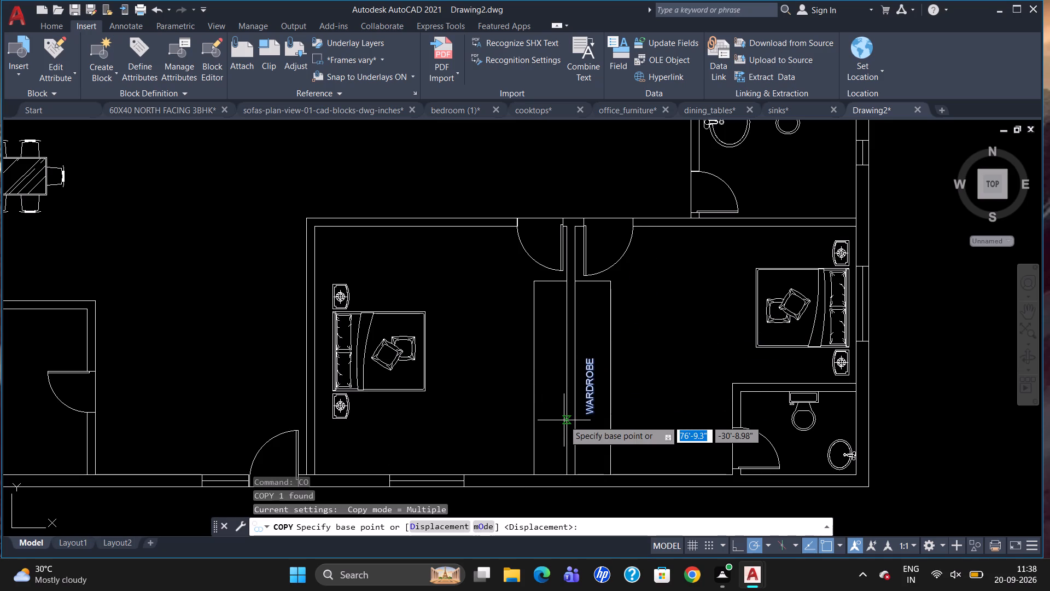
pyautogui.click(588, 408)
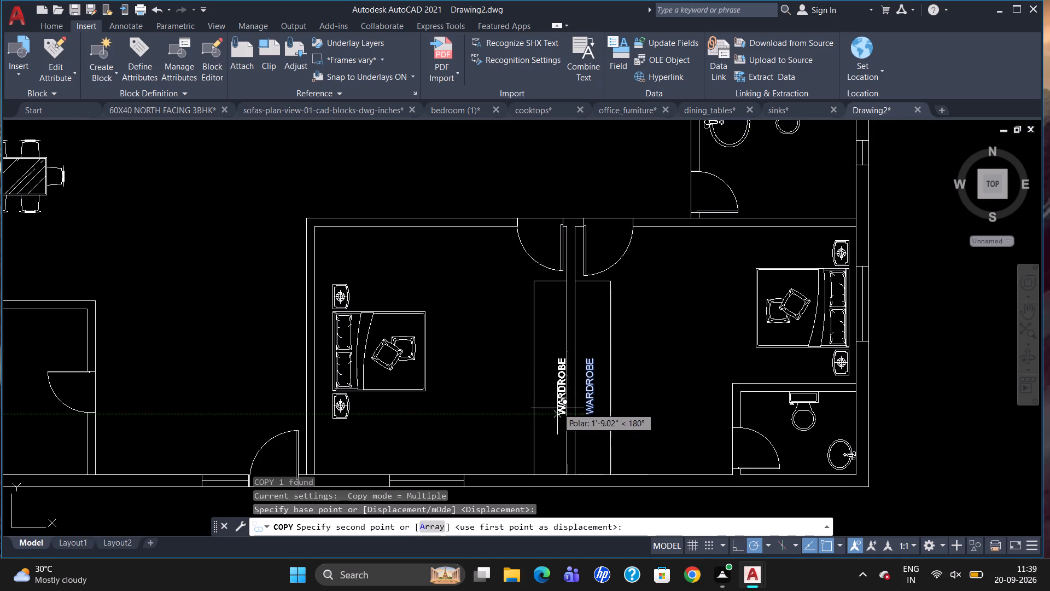
pyautogui.click(545, 410)
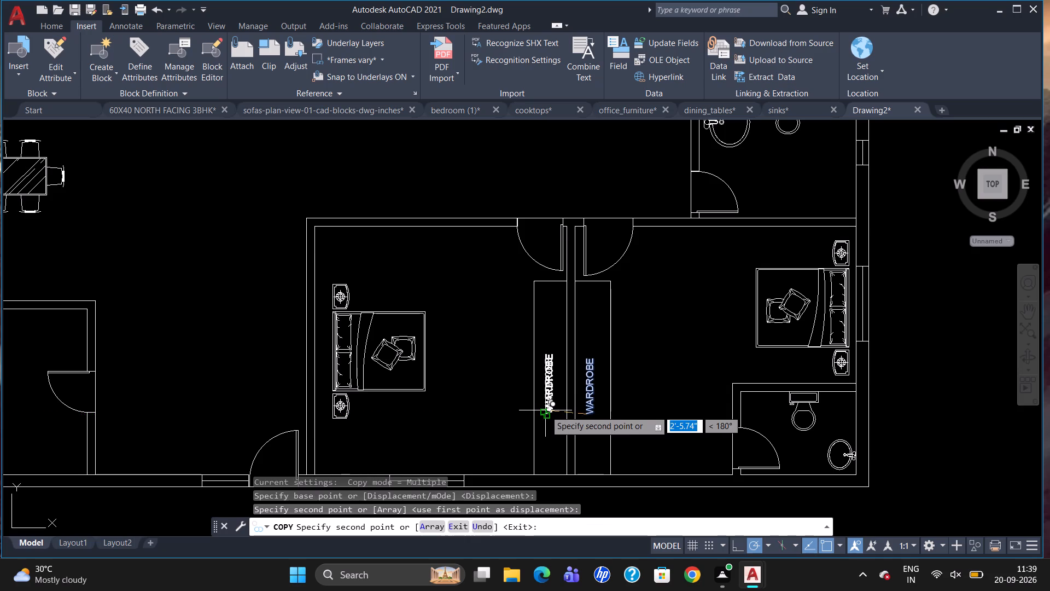
pyautogui.press('Escape')
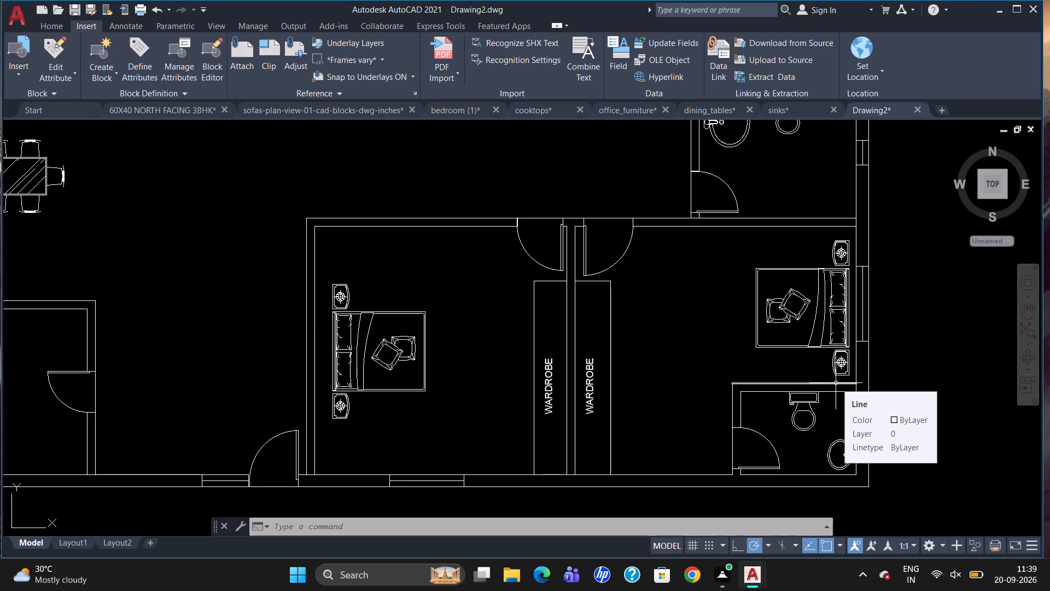
# Start a multiline text label "MASTER BEDROOM" at 5" height south of the bed in the northeast bedroom.
pyautogui.scroll(-1, 753, 317)
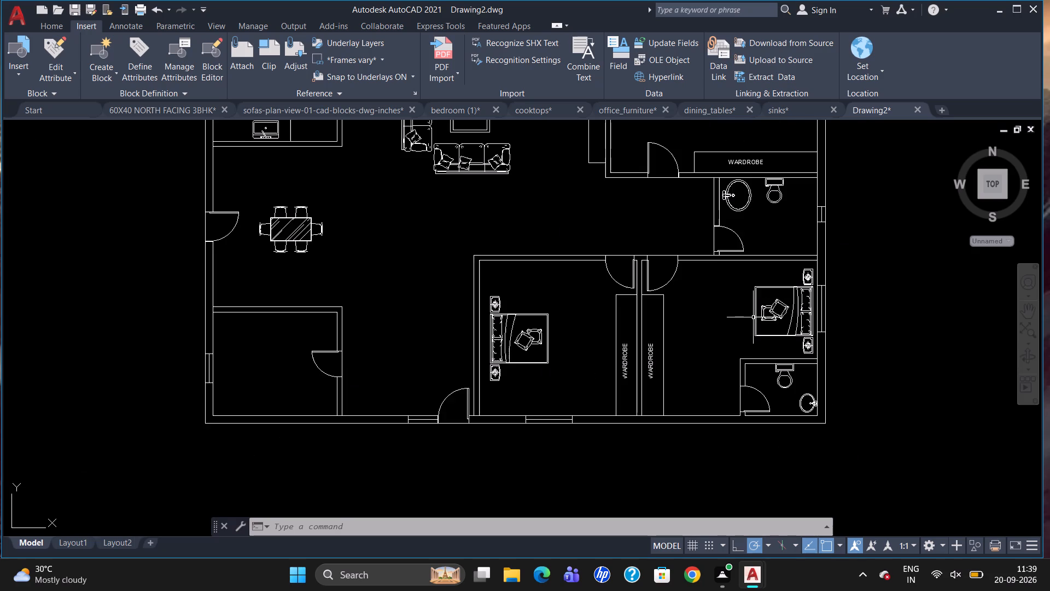
pyautogui.scroll(-2, 751, 332)
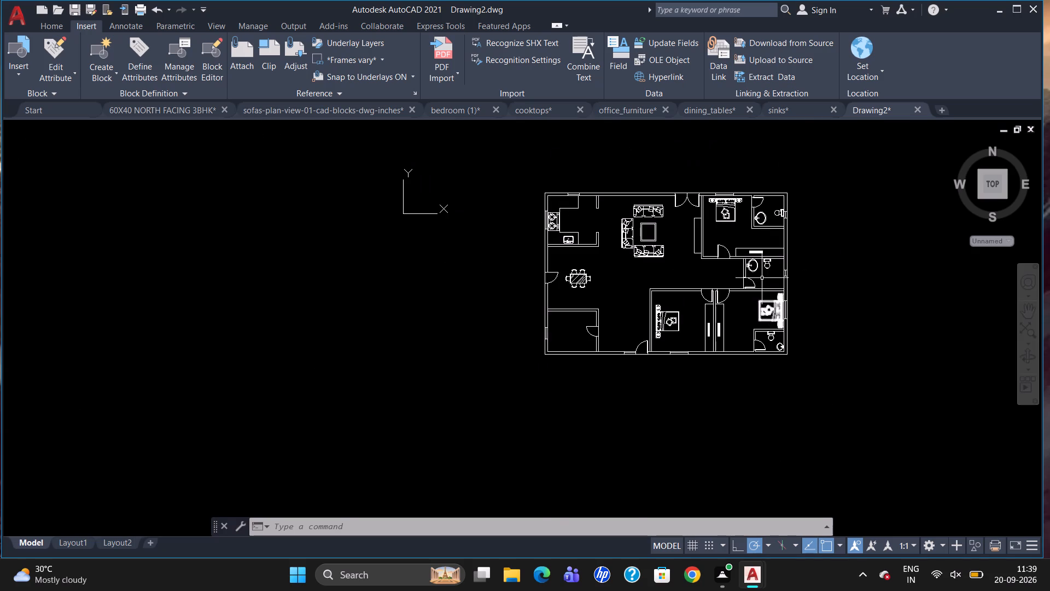
pyautogui.scroll(2, 759, 196)
pyautogui.press('t')
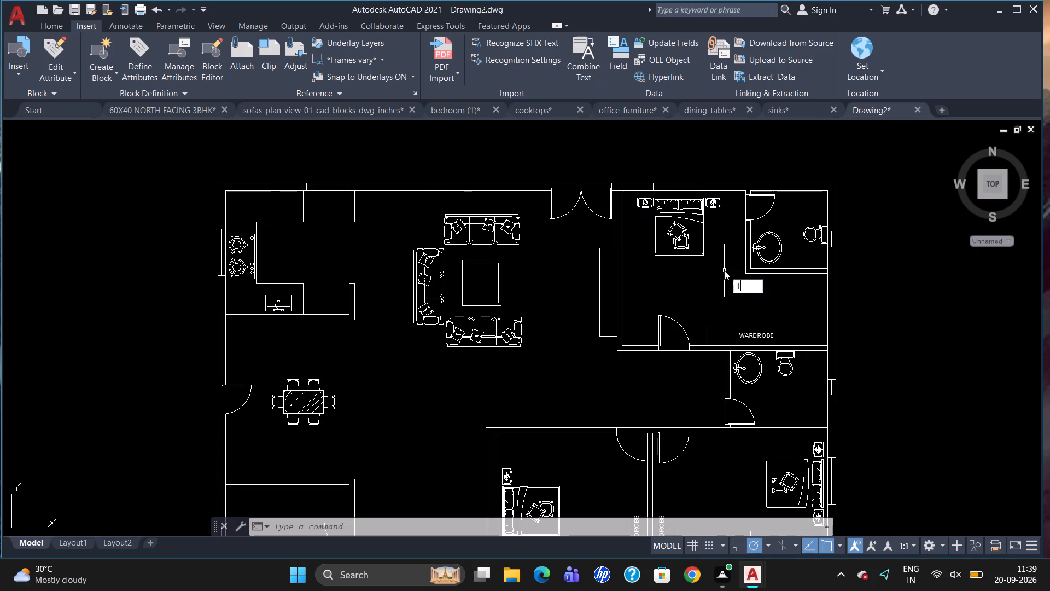
pyautogui.press('Return')
pyautogui.scroll(2, 713, 275)
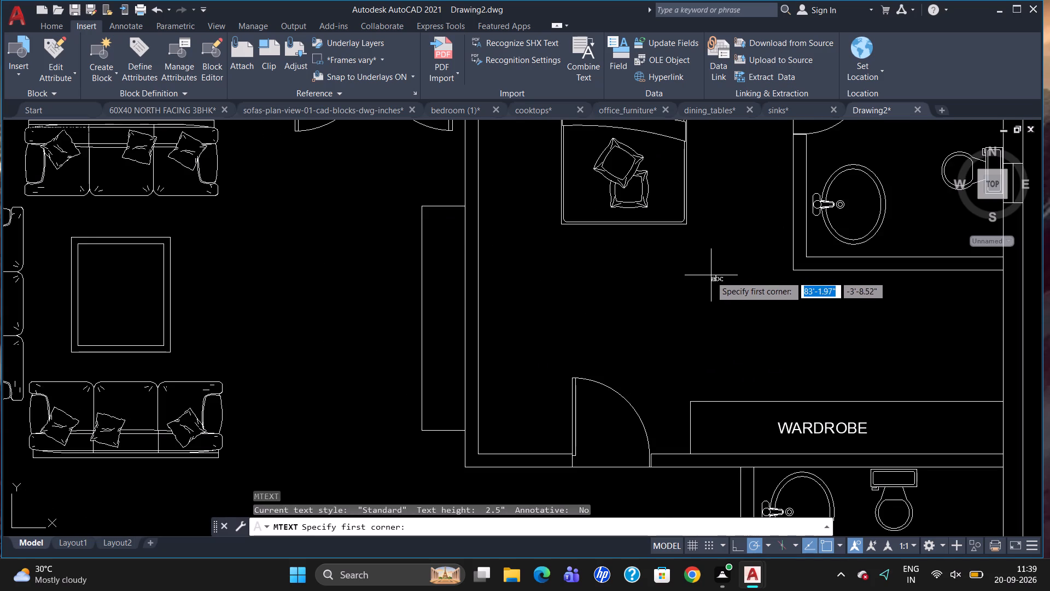
pyautogui.moveTo(632, 292); pyautogui.dragTo(658, 312)
pyautogui.click(756, 331)
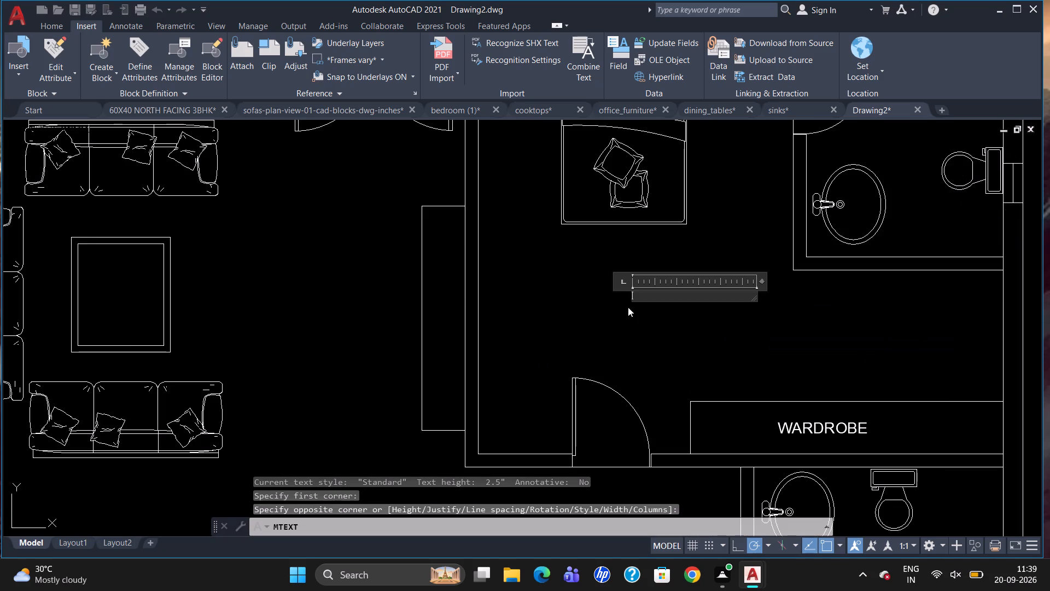
pyautogui.moveTo(166, 61); pyautogui.dragTo(162, 55)
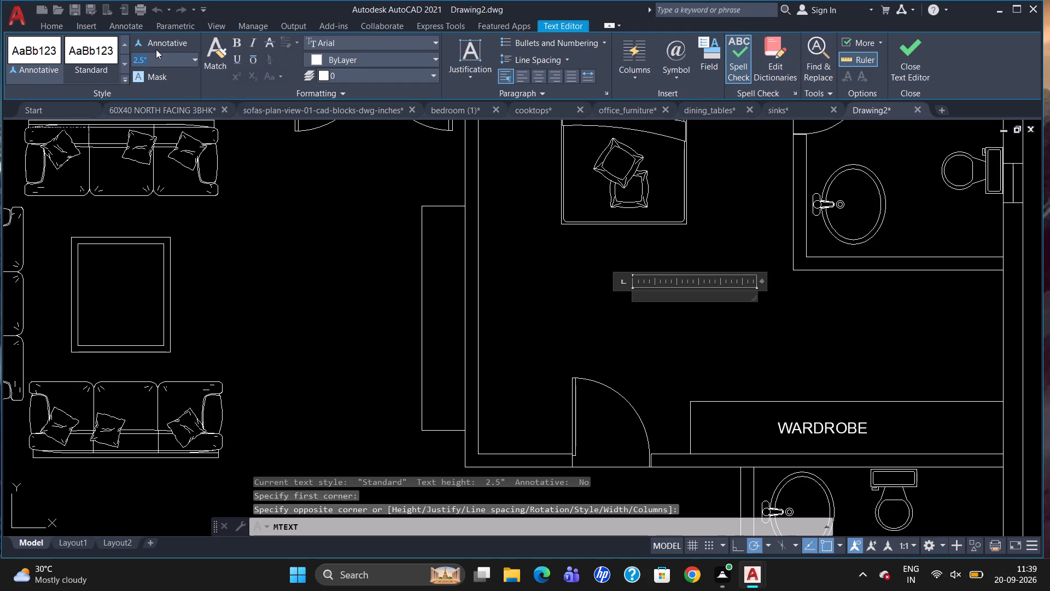
pyautogui.press('BackSpace')
pyautogui.press('5')
pyautogui.press('Return')
pyautogui.write('MA')
pyautogui.write('STER BEDROOM')
pyautogui.press('Return')
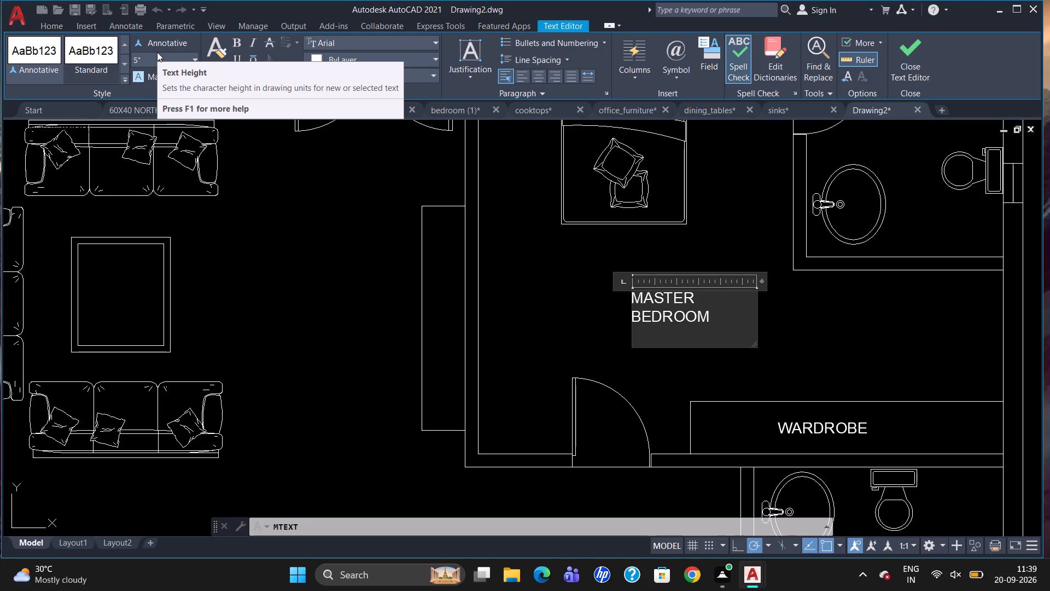
# Add the room size 20'-0" X 15'-0" as a line beneath the MASTER BEDROOM text.
pyautogui.write("20'-0")
pyautogui.press('Return')
pyautogui.press('BackSpace')
pyautogui.write('" X 15\'-0"')
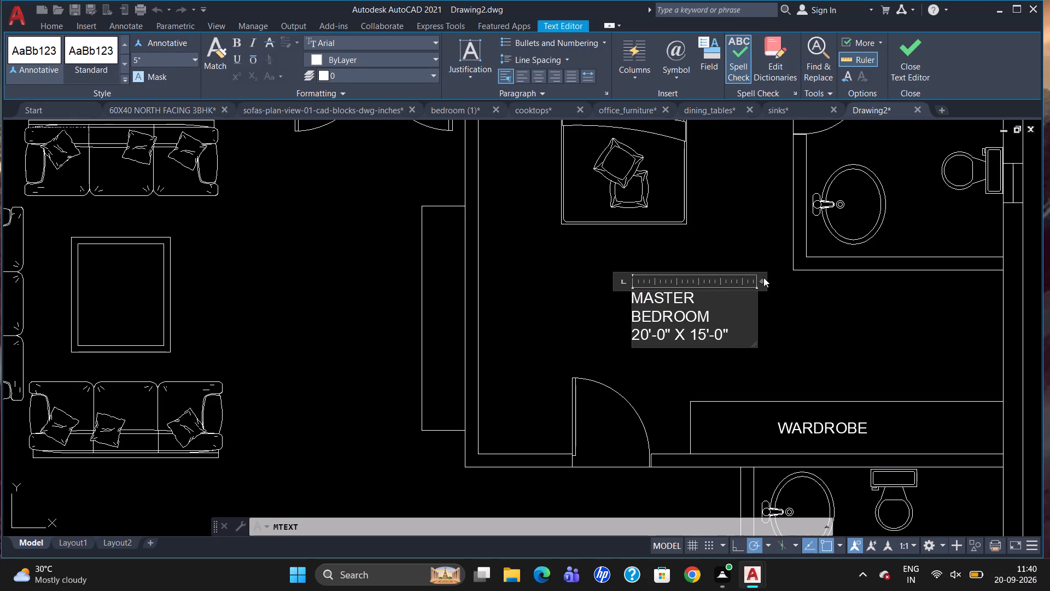
# Widen the label's text frame so MASTER BEDROOM fits on one line, and finish editing the text.
pyautogui.moveTo(762, 282); pyautogui.dragTo(800, 286)
pyautogui.click(532, 314)
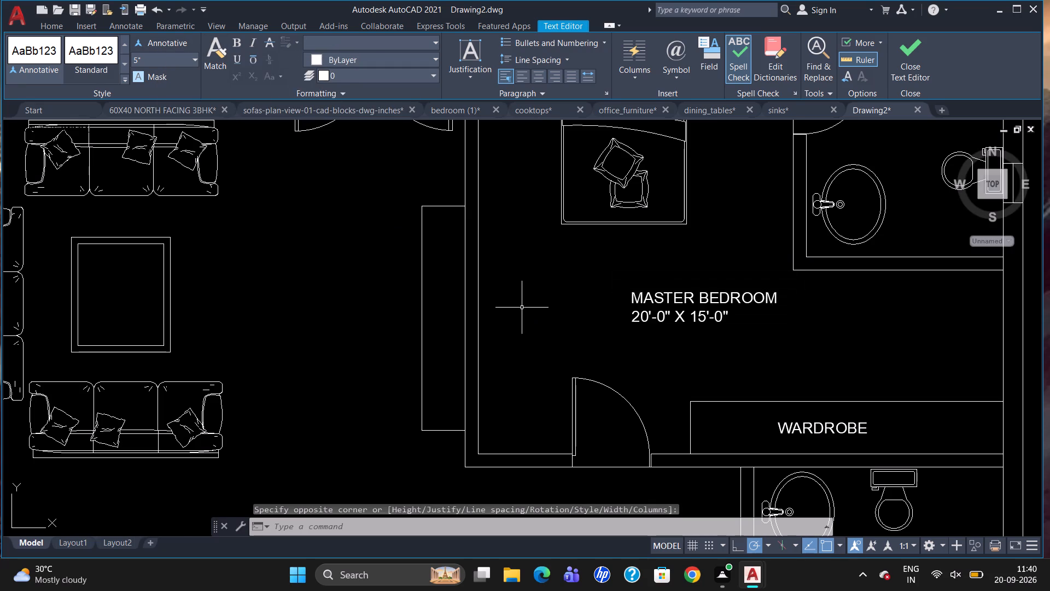
# Start a multiline text label "A.TOILET" at 5" height in the master bedroom's attached toilet, north of the WC.
pyautogui.scroll(-2, 477, 281)
pyautogui.scroll(2, 692, 220)
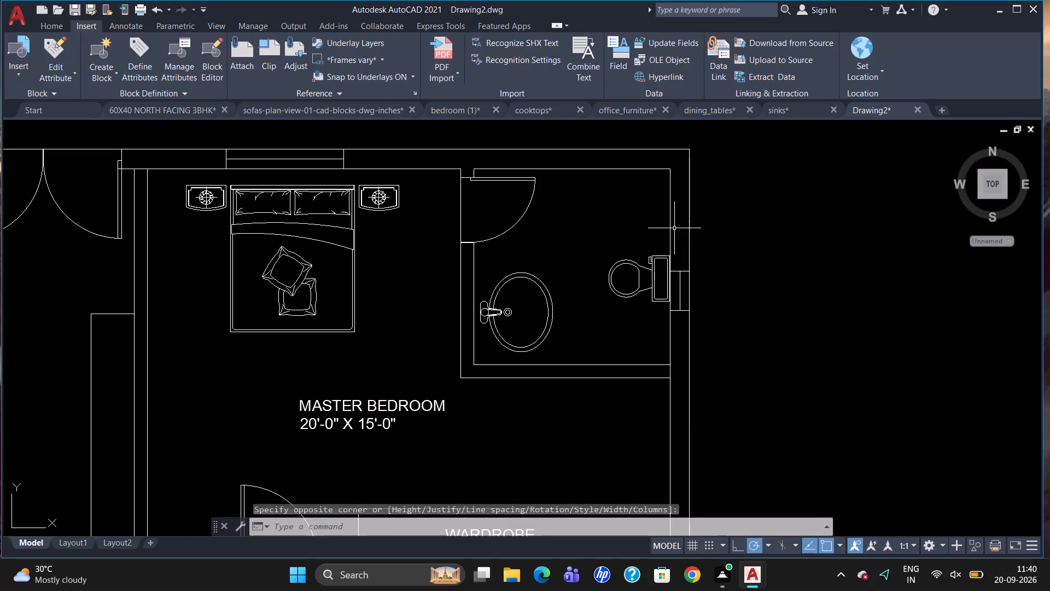
pyautogui.press('t')
pyautogui.press('Return')
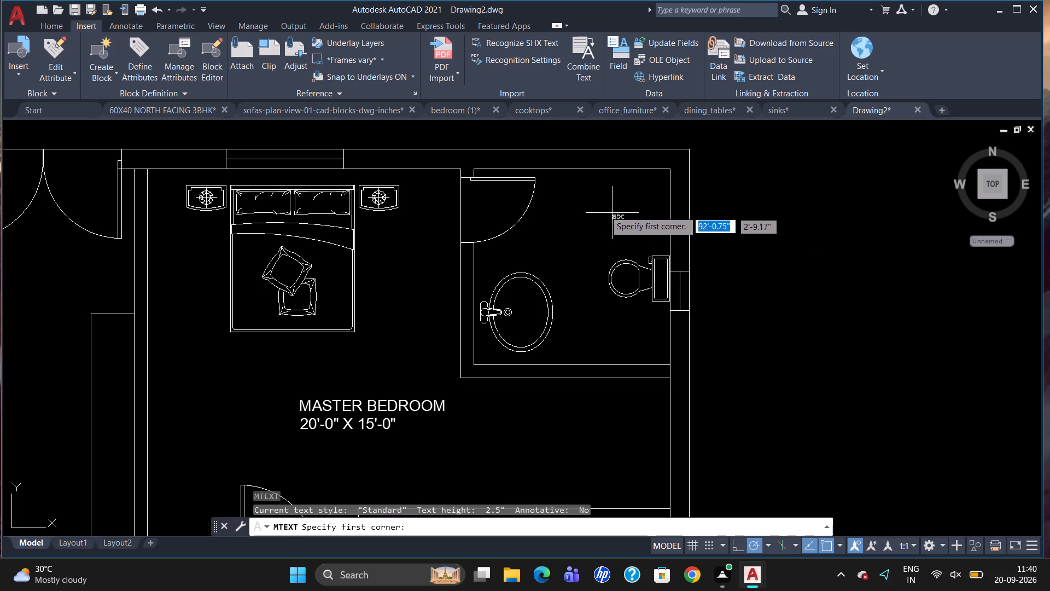
pyautogui.moveTo(563, 196); pyautogui.dragTo(567, 208)
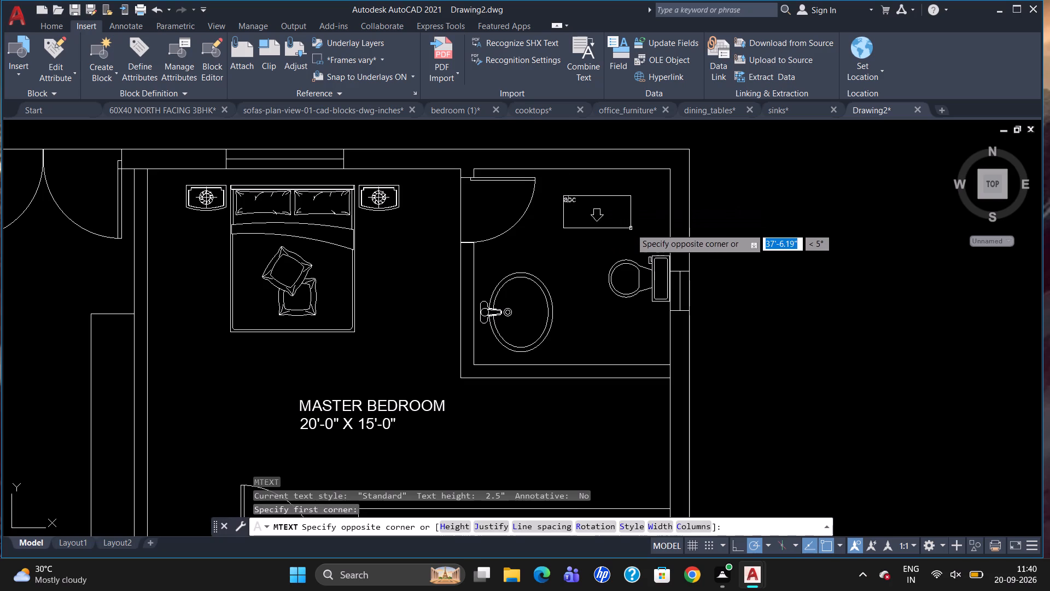
pyautogui.click(632, 228)
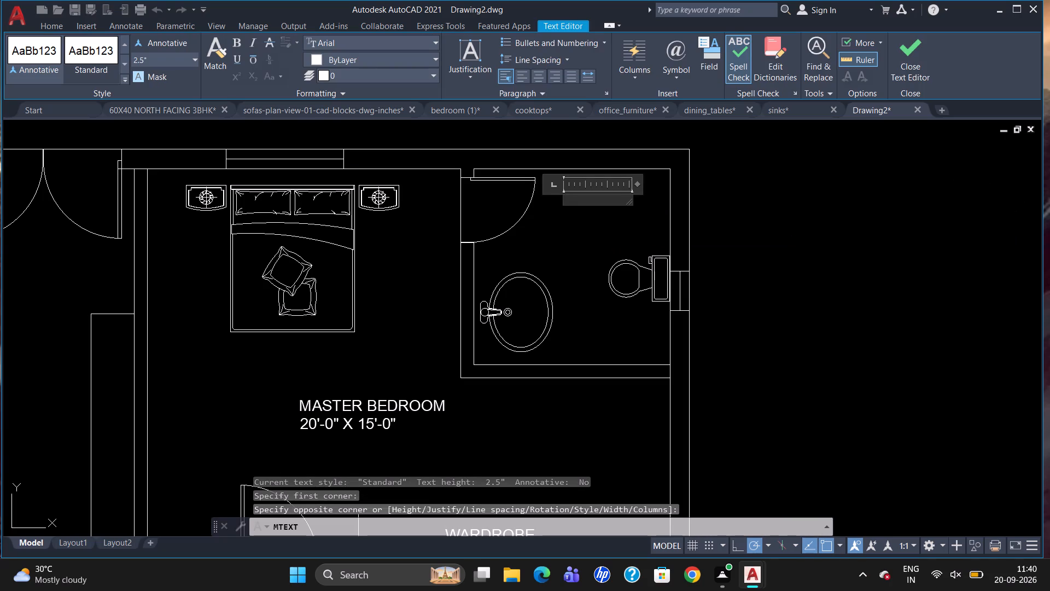
pyautogui.click(160, 58)
pyautogui.press('BackSpace')
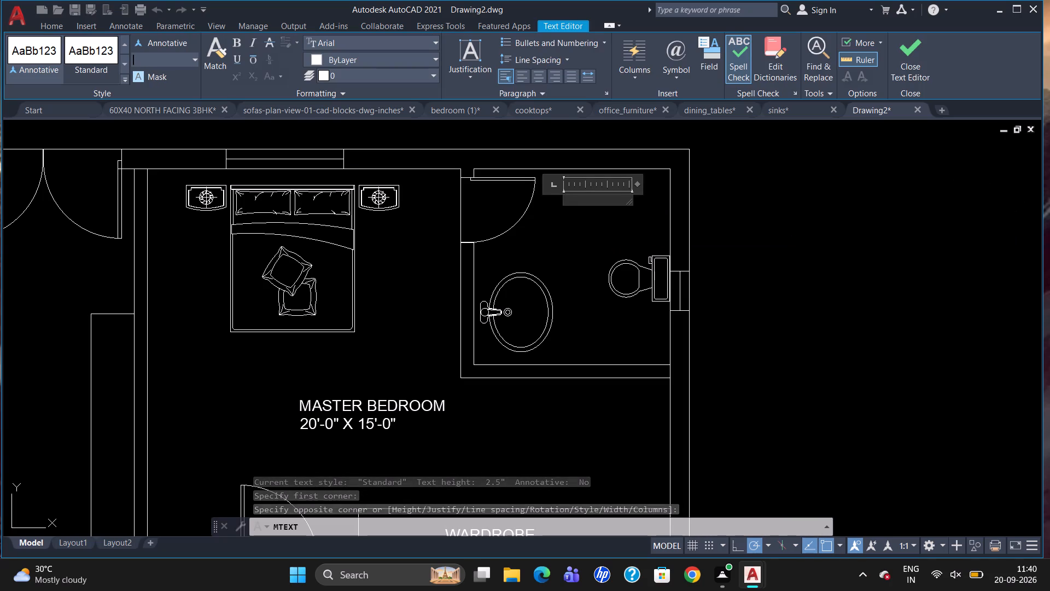
pyautogui.press('5')
pyautogui.press('Return')
pyautogui.write('A.TOILET')
pyautogui.press('Return')
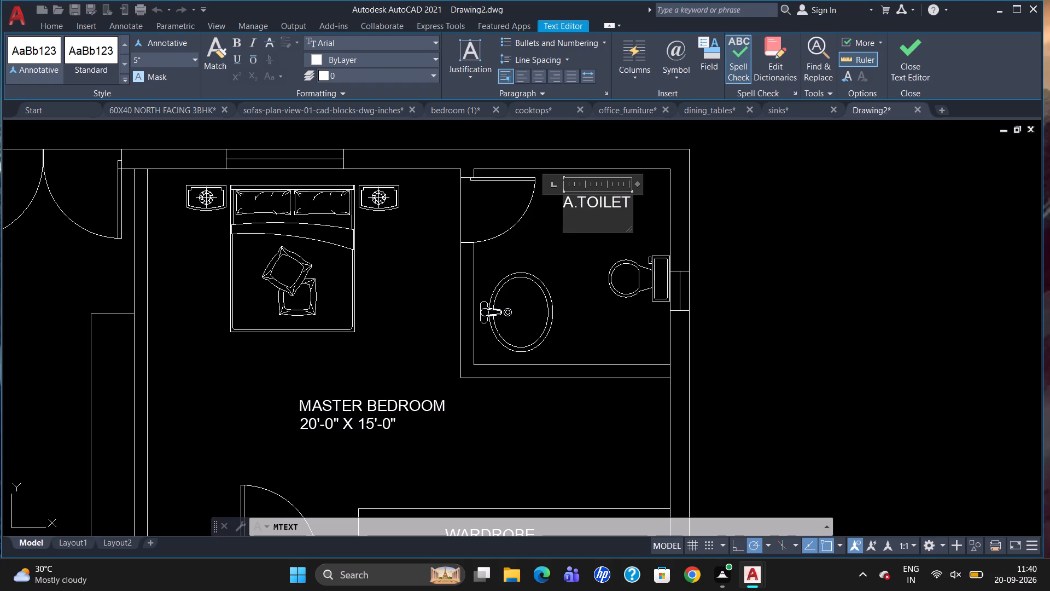
# Shorten the A.TOILET text to "TOILET" by removing its prefix.
pyautogui.press('Up')
pyautogui.press('Right')
pyautogui.press('Right')
pyautogui.press('BackSpace')
pyautogui.press('BackSpace')
# Add the size 7'-6" X 7'-6" beneath TOILET, widening the text frame to fit it on one line, and finish editing.
pyautogui.press('Down')
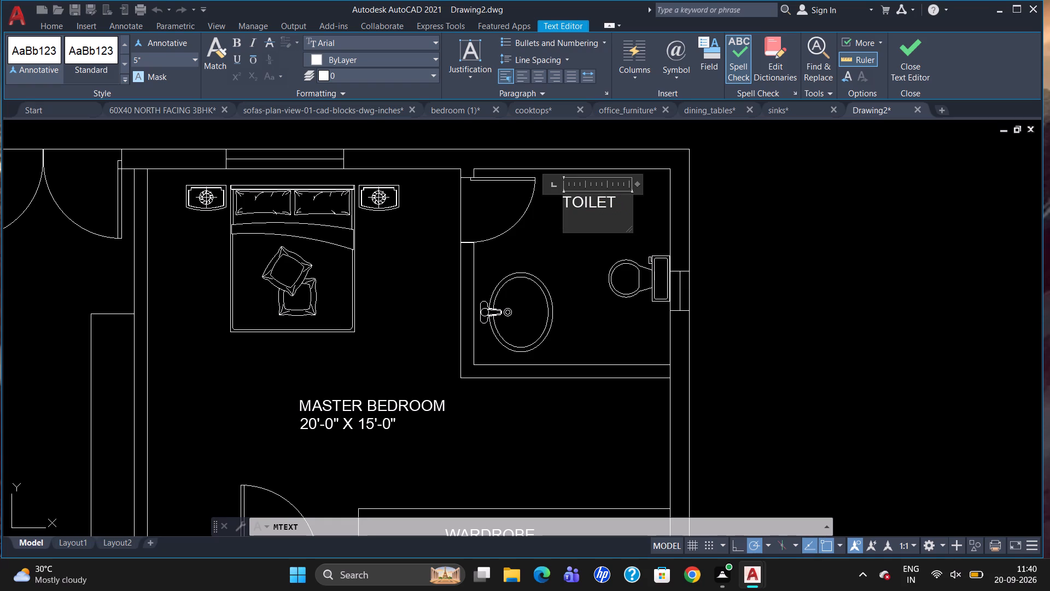
pyautogui.write("7'-6")
pyautogui.write('" X 7\'-')
pyautogui.press('6')
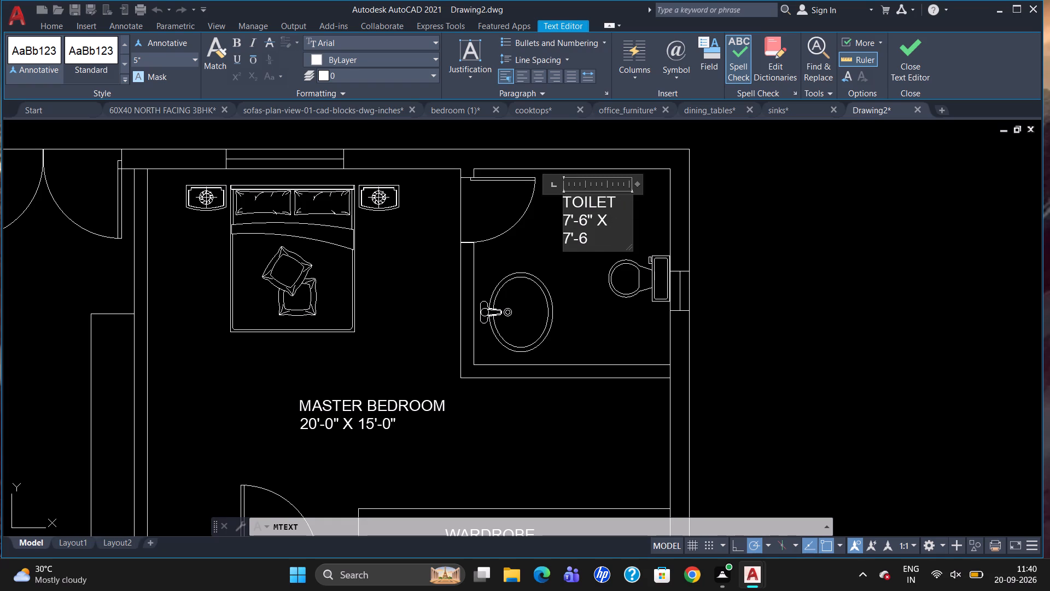
pyautogui.hotkey('shift', '"')
pyautogui.moveTo(637, 185); pyautogui.dragTo(656, 186)
pyautogui.click(675, 211)
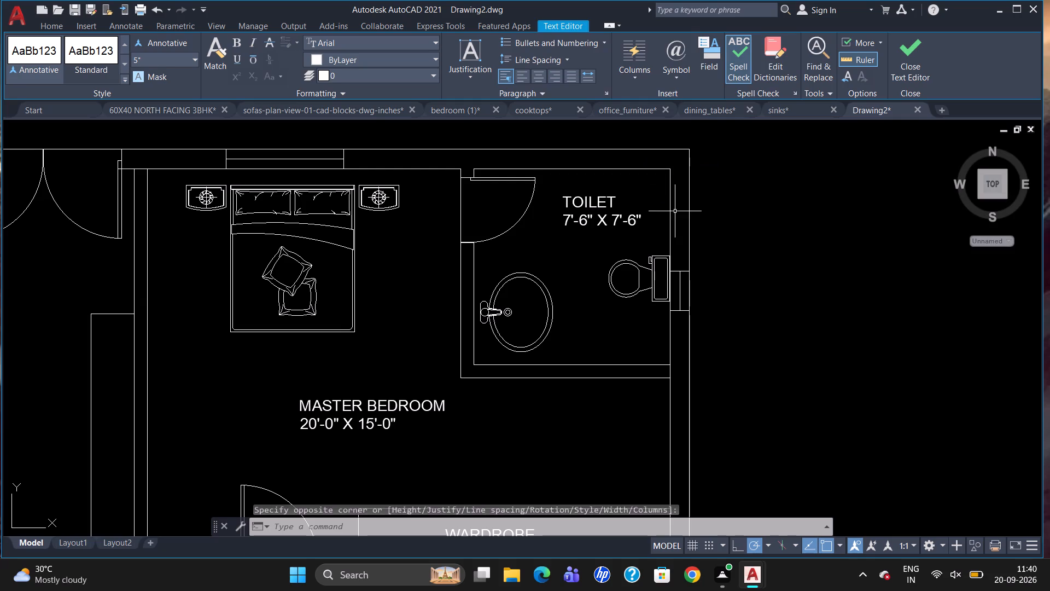
# Measure the inside width of the toilet south of the master bedroom with a temporary linear dimension, and erase the dimension.
pyautogui.scroll(-3, 670, 207)
pyautogui.scroll(1, 650, 319)
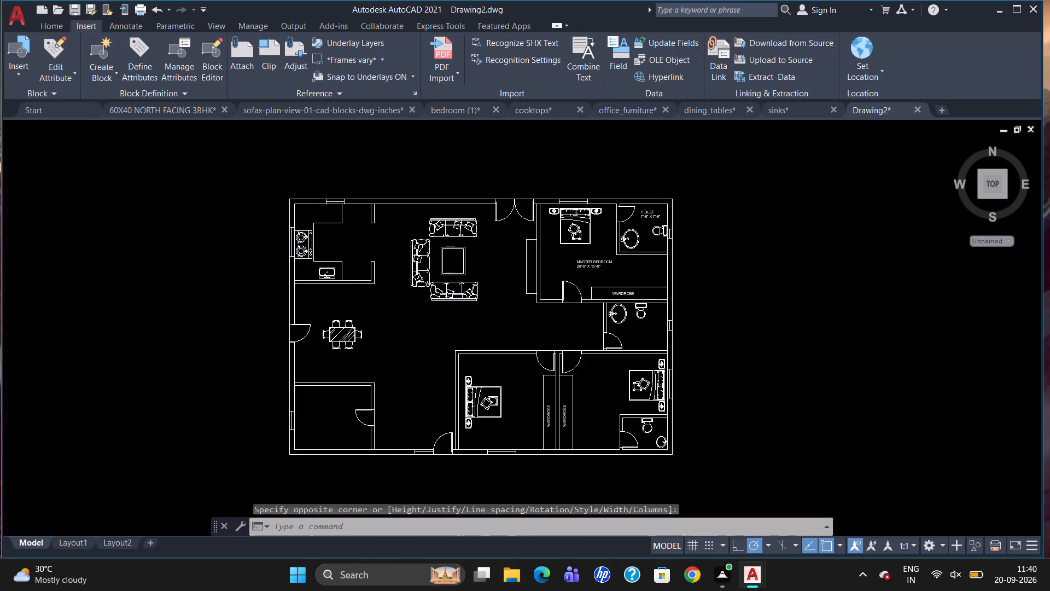
pyautogui.scroll(-2, 602, 211)
pyautogui.scroll(1, 628, 286)
pyautogui.scroll(2, 638, 212)
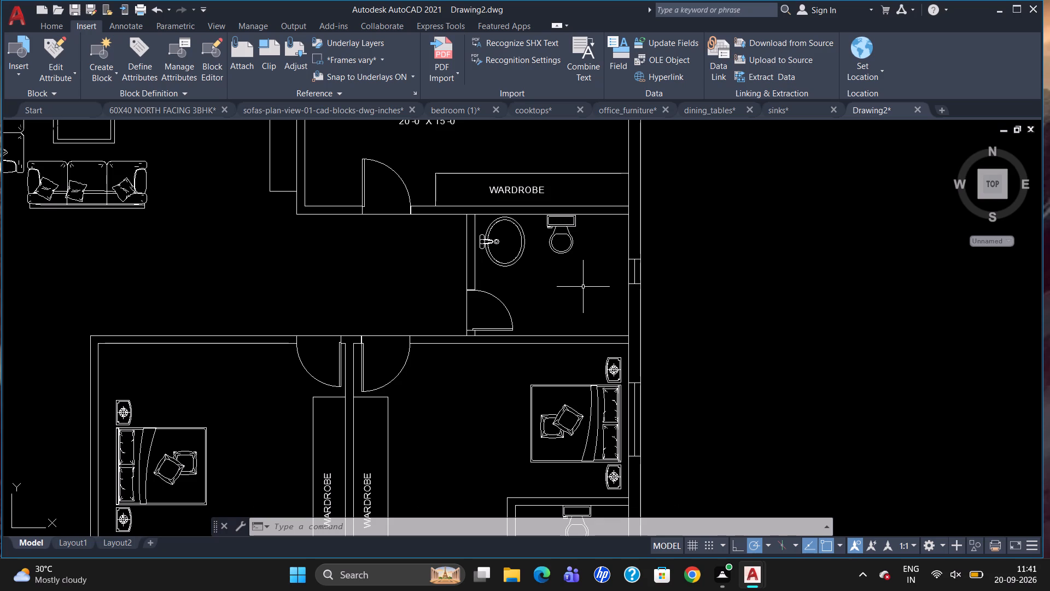
pyautogui.write('D;')
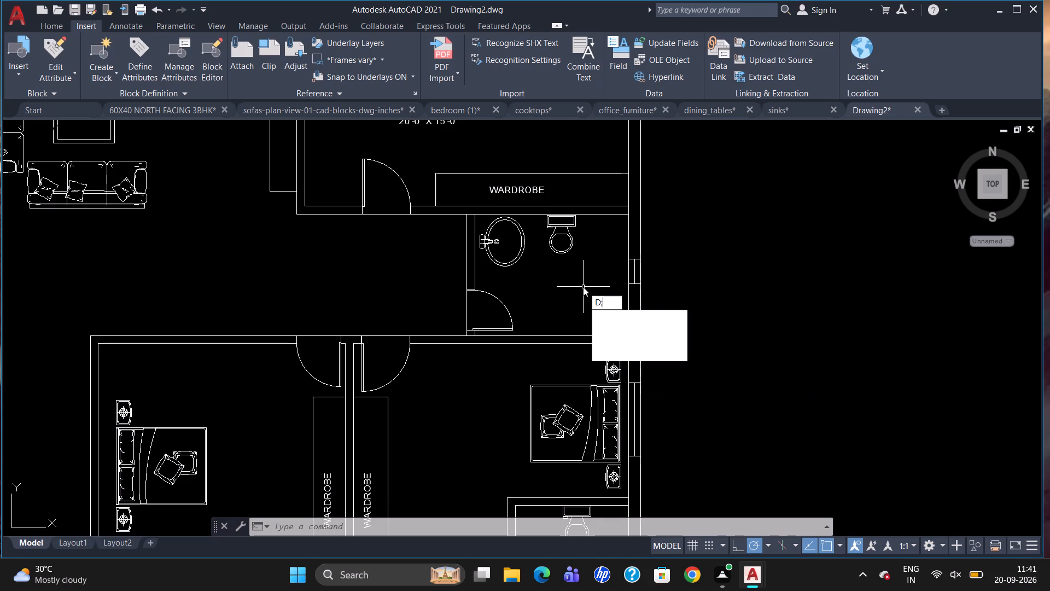
pyautogui.press('BackSpace')
pyautogui.write('LI')
pyautogui.press('Return')
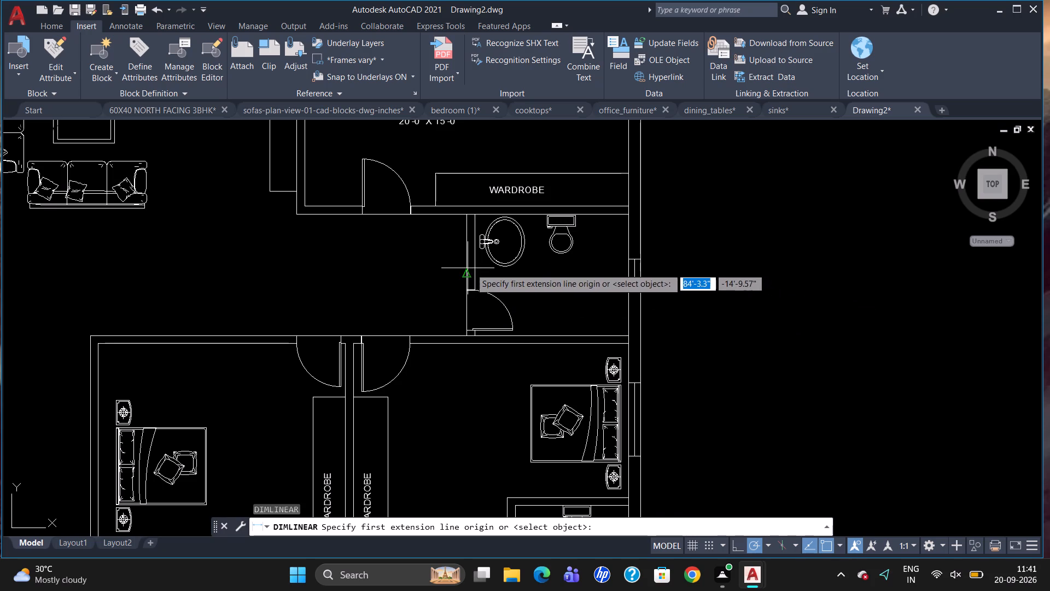
pyautogui.moveTo(475, 273); pyautogui.dragTo(482, 276)
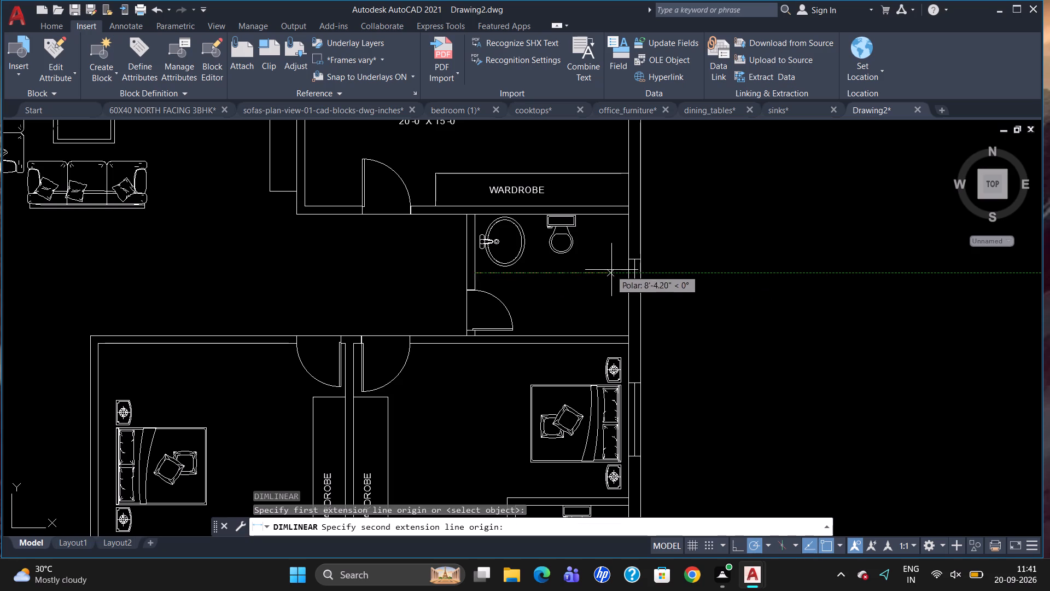
pyautogui.click(626, 273)
pyautogui.click(626, 273)
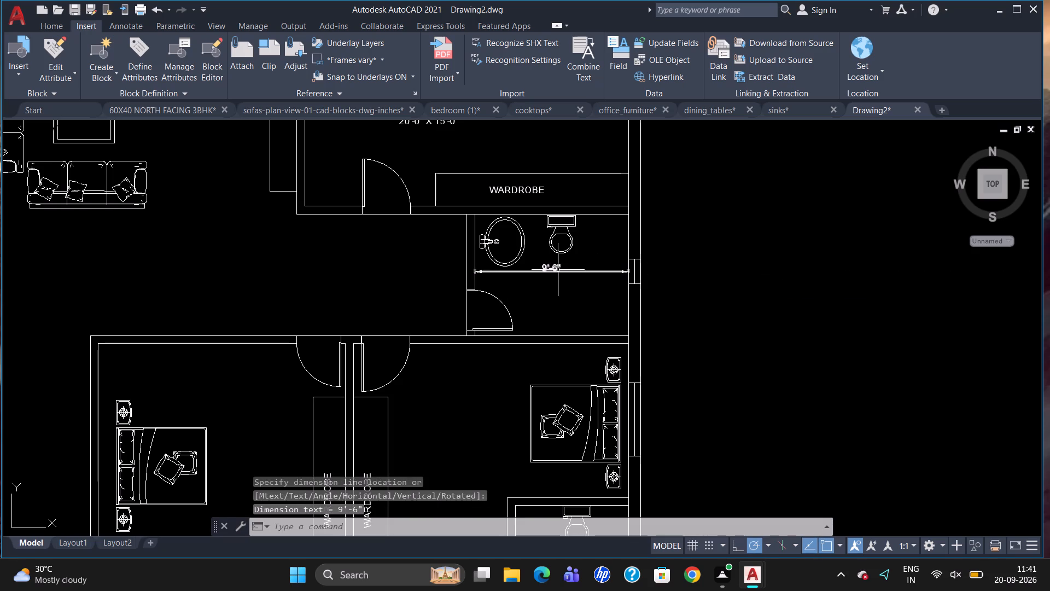
pyautogui.click(556, 269)
pyautogui.press('Delete')
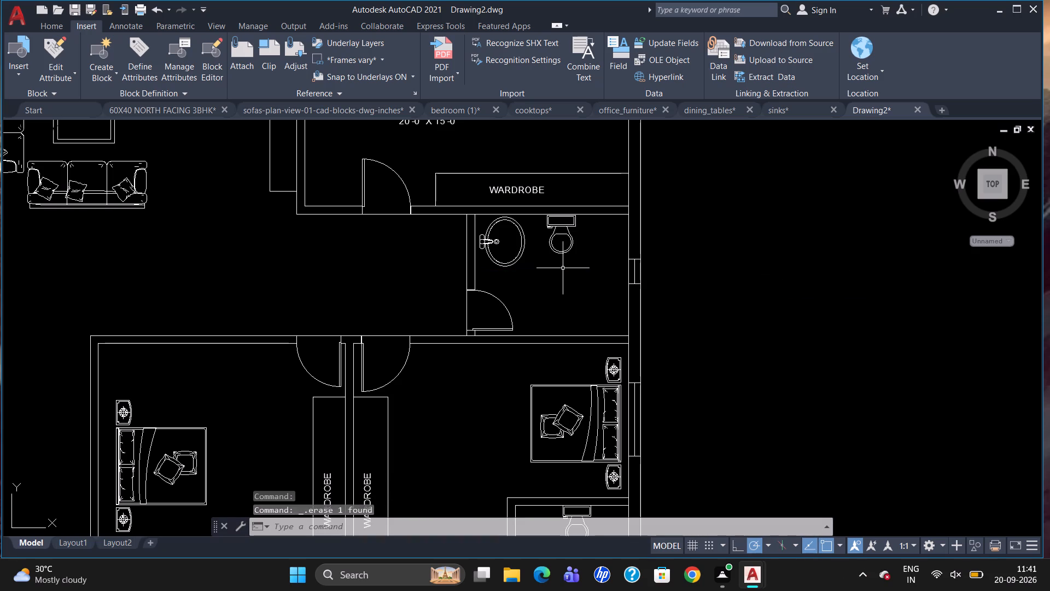
# Place a multiline text frame south of the WC in the toilet below the master bedroom's wardrobe.
pyautogui.press('t')
pyautogui.press('Return')
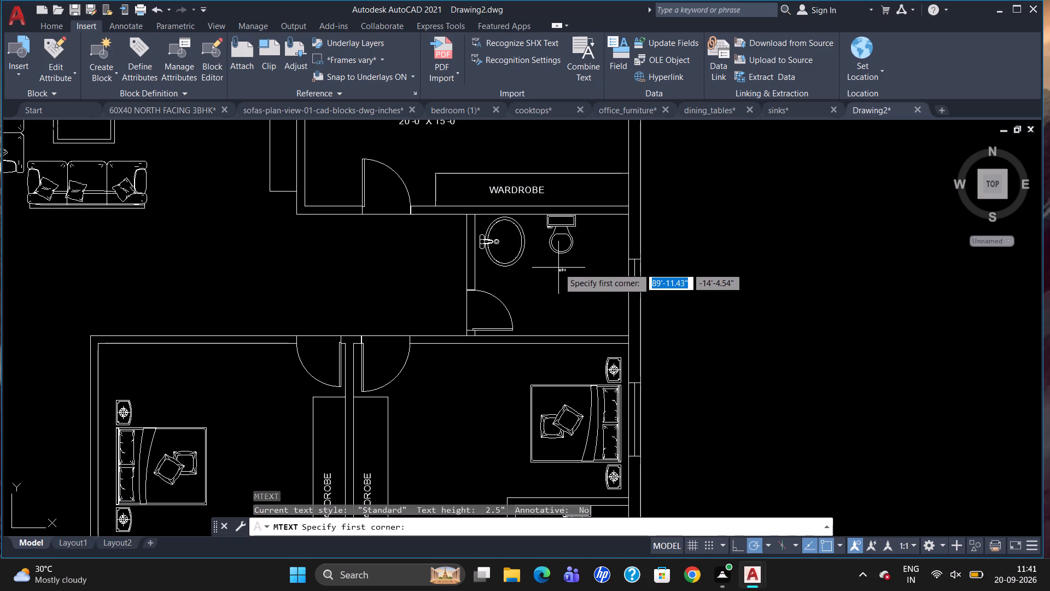
pyautogui.moveTo(536, 274); pyautogui.dragTo(542, 301)
pyautogui.click(604, 306)
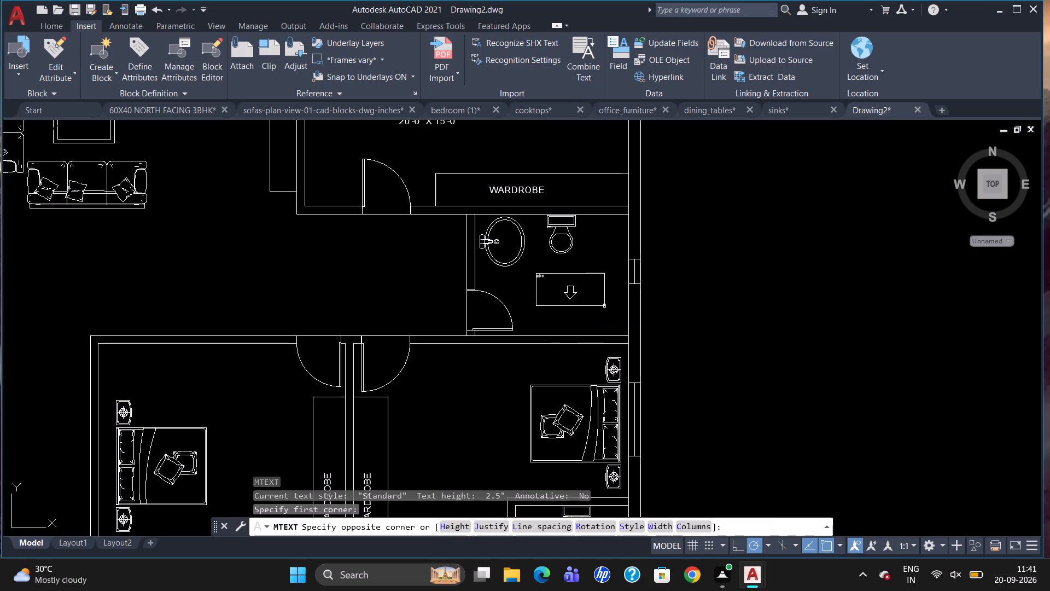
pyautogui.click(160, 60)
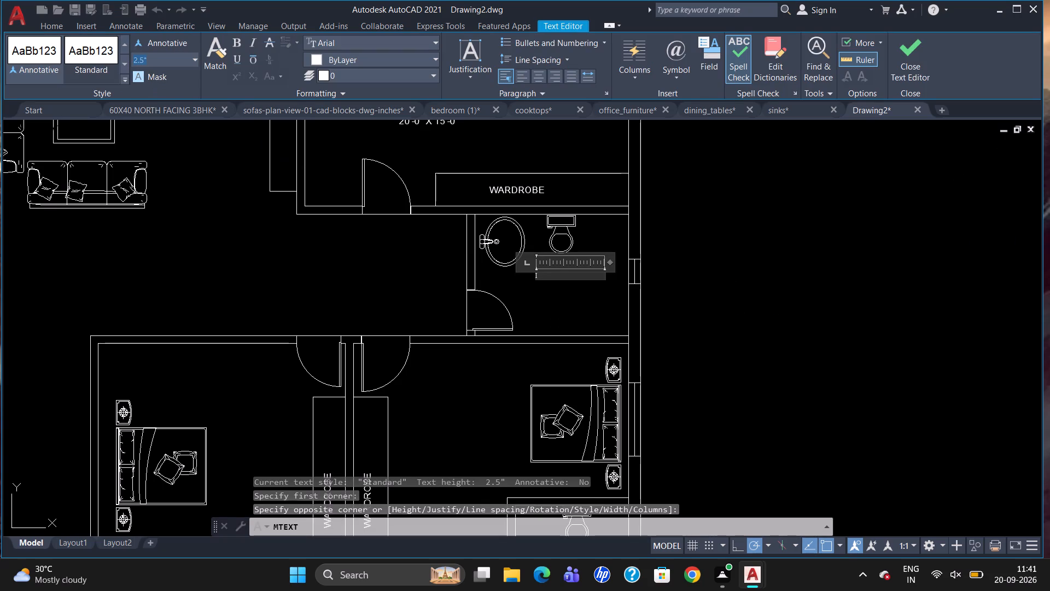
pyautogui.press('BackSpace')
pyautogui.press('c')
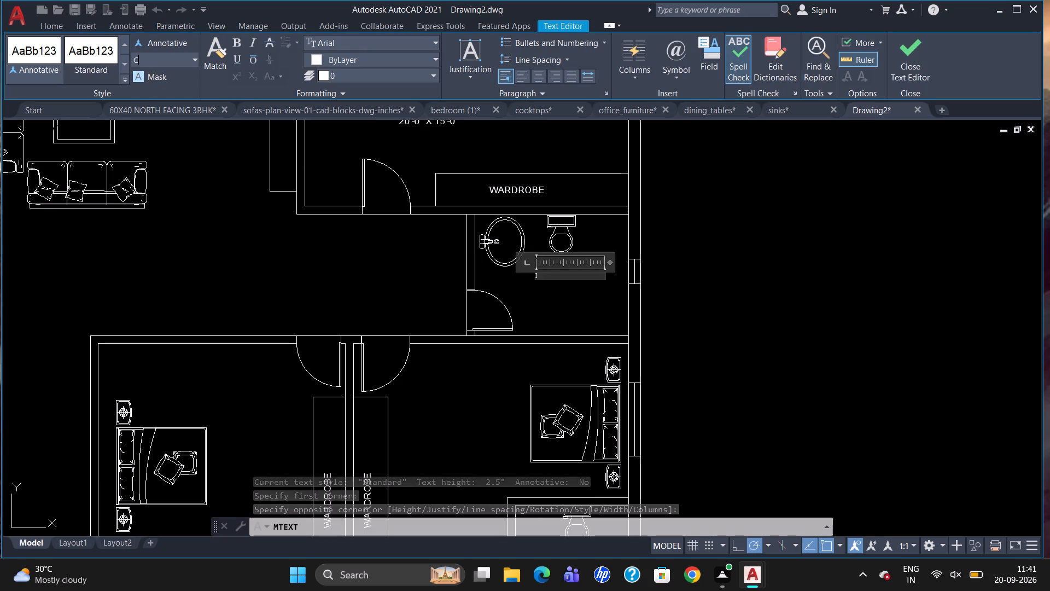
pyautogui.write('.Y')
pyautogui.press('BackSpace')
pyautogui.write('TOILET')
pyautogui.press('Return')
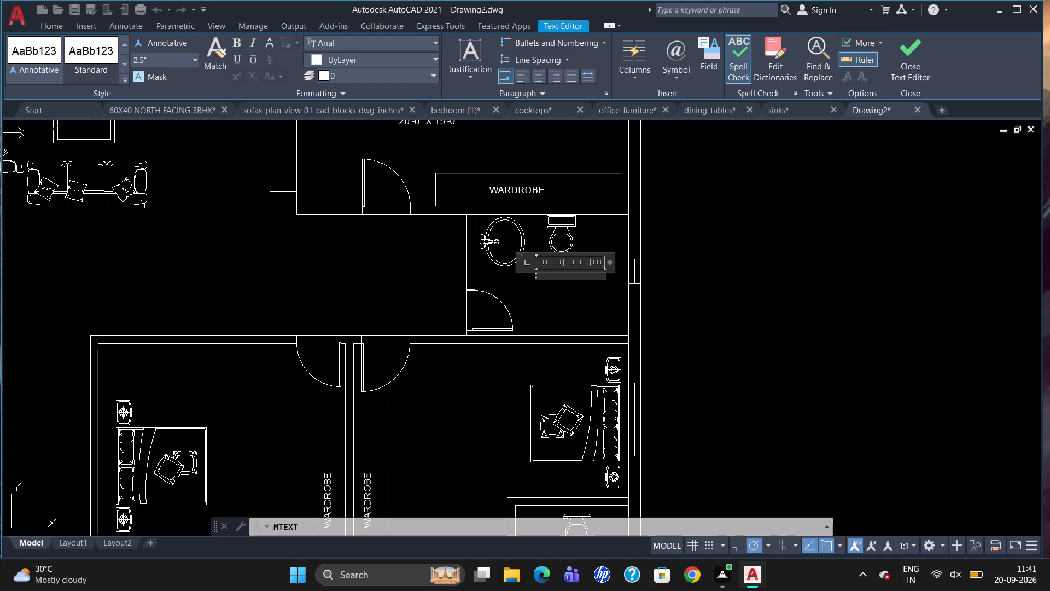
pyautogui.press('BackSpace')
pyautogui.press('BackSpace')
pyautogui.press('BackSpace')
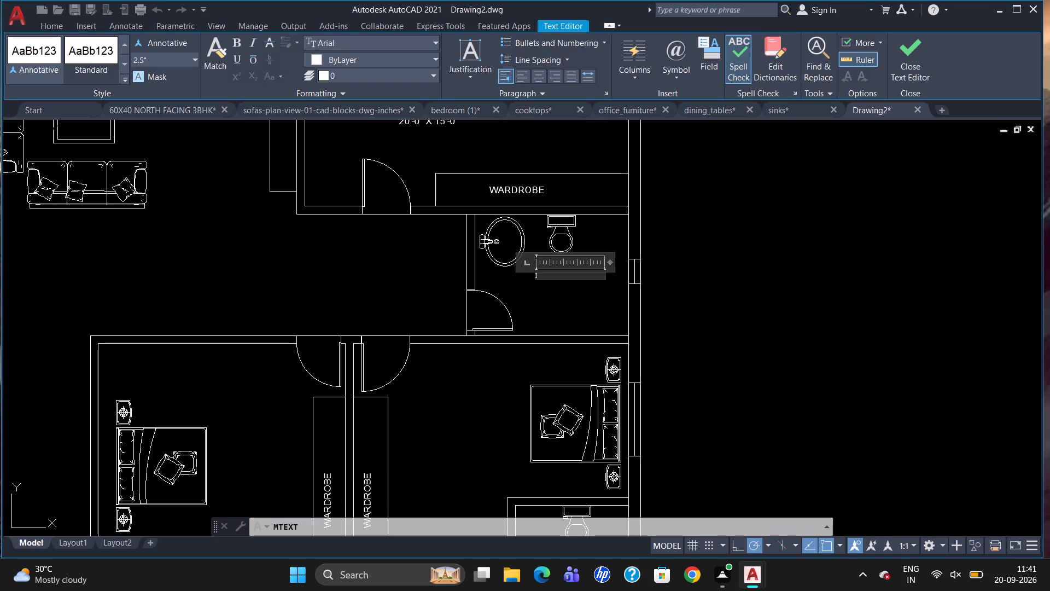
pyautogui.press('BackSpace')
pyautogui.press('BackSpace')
# Enter "C.TOILET" at 5" text height with the size 9'-6" X 7'-6" on the line beneath, and finish editing.
pyautogui.doubleClick(159, 61)
pyautogui.press('BackSpace')
pyautogui.press('5')
pyautogui.press('Return')
pyautogui.press('c')
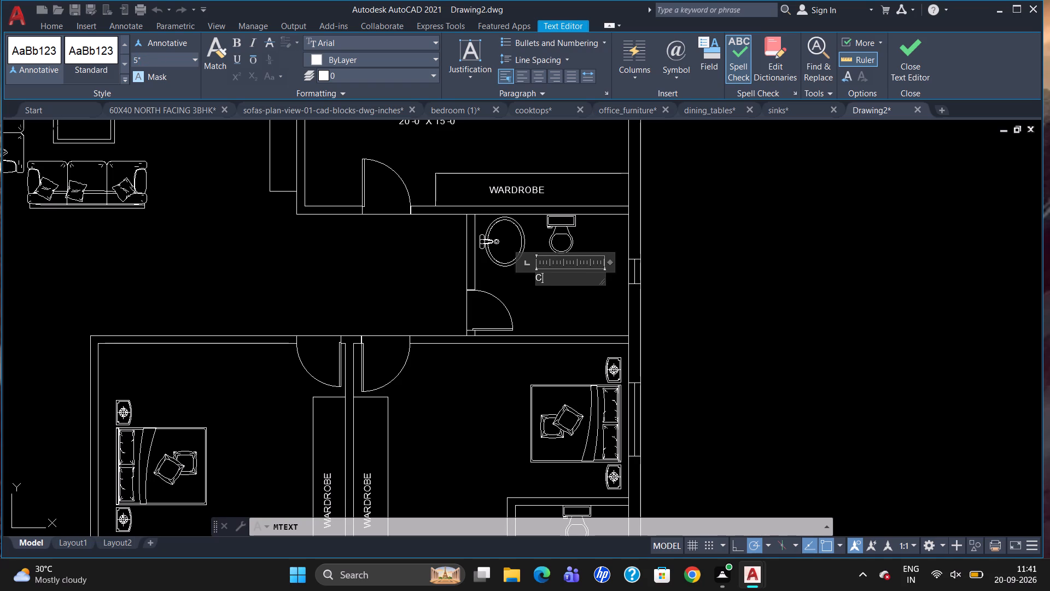
pyautogui.press('.')
pyautogui.write('TOILET')
pyautogui.press('Return')
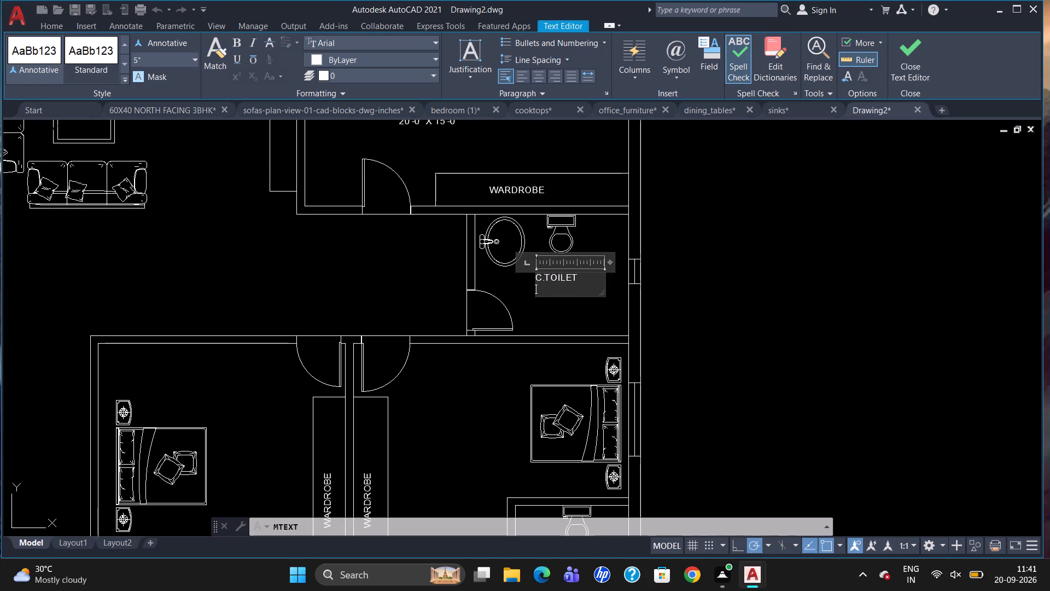
pyautogui.write('9\'-6" X 7\'-')
pyautogui.press('6')
pyautogui.hotkey('shift', '"')
pyautogui.click(322, 192)
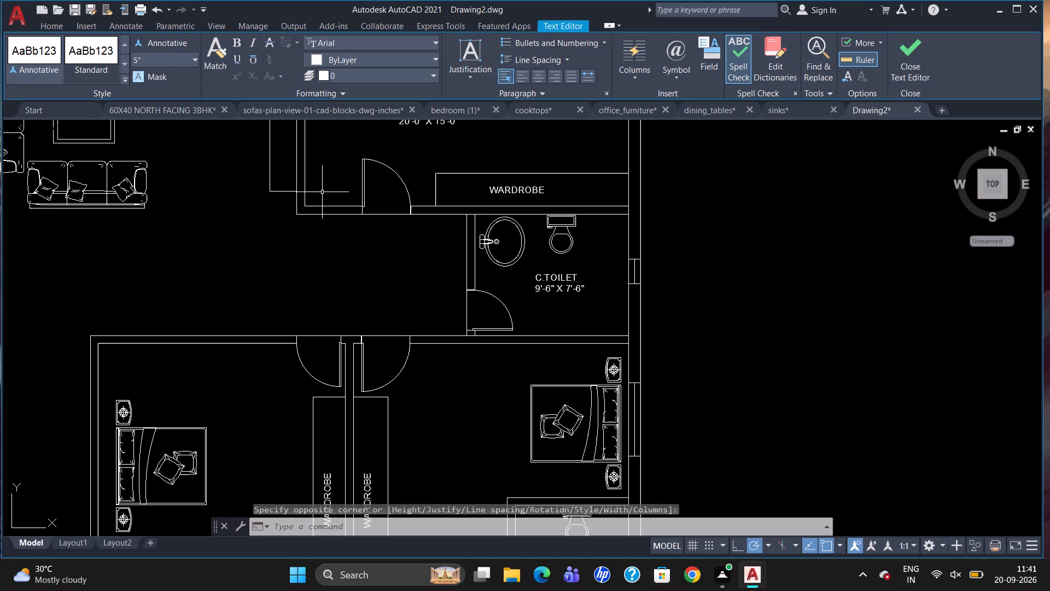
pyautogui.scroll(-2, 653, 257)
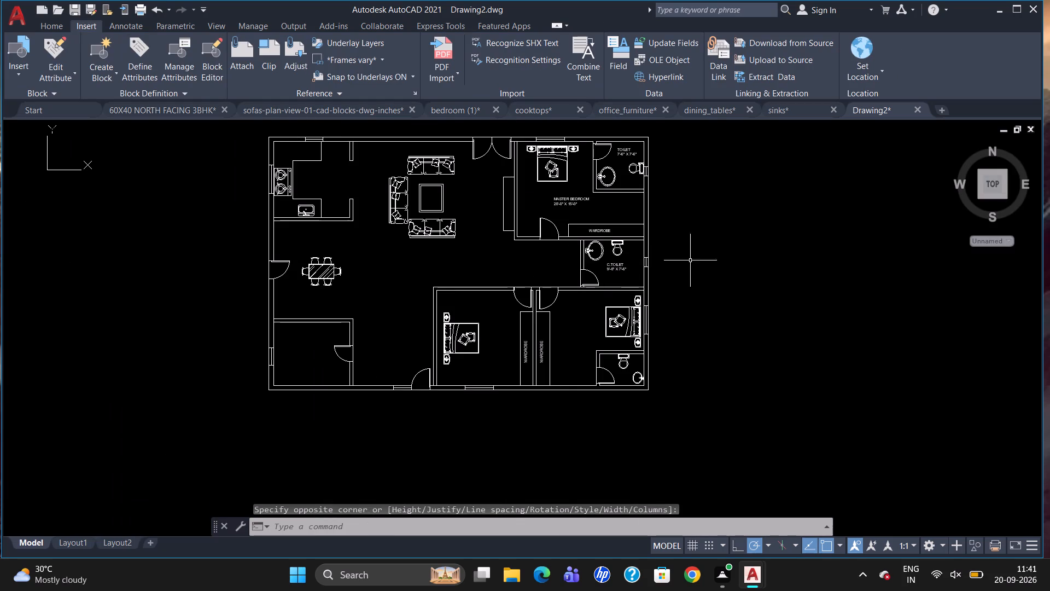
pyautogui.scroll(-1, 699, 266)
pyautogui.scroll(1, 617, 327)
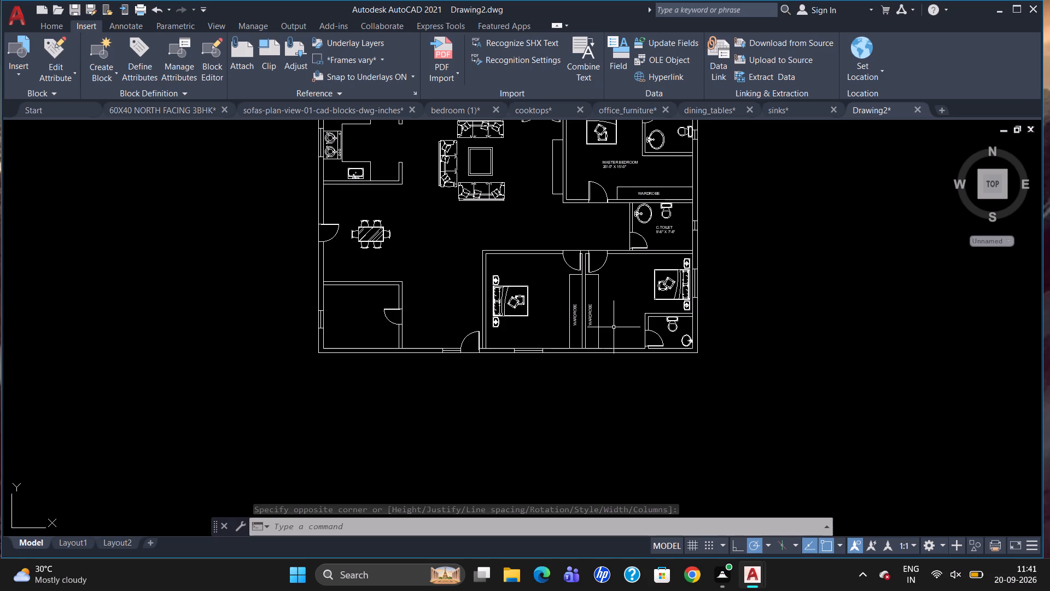
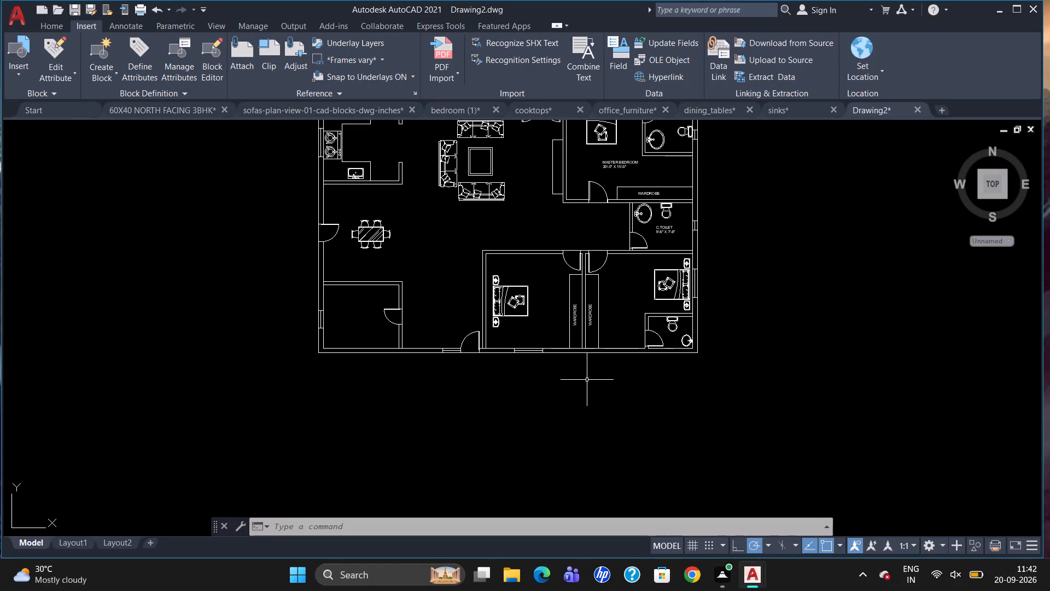
# Place a multiline text frame in the southeast bedroom, between its wardrobe and the bed, just north of the attached toilet's corner.
pyautogui.scroll(2, 632, 307)
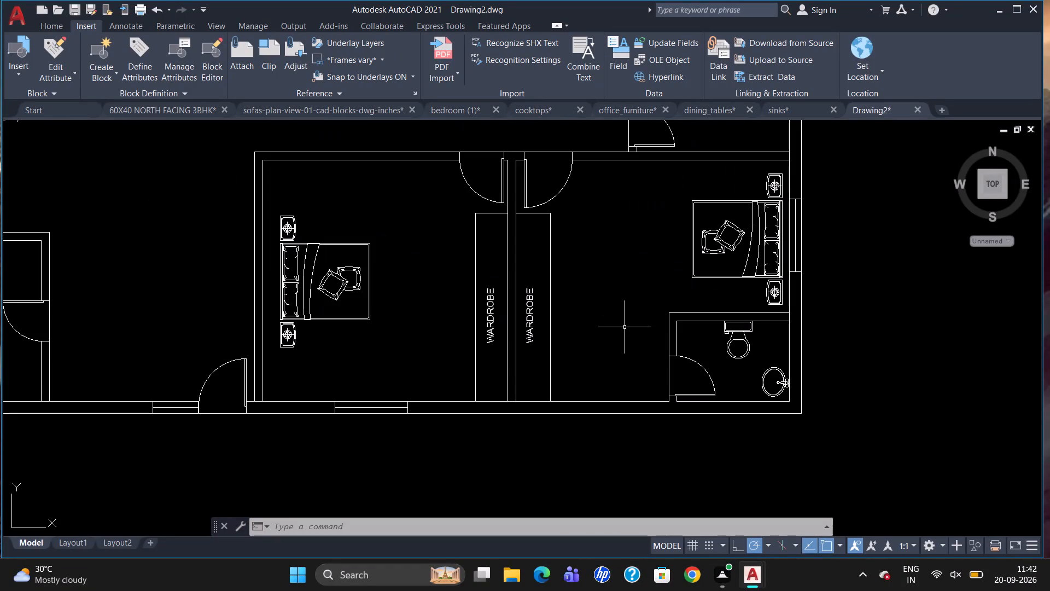
pyautogui.press('t')
pyautogui.press('Return')
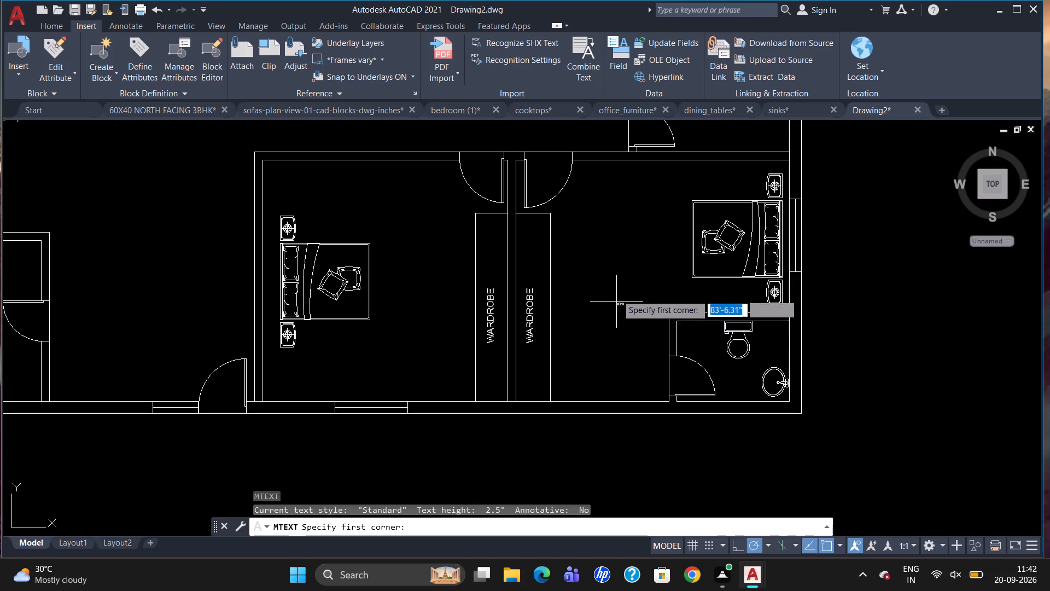
pyautogui.moveTo(582, 262); pyautogui.dragTo(582, 282)
pyautogui.click(668, 315)
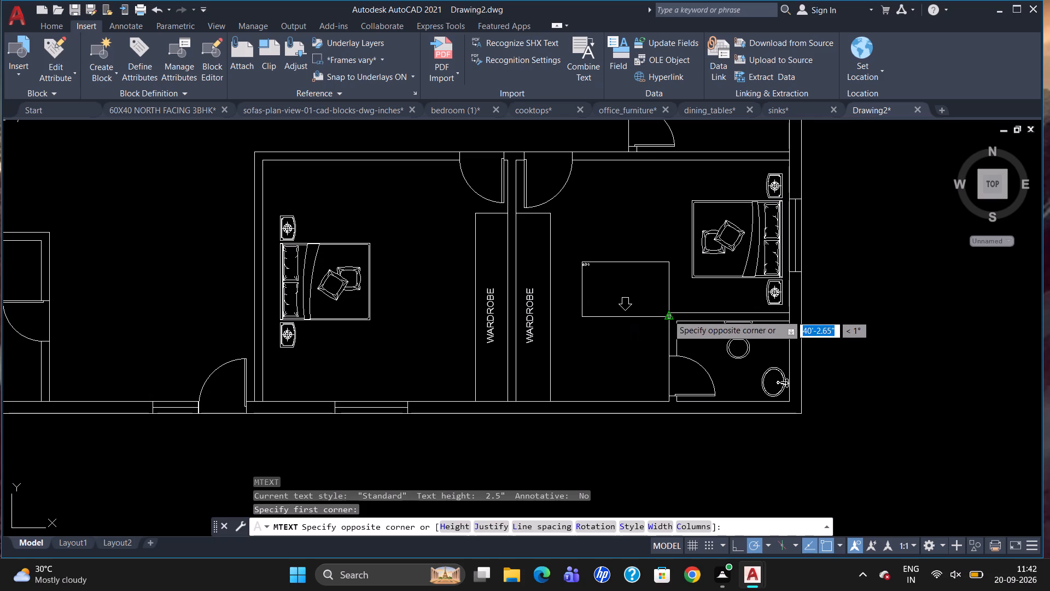
# Enter "GUEST BEDROOM" at 5" text height with the size 17'-0" X 15'-0" on the line beneath, and finish editing.
pyautogui.click(182, 51)
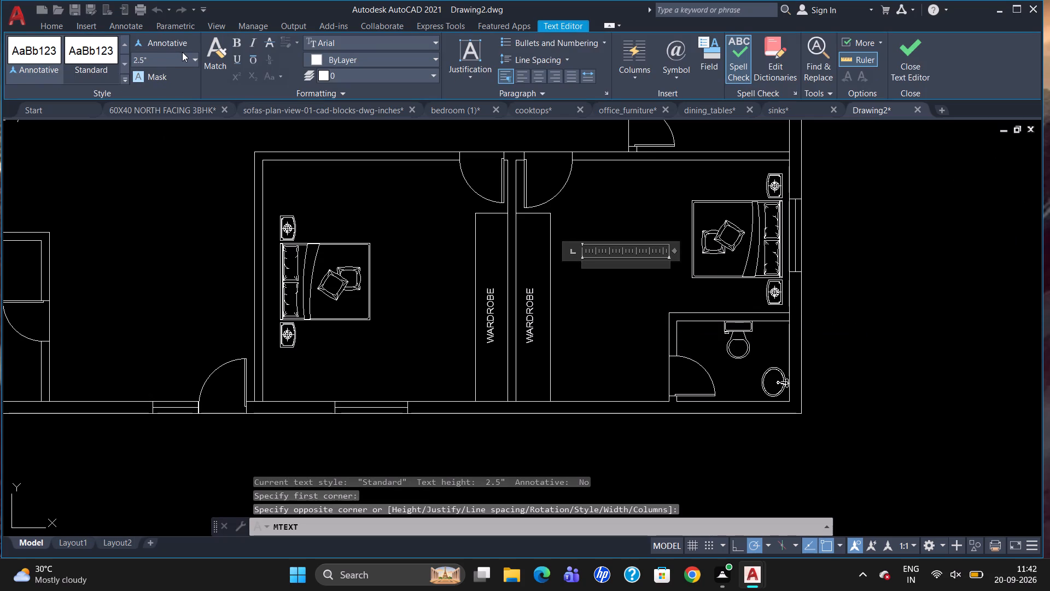
pyautogui.click(168, 57)
pyautogui.press('BackSpace')
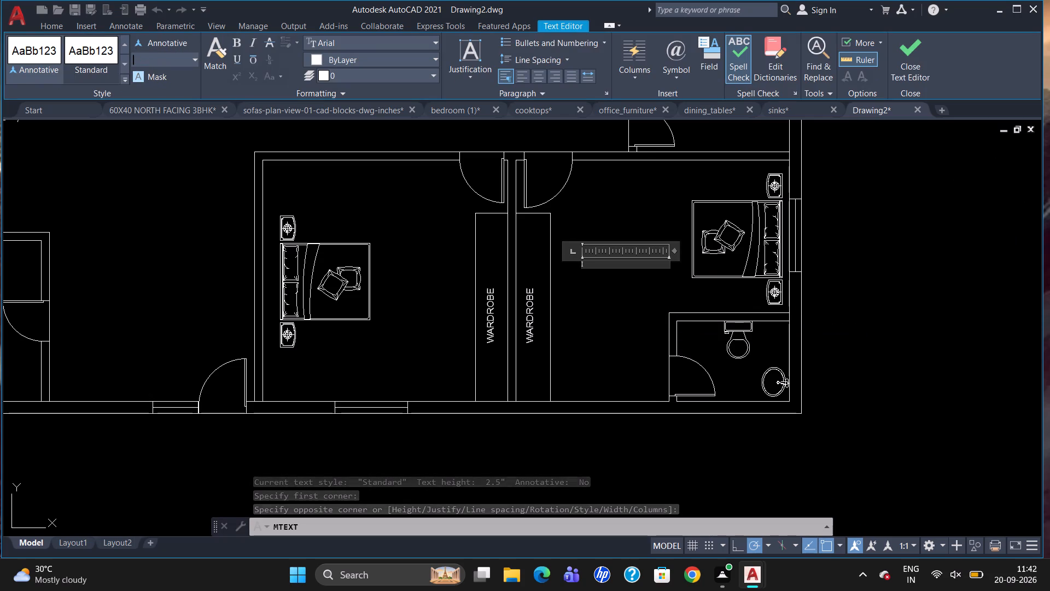
pyautogui.press('5')
pyautogui.press('Return')
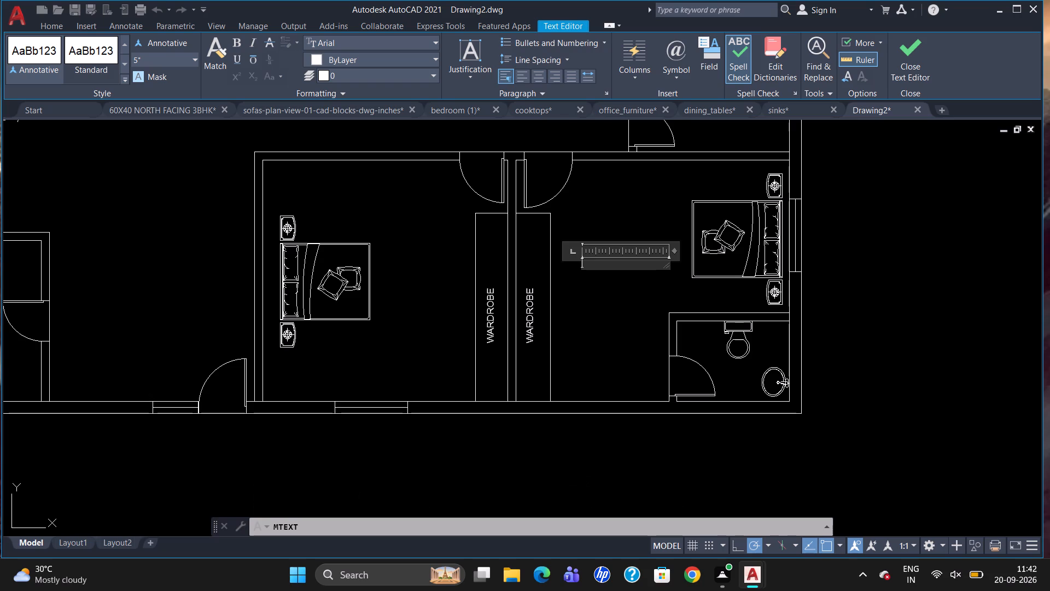
pyautogui.write('GUEST BEDROOM')
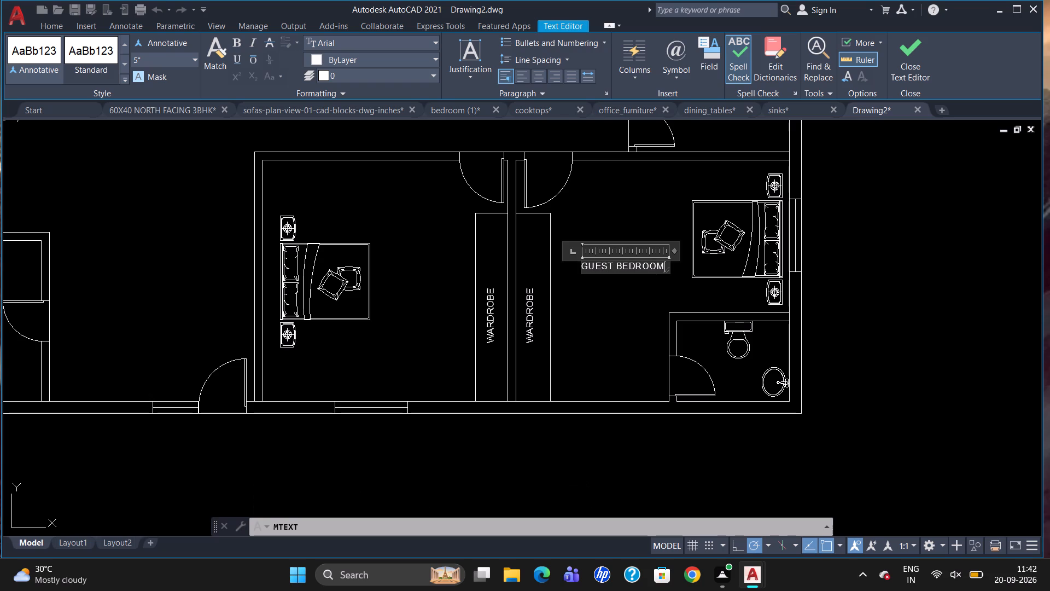
pyautogui.press('Return')
pyautogui.write("17'-9")
pyautogui.press('BackSpace')
pyautogui.press('0')
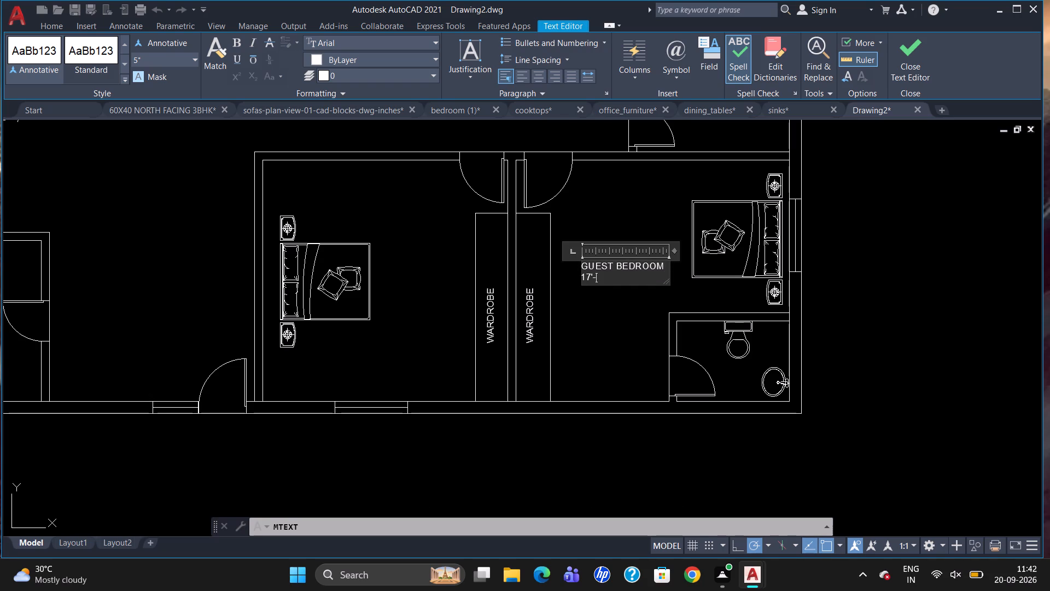
pyautogui.write('" X 15')
pyautogui.write("'-")
pyautogui.press('0')
pyautogui.hotkey('shift', '"')
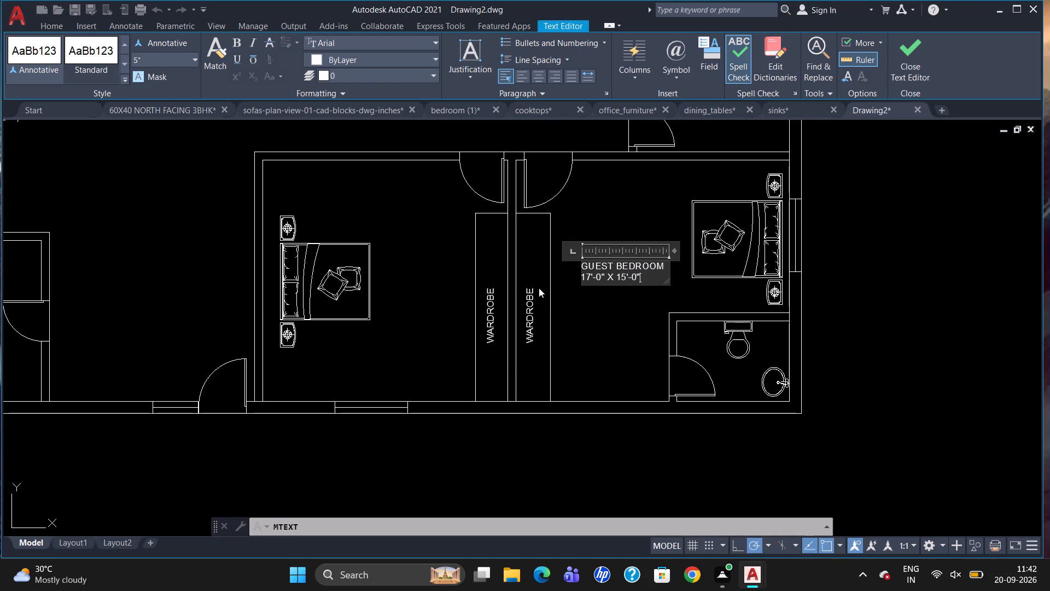
pyautogui.click(539, 289)
# Place a multiline text frame beside the bed in the bedroom west of the guest bedroom.
pyautogui.scroll(-2, 676, 251)
pyautogui.scroll(1, 552, 247)
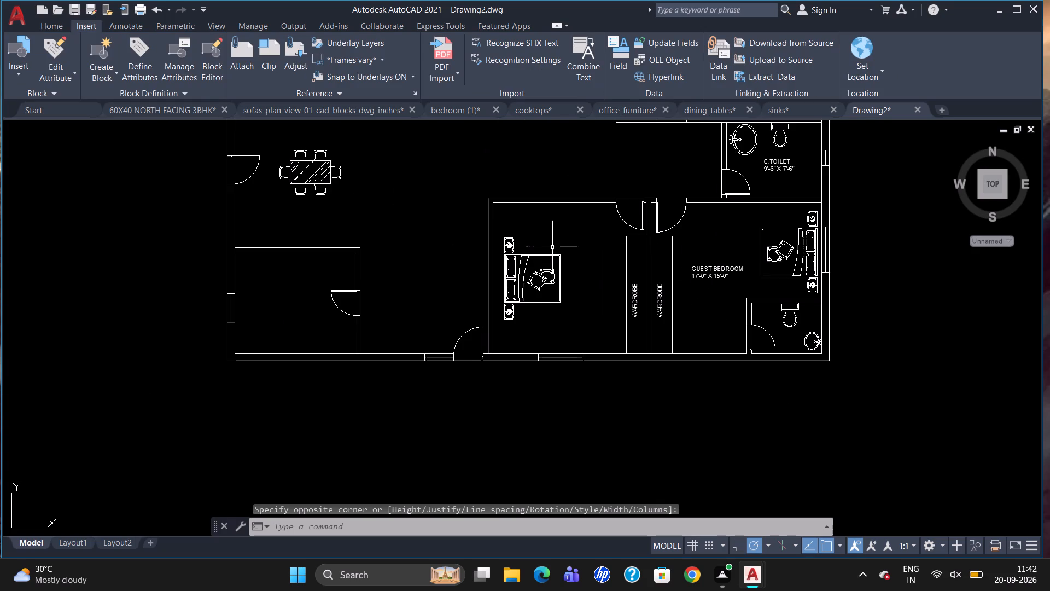
pyautogui.press('t')
pyautogui.press('Return')
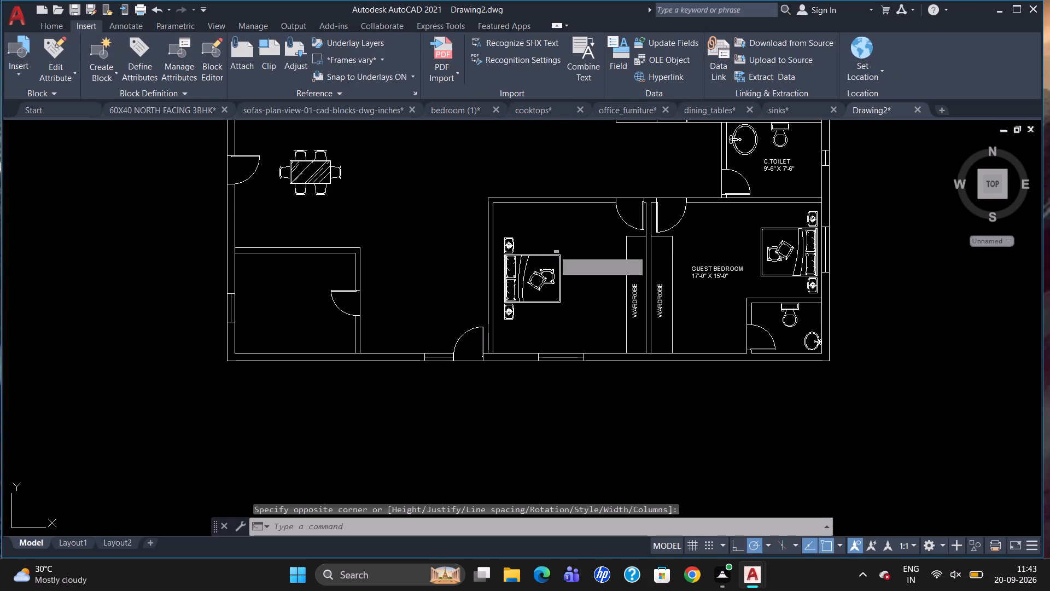
pyautogui.moveTo(574, 264); pyautogui.dragTo(581, 292)
pyautogui.click(602, 325)
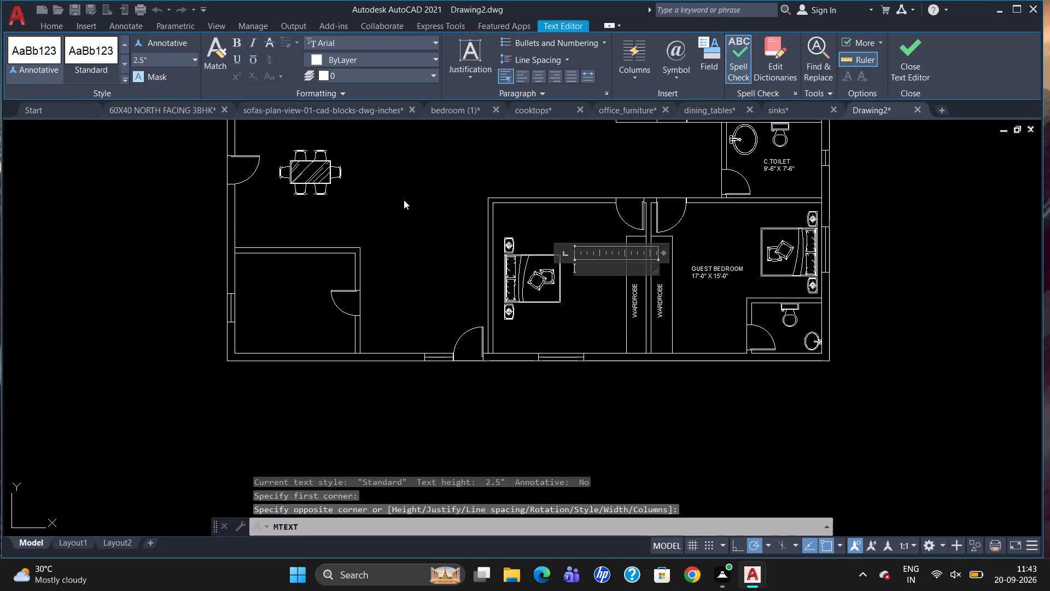
# Enter "C.BEDROOM" at 5" text height with 15'-0" X 15'-0" beneath, widen the frame to fit the size on one line, and finish editing.
pyautogui.click(151, 60)
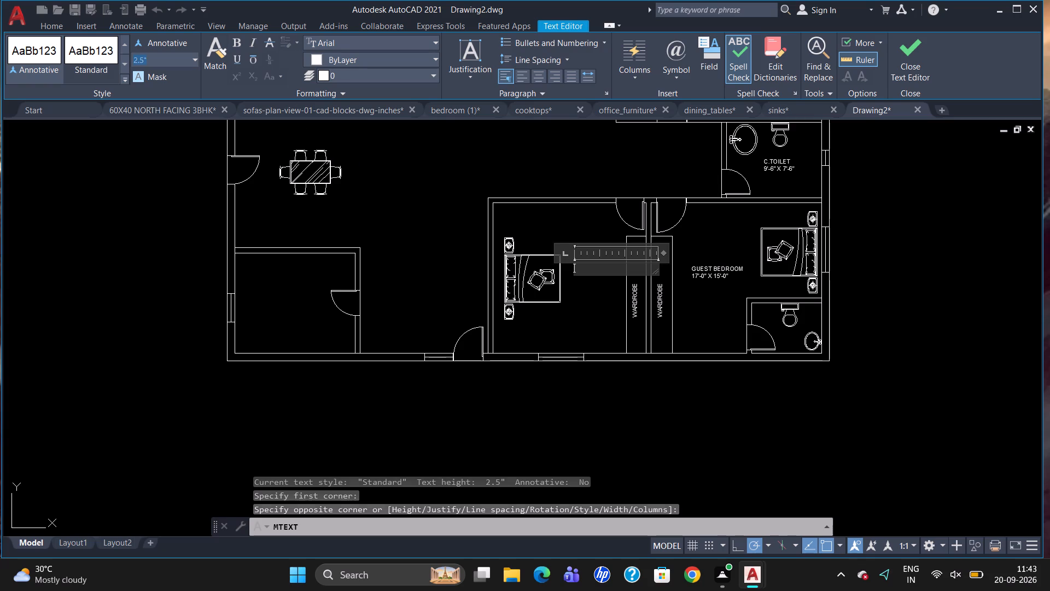
pyautogui.press('BackSpace')
pyautogui.press('5')
pyautogui.press('Return')
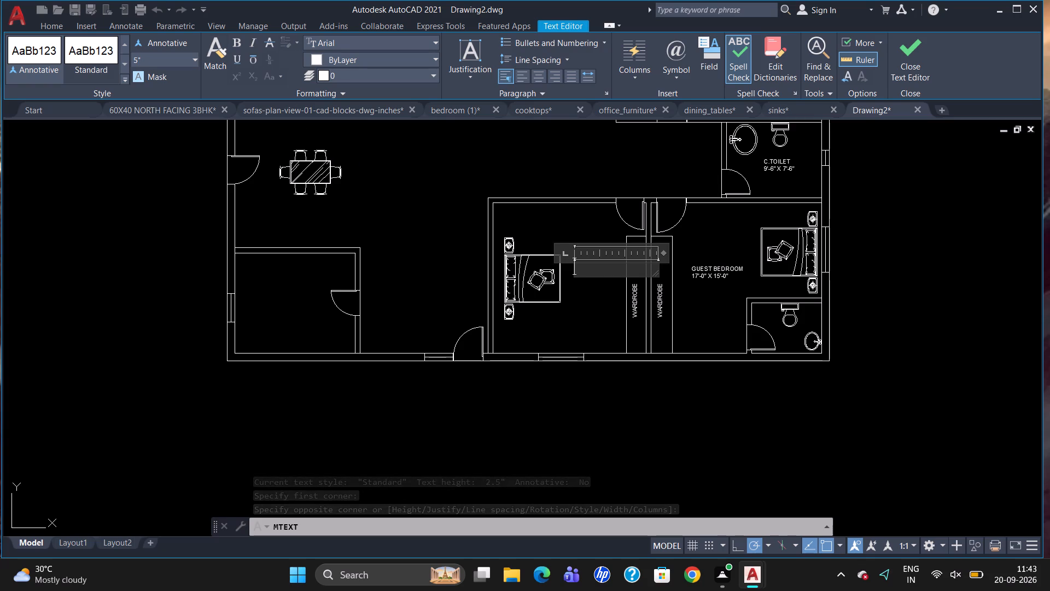
pyautogui.press('c')
pyautogui.write('.BEDROOM')
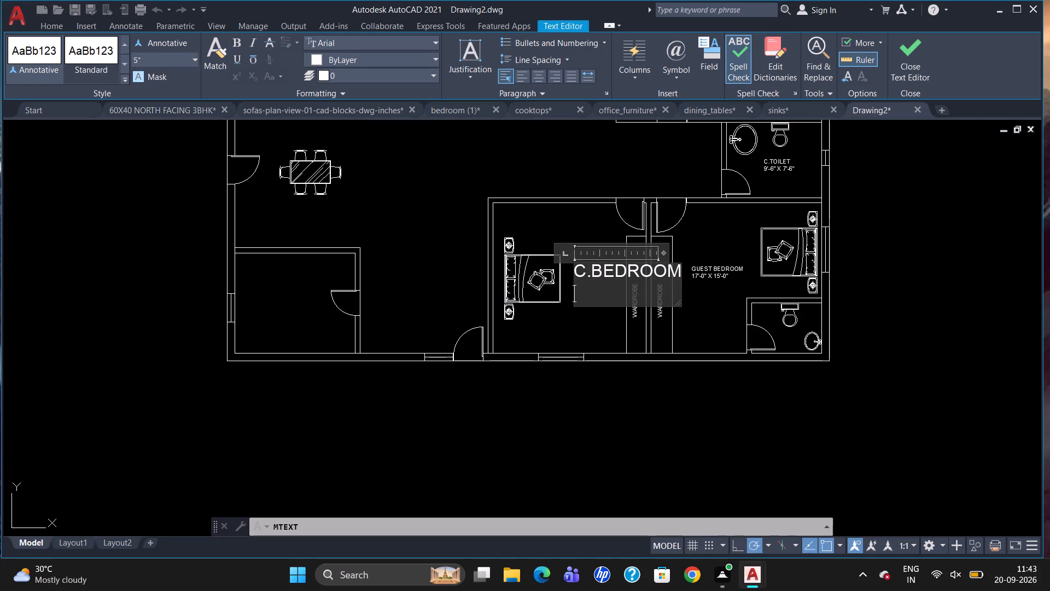
pyautogui.press('Return')
pyautogui.write('15\'-0" X 15\'-0"')
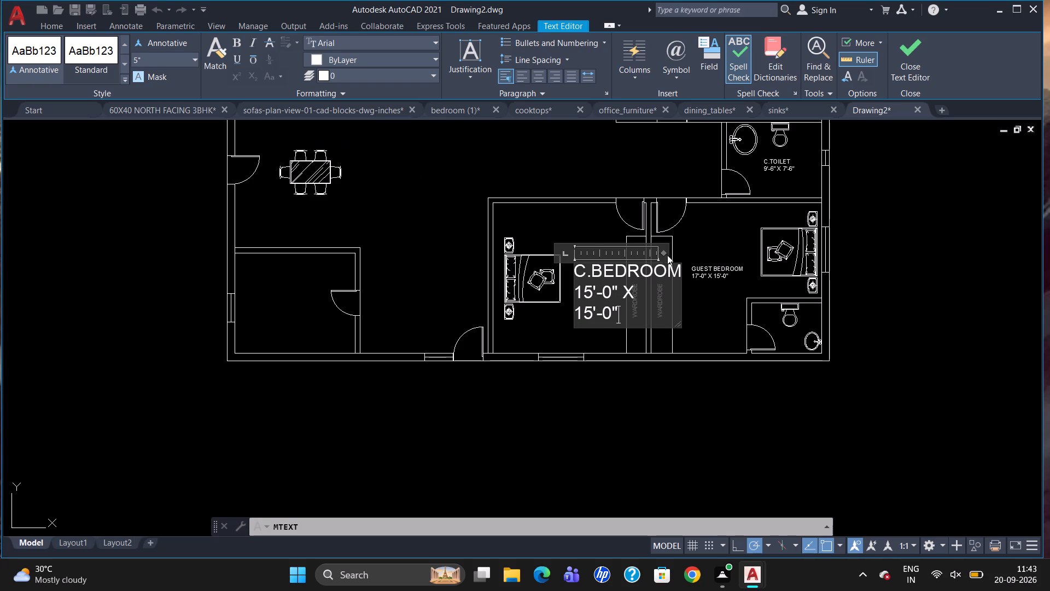
pyautogui.moveTo(662, 254); pyautogui.dragTo(699, 252)
pyautogui.click(715, 311)
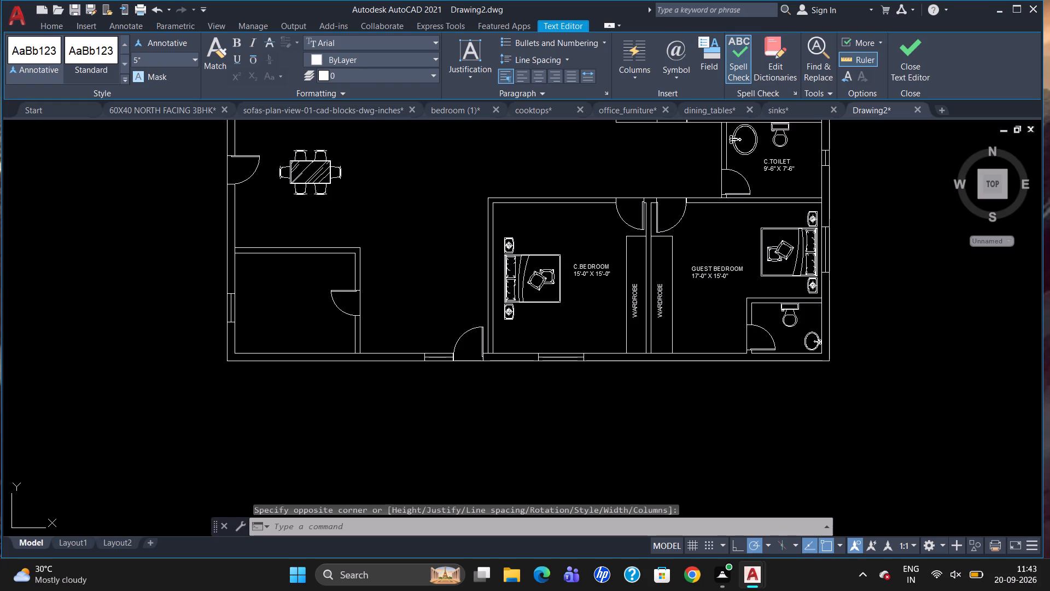
# Measure the inside east-west width of the southwest corner room with a linear dimension, cancelling it before placement.
pyautogui.scroll(-1, 708, 316)
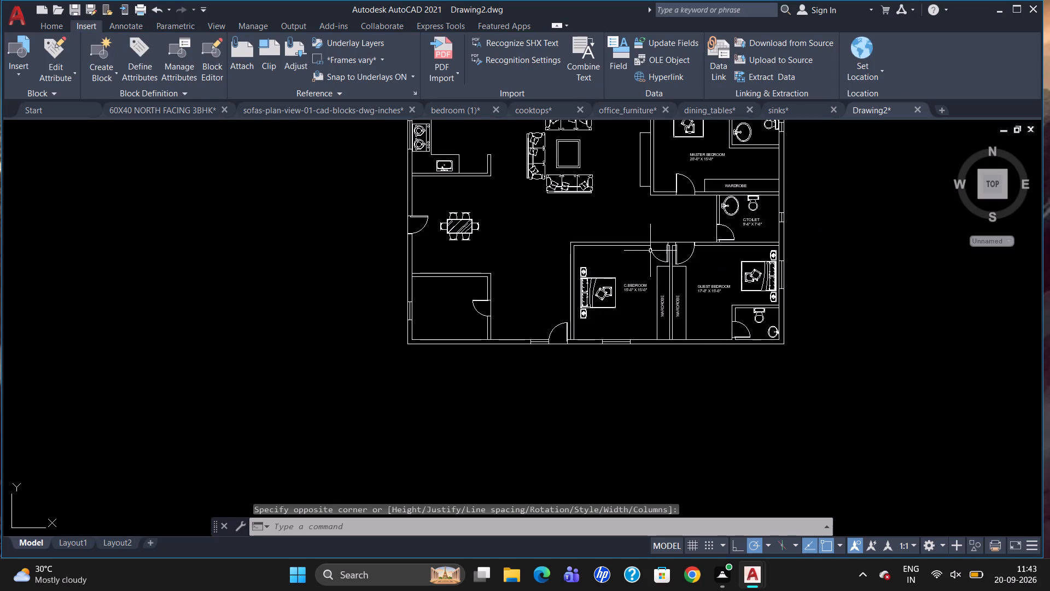
pyautogui.scroll(-2, 656, 266)
pyautogui.scroll(2, 532, 286)
pyautogui.scroll(2, 643, 304)
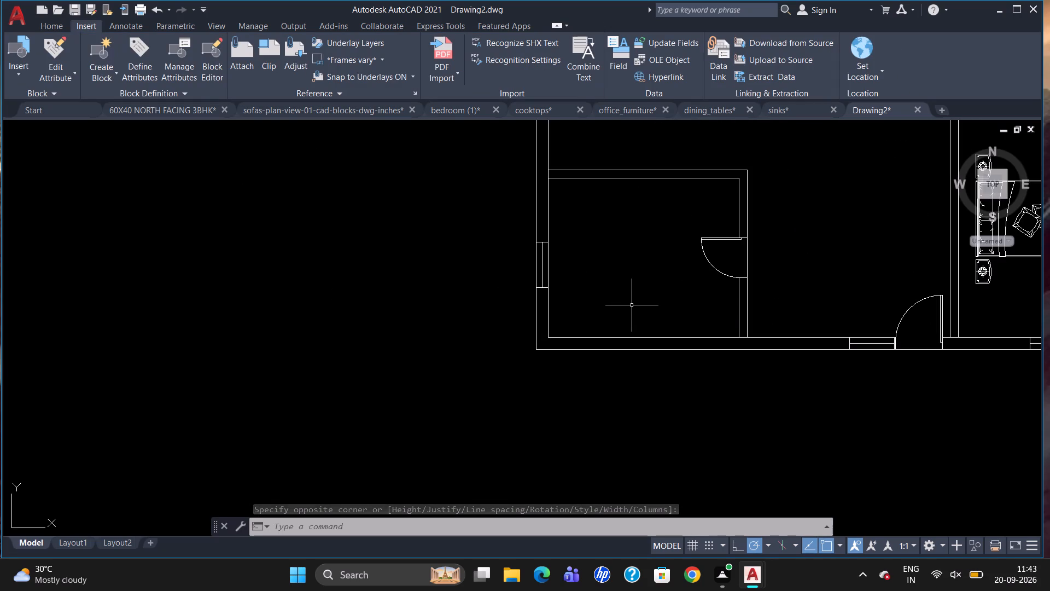
pyautogui.write('DLI')
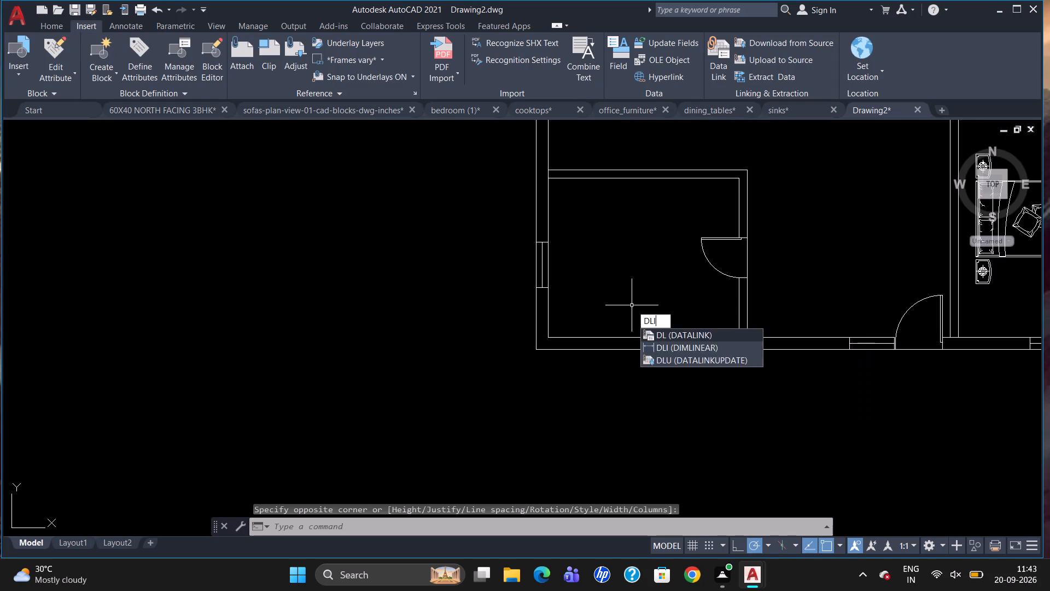
pyautogui.press('Return')
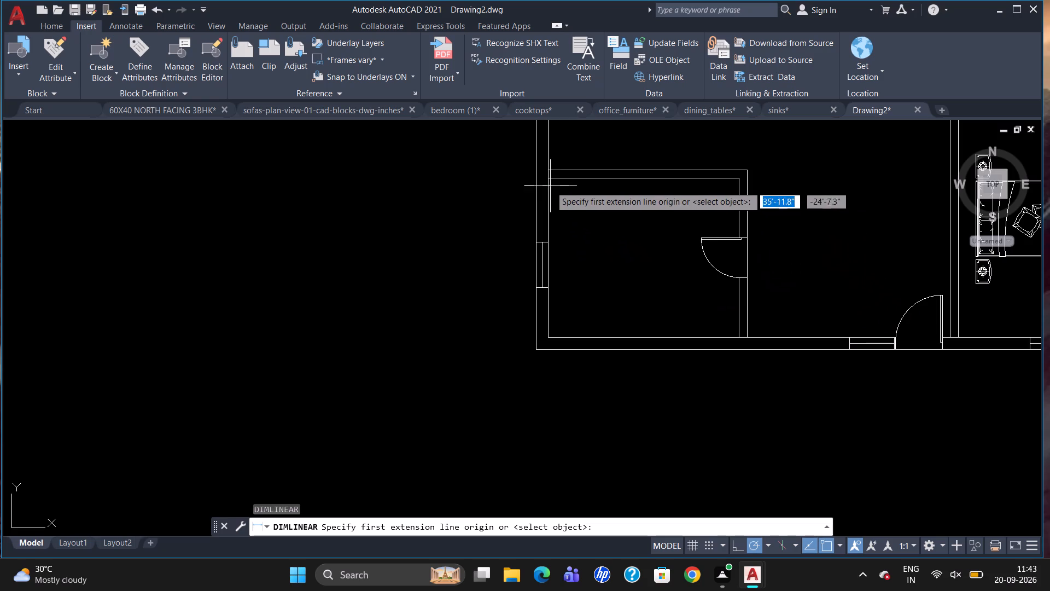
pyautogui.moveTo(548, 181); pyautogui.dragTo(564, 186)
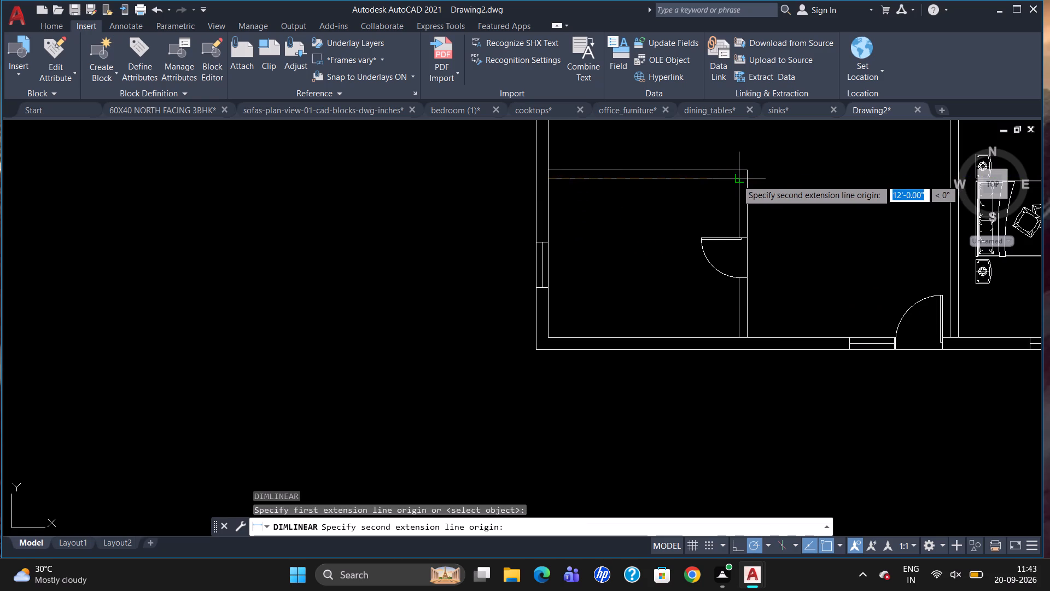
pyautogui.moveTo(737, 179); pyautogui.dragTo(737, 187)
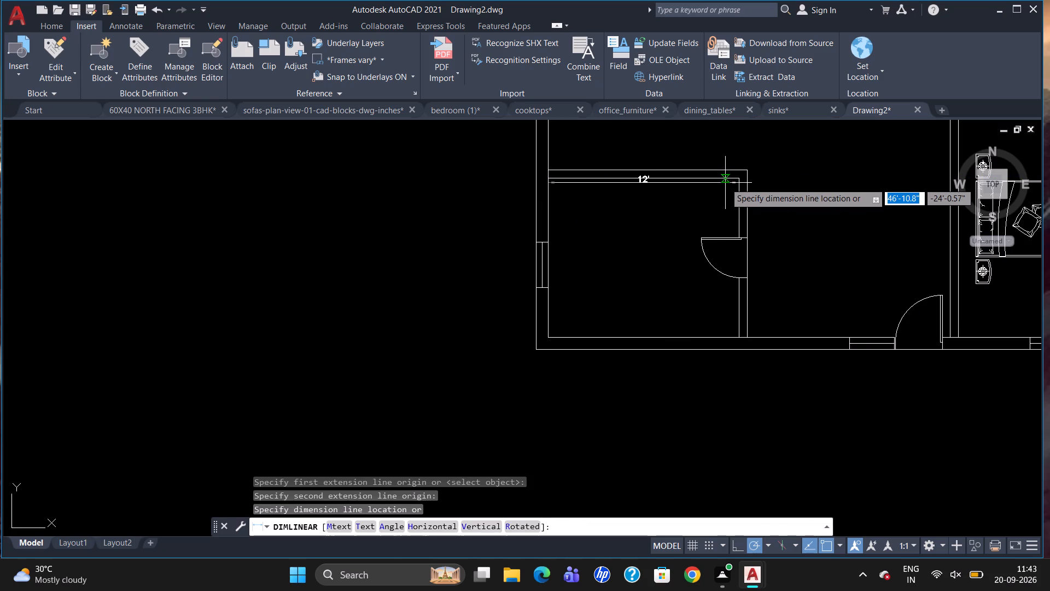
pyautogui.press('Escape')
# Measure the inside north-south length of the southwest corner room along its east wall with a linear dimension, cancelling it before placement.
pyautogui.write('DLI')
pyautogui.press('Return')
pyautogui.moveTo(741, 180); pyautogui.dragTo(744, 200)
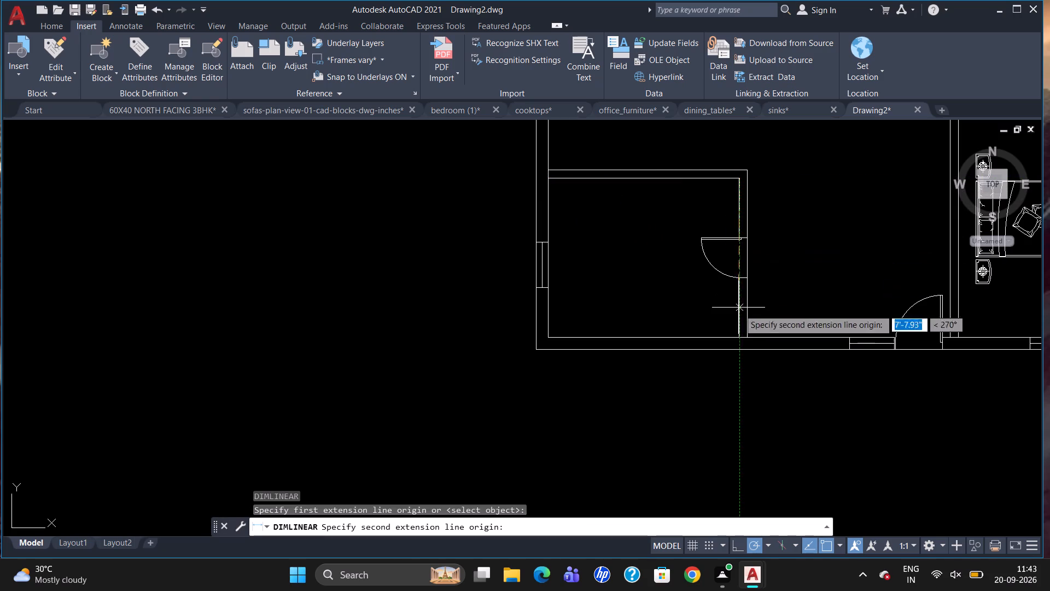
pyautogui.click(742, 336)
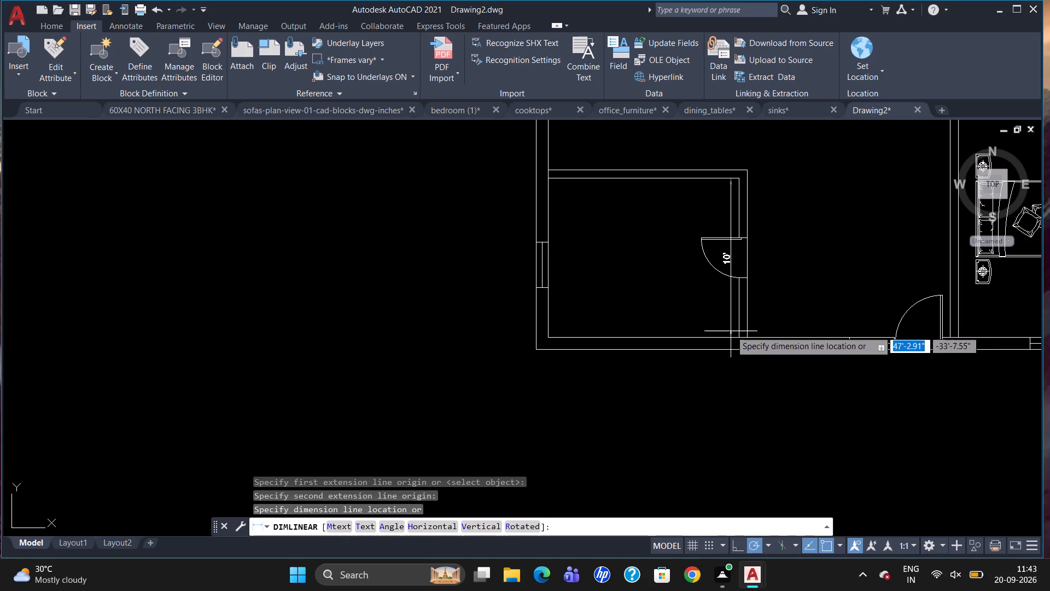
pyautogui.press('Escape')
# Label the southwest corner room with multiline text "POOJA" at 5" height and the size 12'-0" X 10'-0" on the line beneath.
pyautogui.press('t')
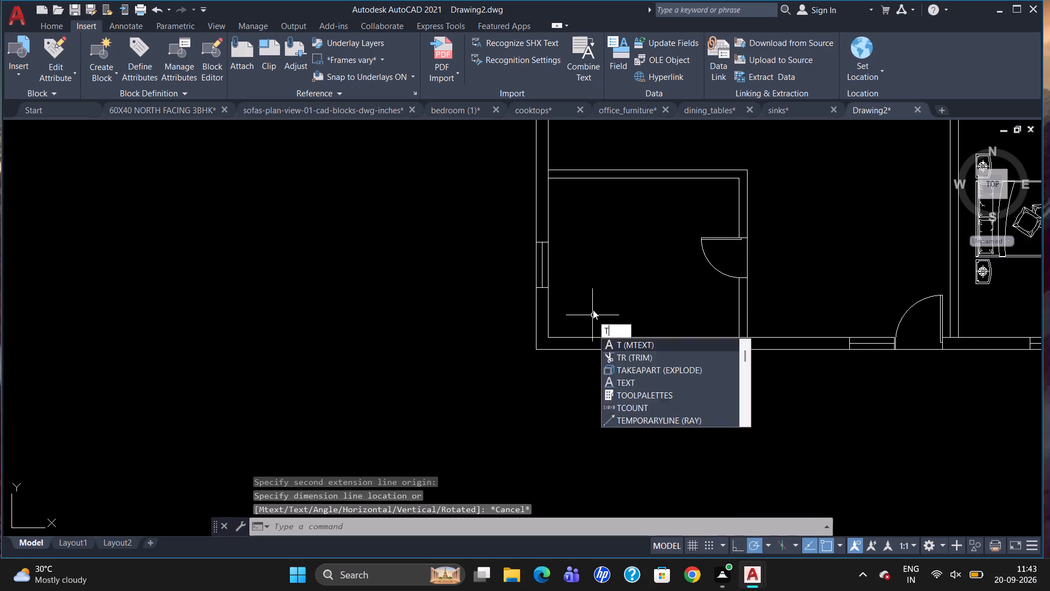
pyautogui.press('Return')
pyautogui.moveTo(587, 251); pyautogui.dragTo(627, 287)
pyautogui.click(681, 291)
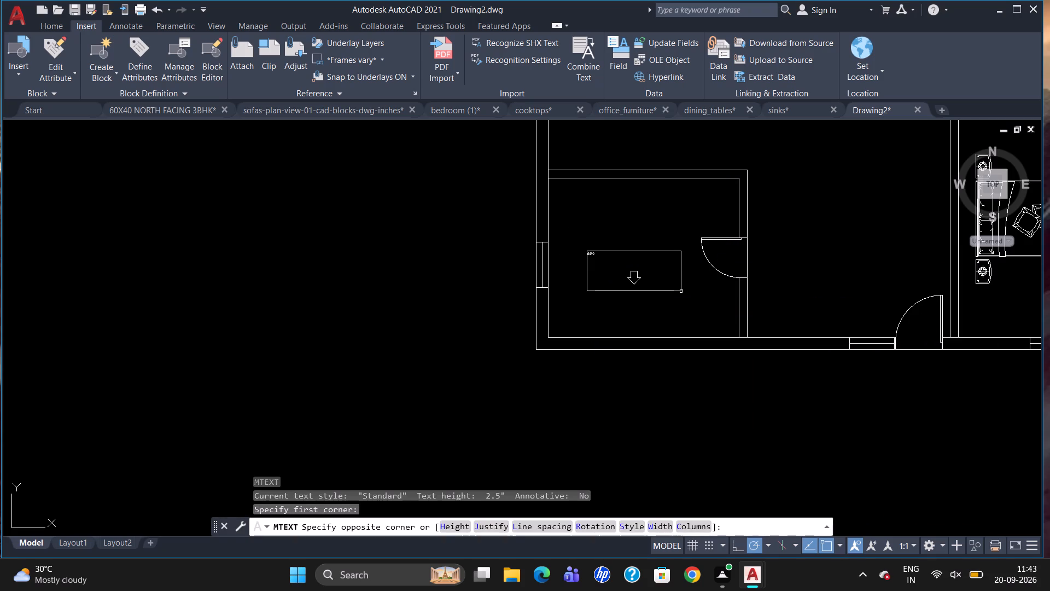
pyautogui.click(176, 59)
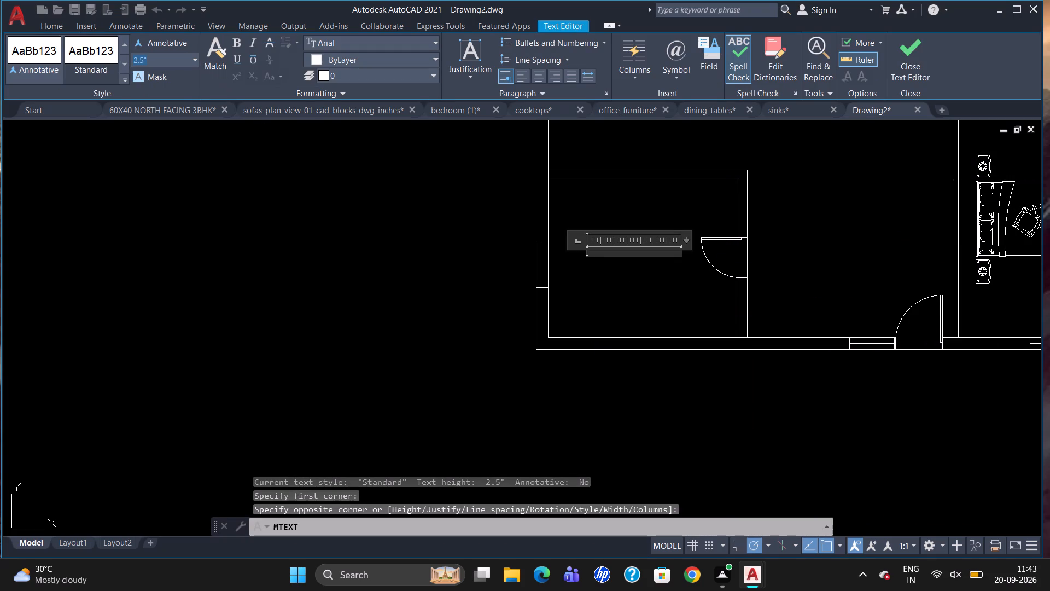
pyautogui.press('BackSpace')
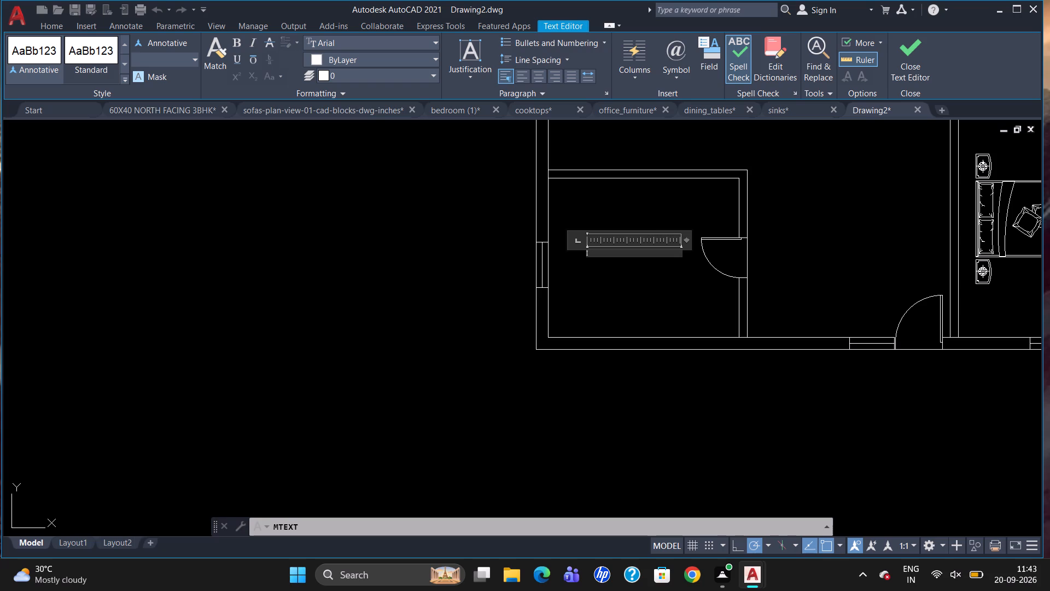
pyautogui.press('5')
pyautogui.press('Return')
pyautogui.write('POOJA')
pyautogui.press('Return')
pyautogui.write('12\'-0" X 10\'=')
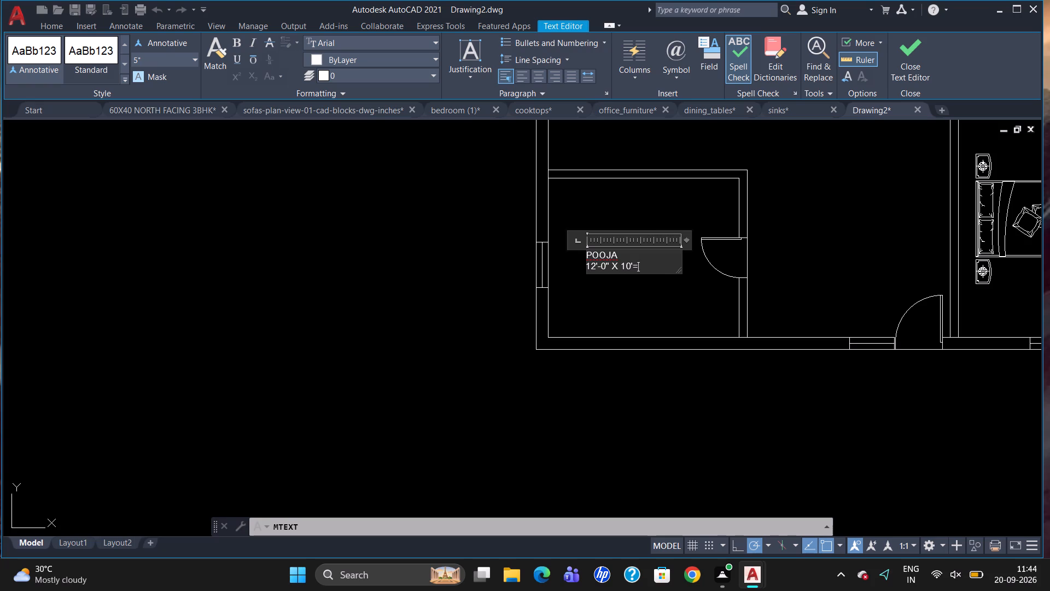
pyautogui.press('BackSpace')
pyautogui.write('-0"')
pyautogui.click(478, 241)
pyautogui.scroll(-1, 487, 258)
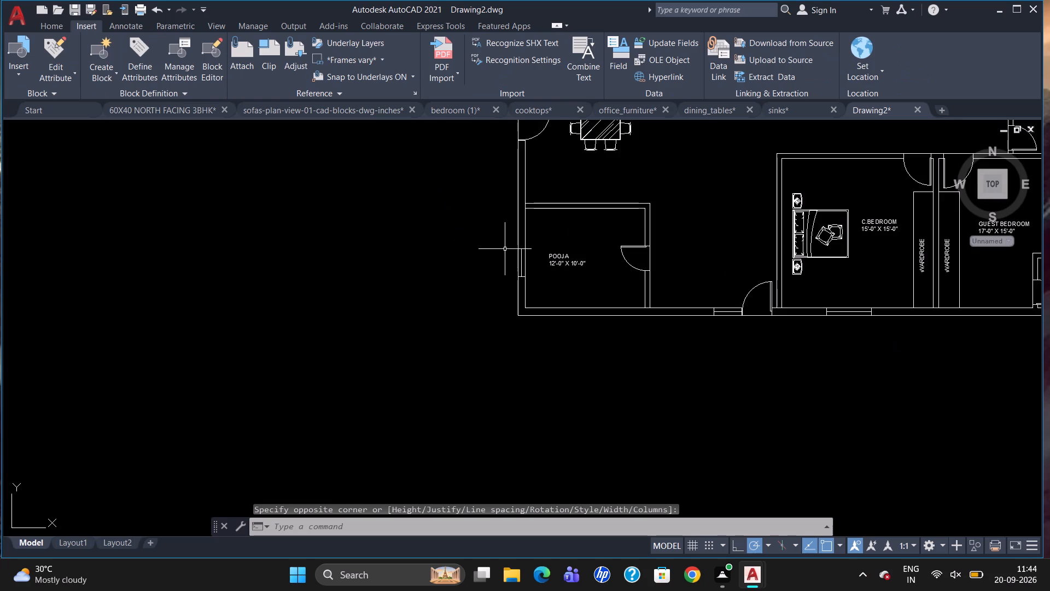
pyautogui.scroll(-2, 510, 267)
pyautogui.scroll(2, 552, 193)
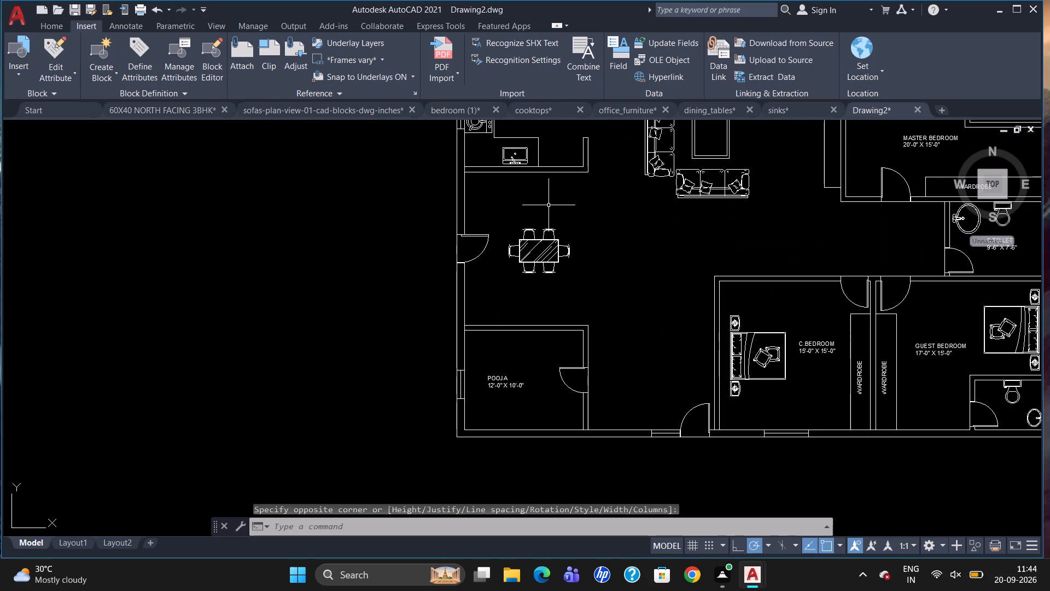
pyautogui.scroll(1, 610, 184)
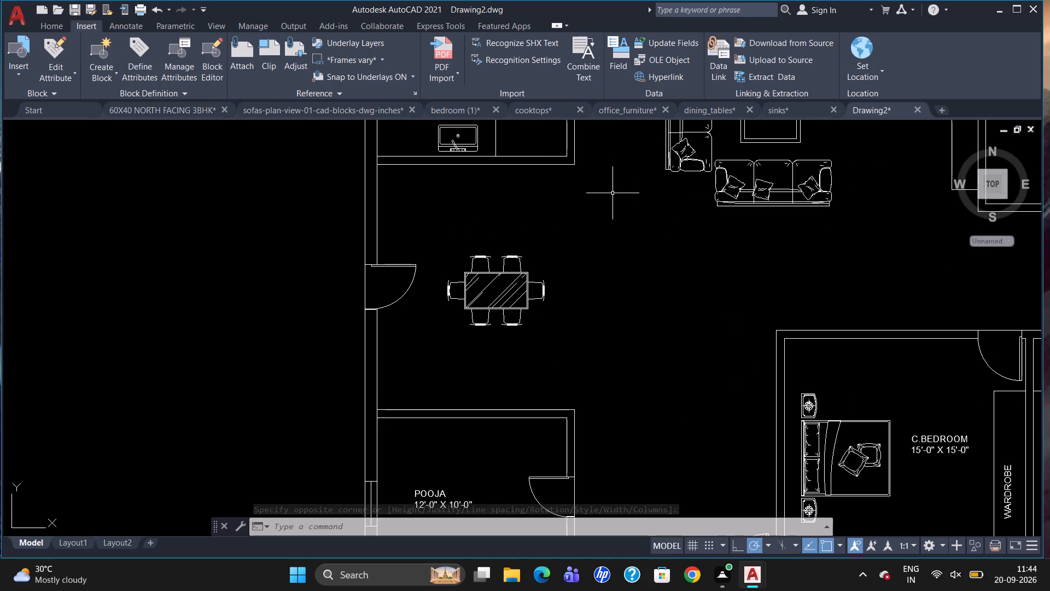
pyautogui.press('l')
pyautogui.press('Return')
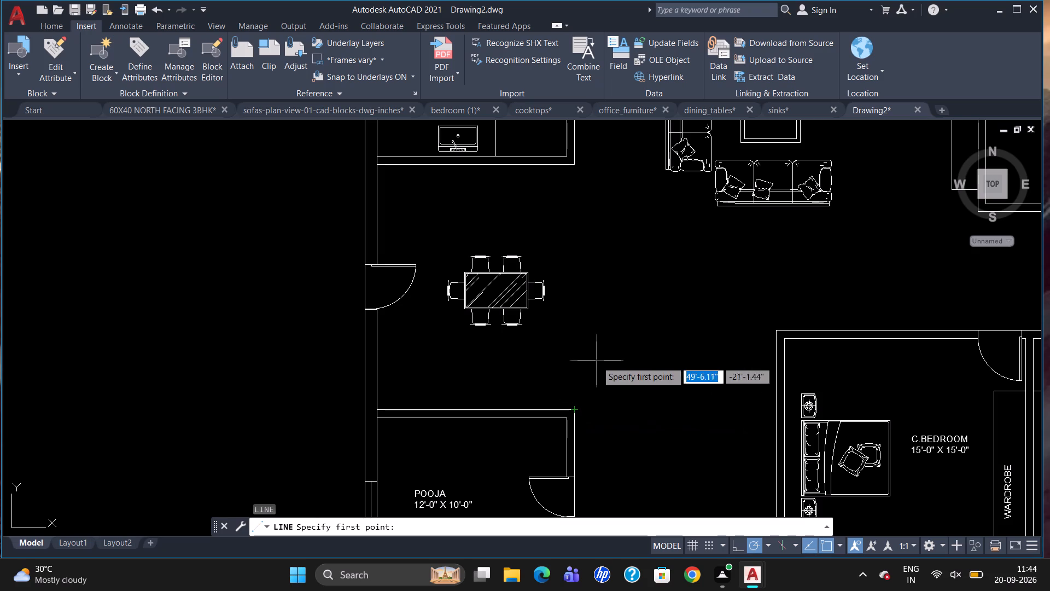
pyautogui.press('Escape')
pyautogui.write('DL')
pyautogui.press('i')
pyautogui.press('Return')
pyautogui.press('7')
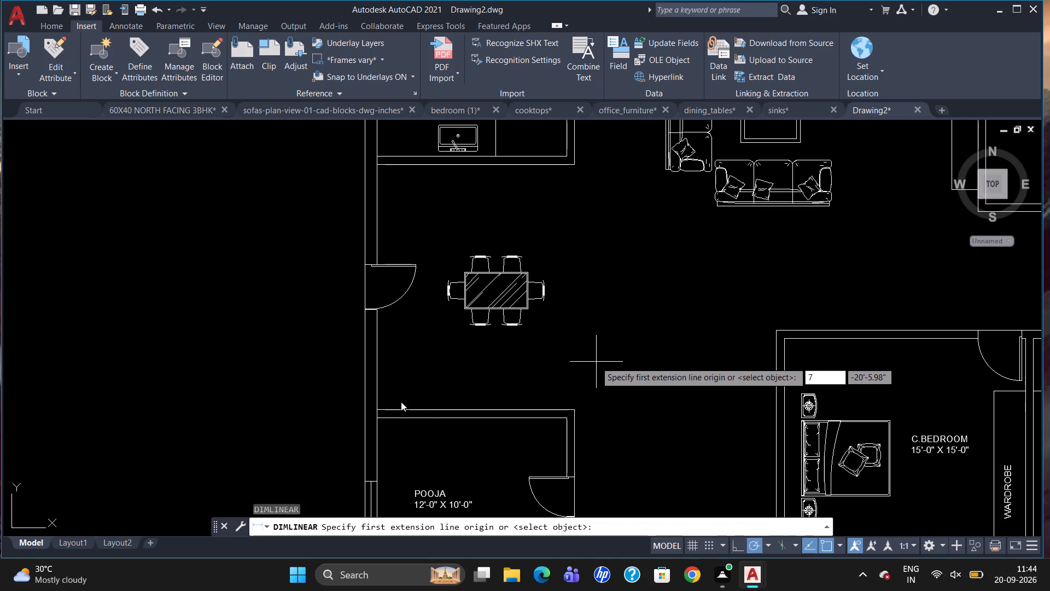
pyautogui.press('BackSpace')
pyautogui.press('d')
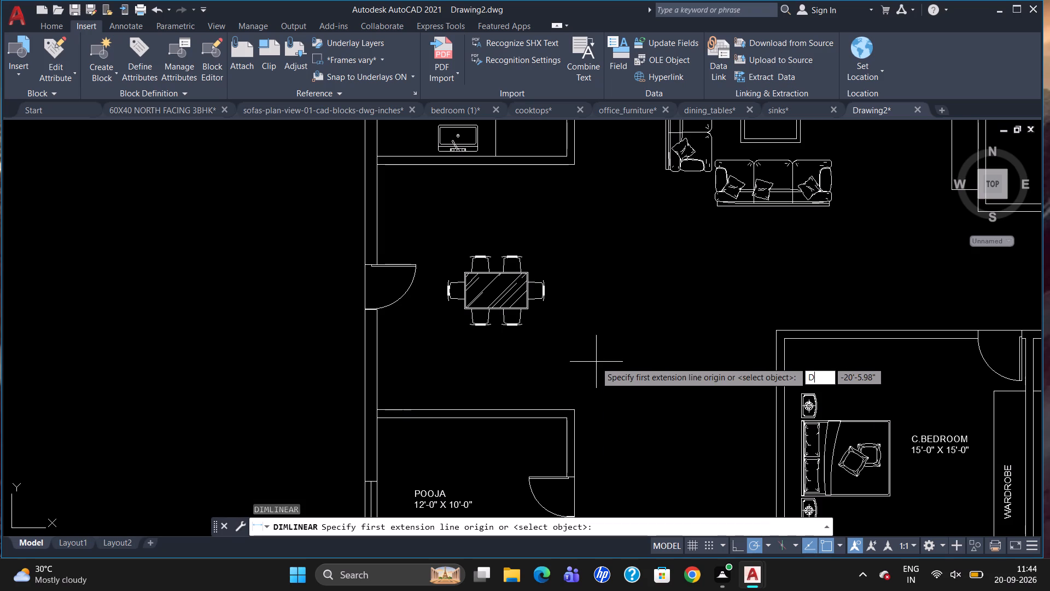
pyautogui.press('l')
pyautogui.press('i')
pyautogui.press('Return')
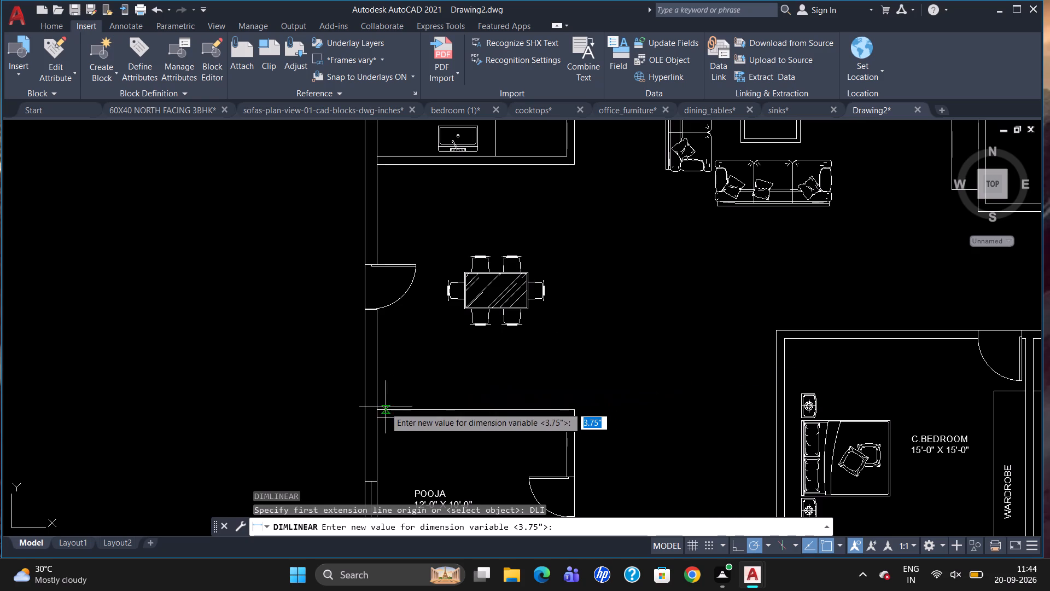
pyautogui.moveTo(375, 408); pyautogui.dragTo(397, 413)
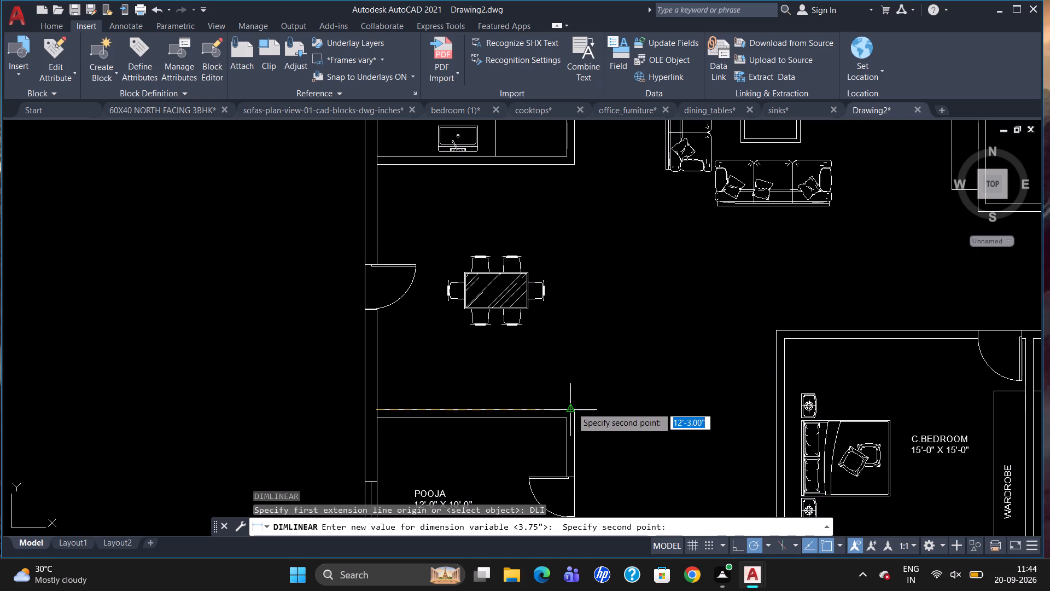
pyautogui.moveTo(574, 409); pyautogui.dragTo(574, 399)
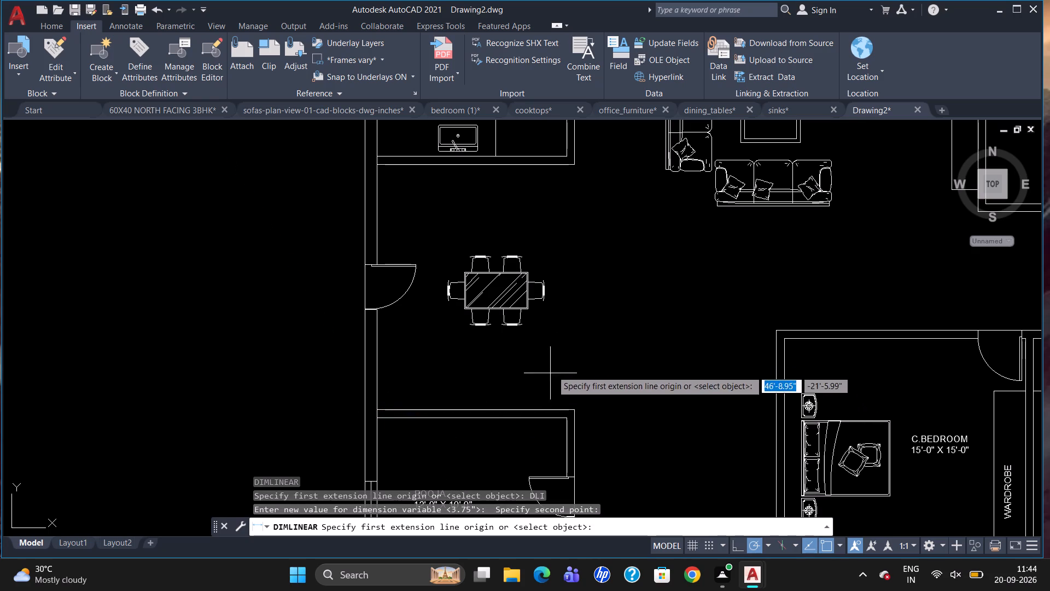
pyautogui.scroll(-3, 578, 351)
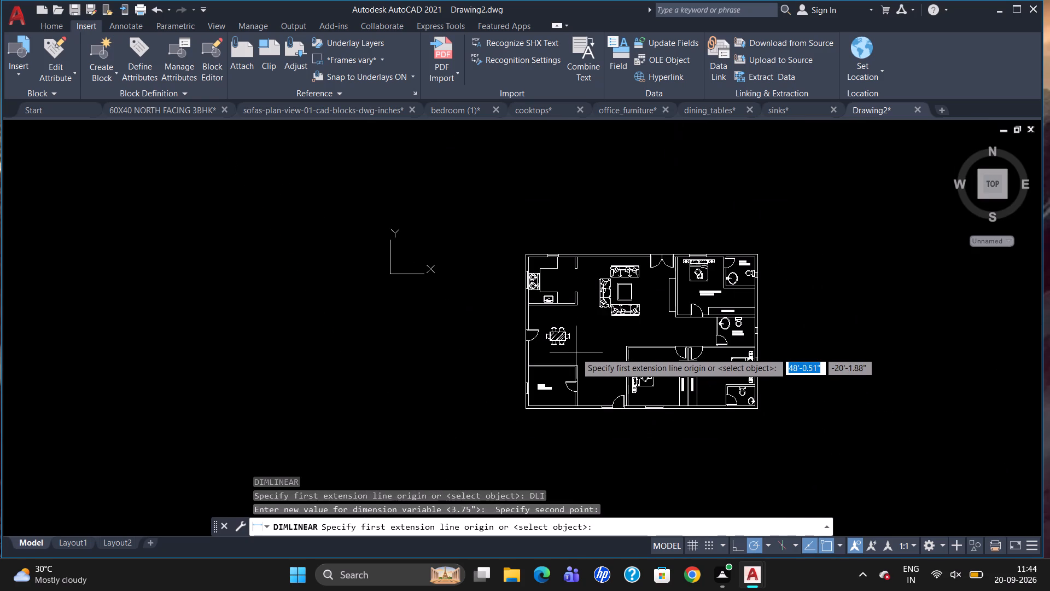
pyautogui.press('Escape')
# Measure the dining area's east-west width along the pooja room's north wall with a linear dimension, and delete that dimension.
pyautogui.scroll(3, 576, 357)
pyautogui.press('d')
pyautogui.press('l')
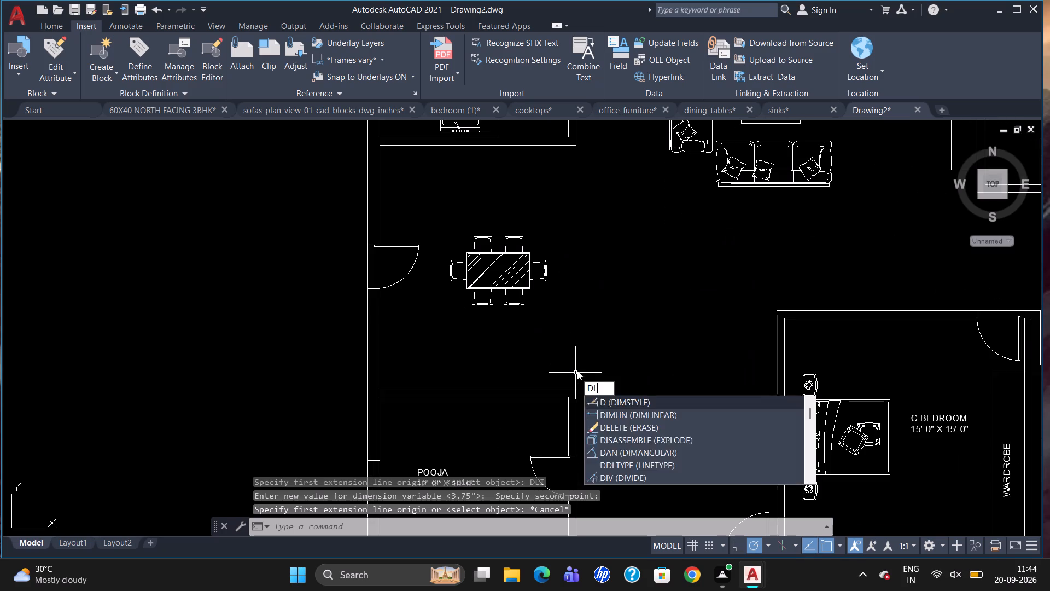
pyautogui.press('i')
pyautogui.press('Return')
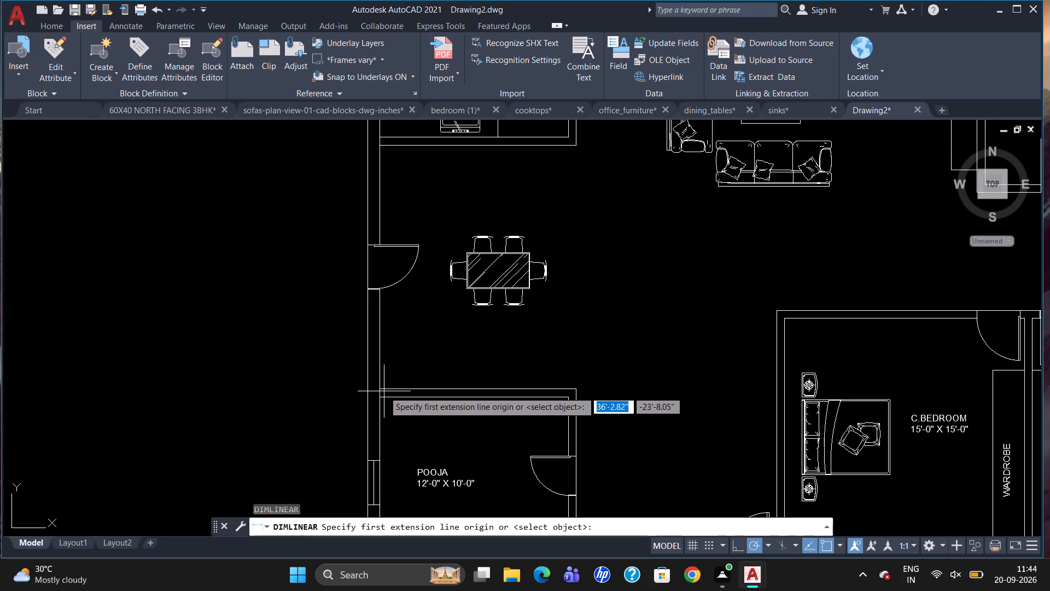
pyautogui.moveTo(381, 391); pyautogui.dragTo(399, 393)
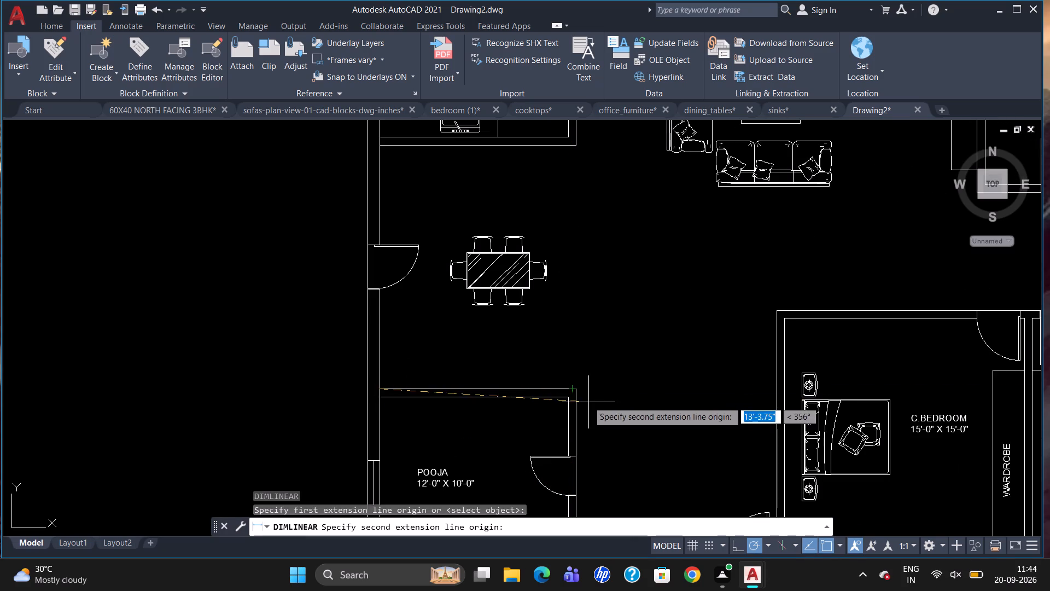
pyautogui.click(576, 389)
pyautogui.click(576, 368)
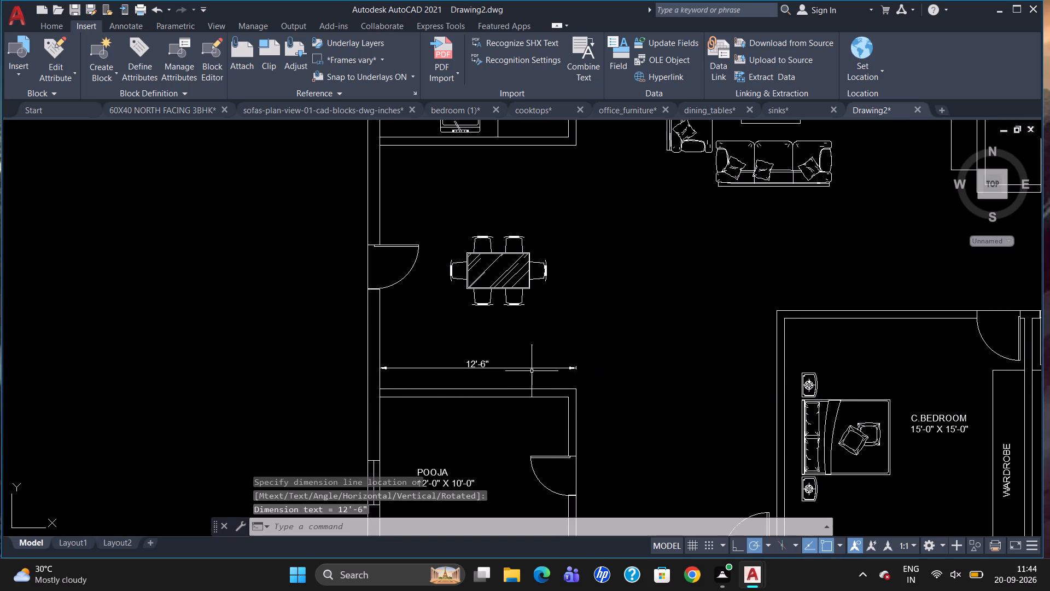
pyautogui.click(532, 367)
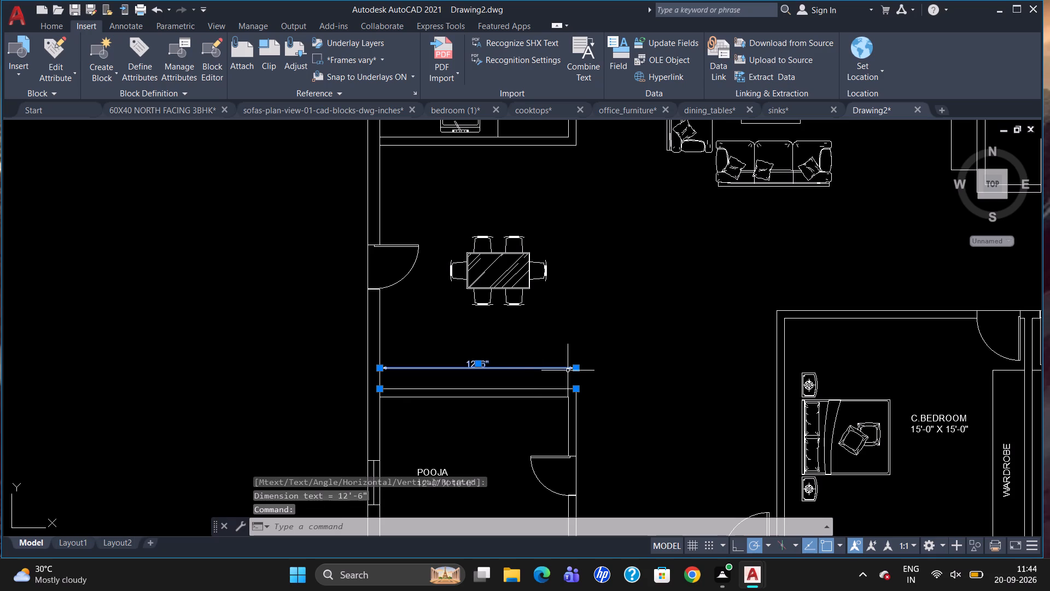
pyautogui.press('Delete')
# Measure the dining area's north-south length from the pooja wall to the kitchen wall with a linear dimension, cancelling it before placement.
pyautogui.write('DLI')
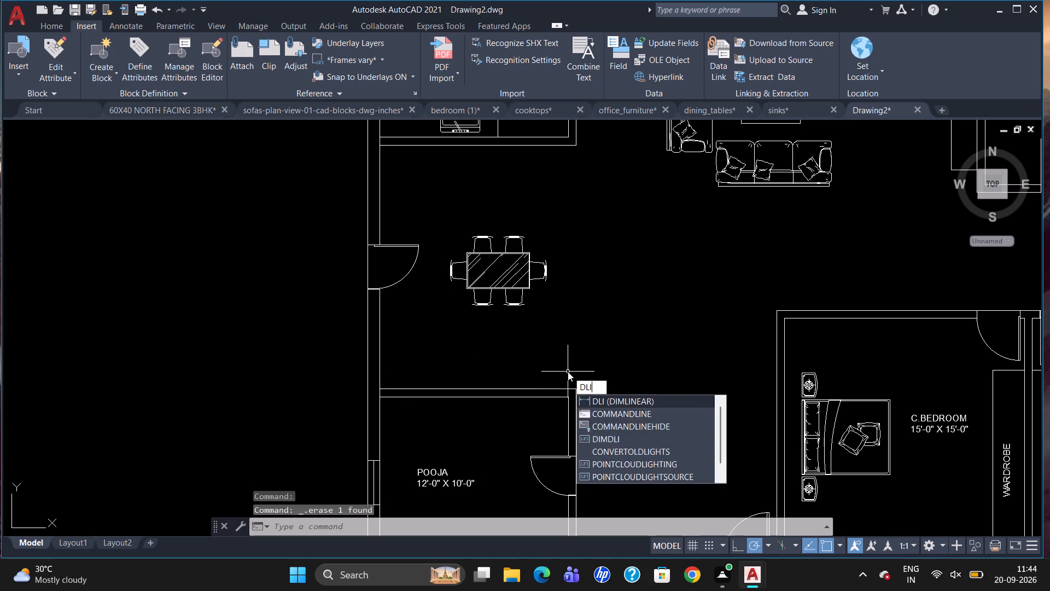
pyautogui.press('Return')
pyautogui.moveTo(575, 387); pyautogui.dragTo(575, 381)
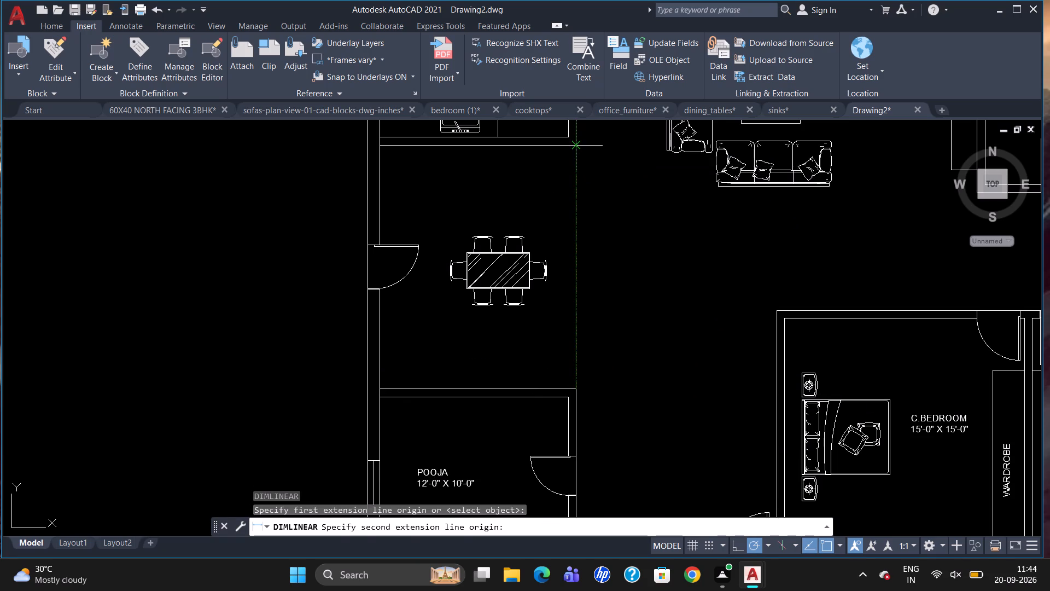
pyautogui.click(574, 145)
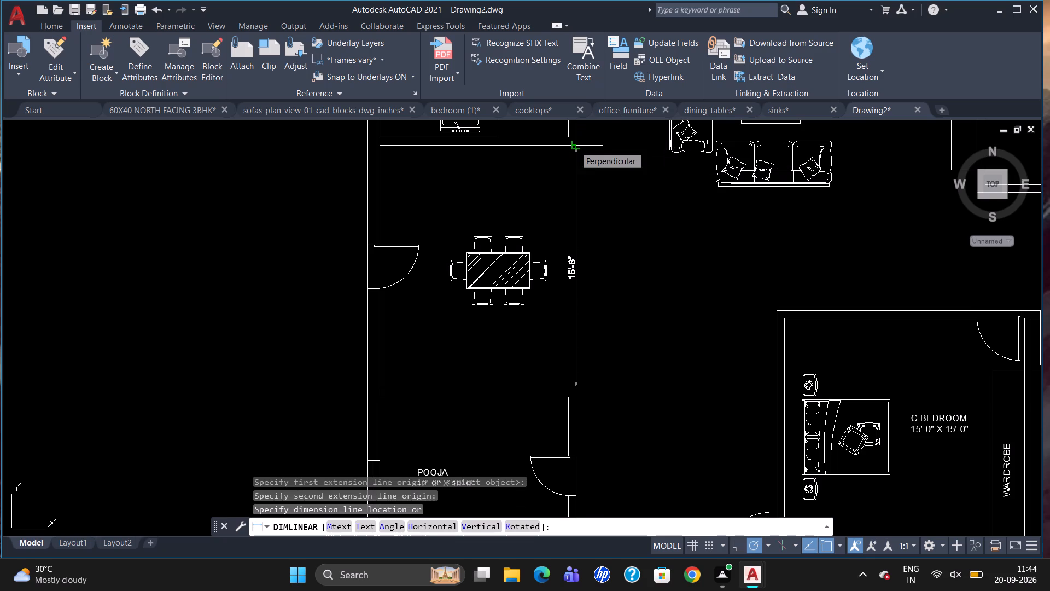
pyautogui.press('Escape')
# Label the dining area below the table with multiline text "DINING" at 5" height and the size 12'-6" X 15'-6" on the line beneath.
pyautogui.press('t')
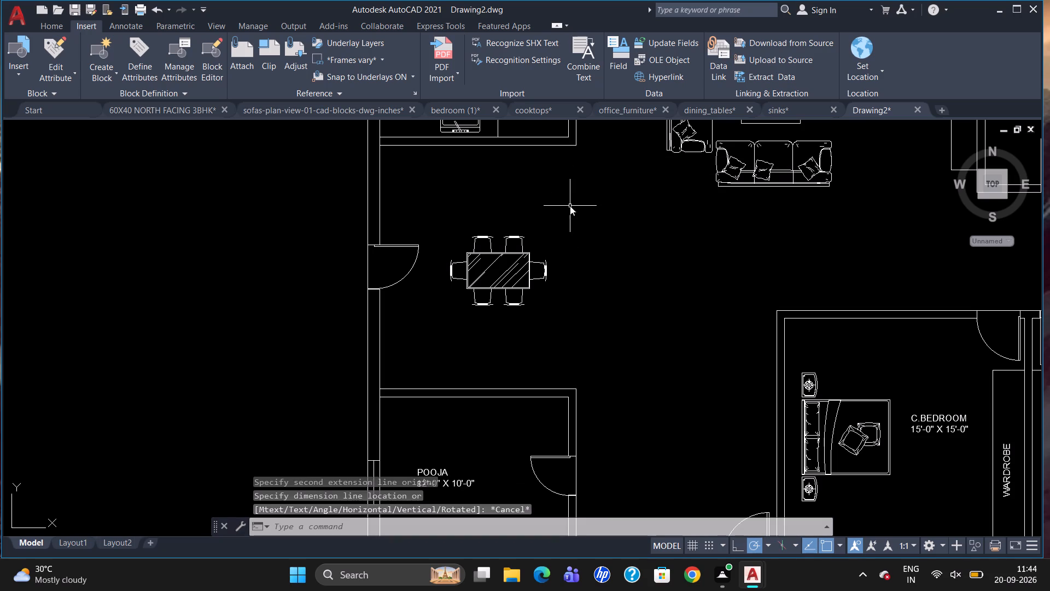
pyautogui.press('Return')
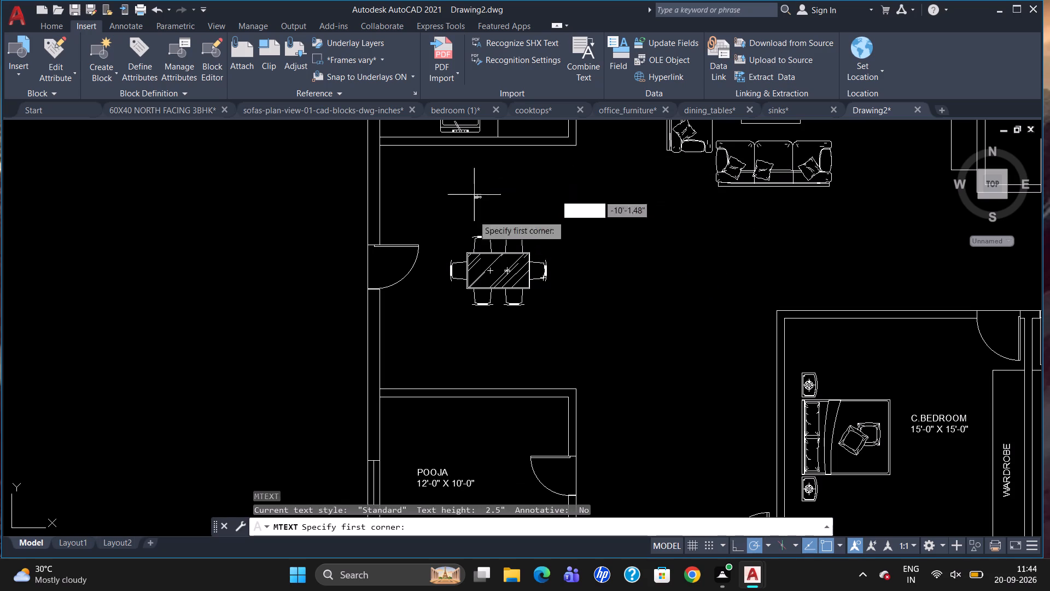
pyautogui.moveTo(472, 322); pyautogui.dragTo(505, 343)
pyautogui.click(563, 352)
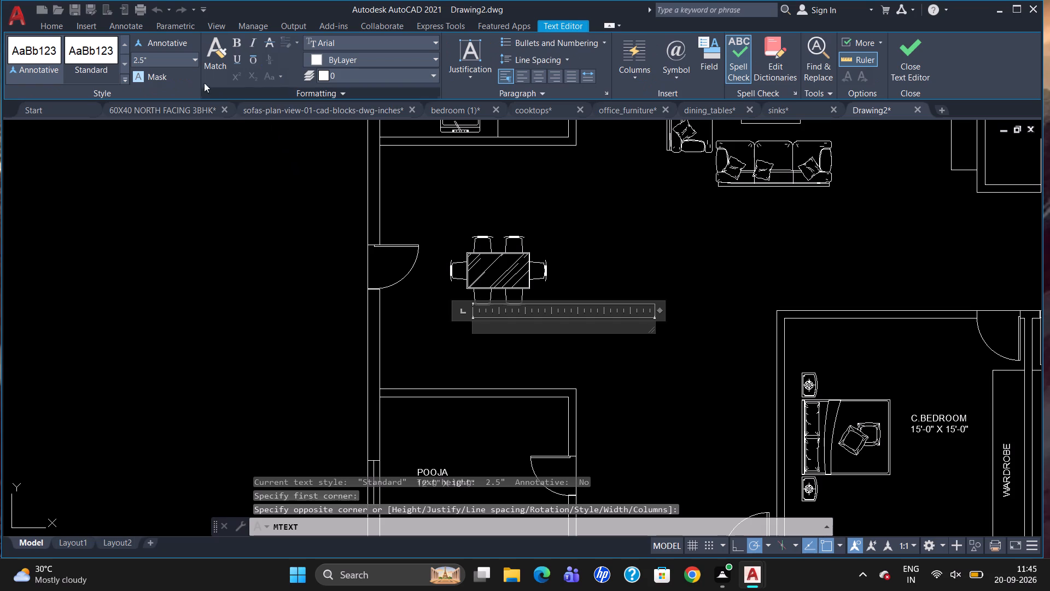
pyautogui.click(172, 62)
pyautogui.press('BackSpace')
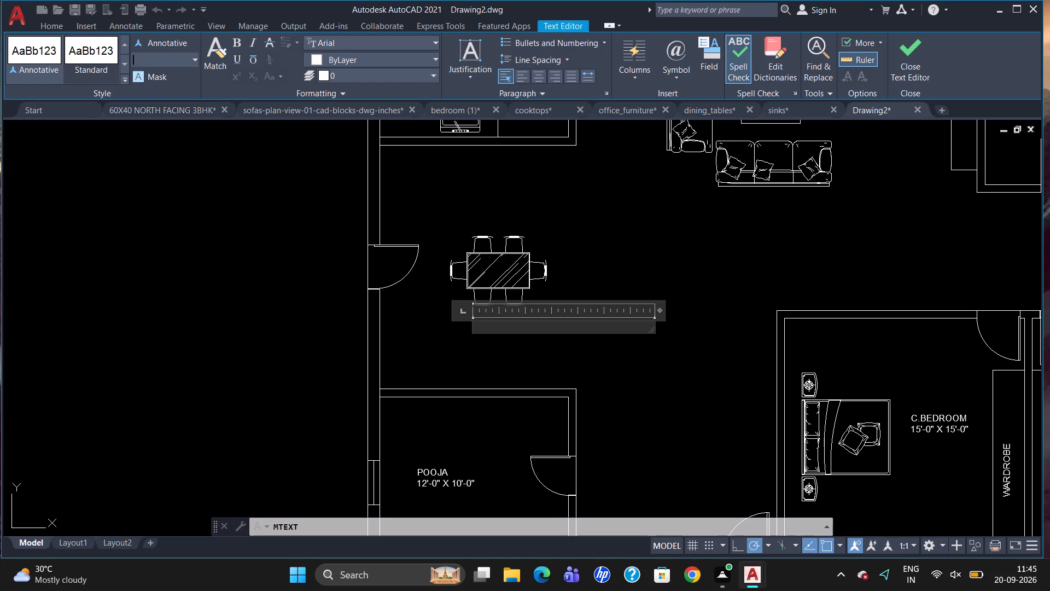
pyautogui.press('5')
pyautogui.press('Return')
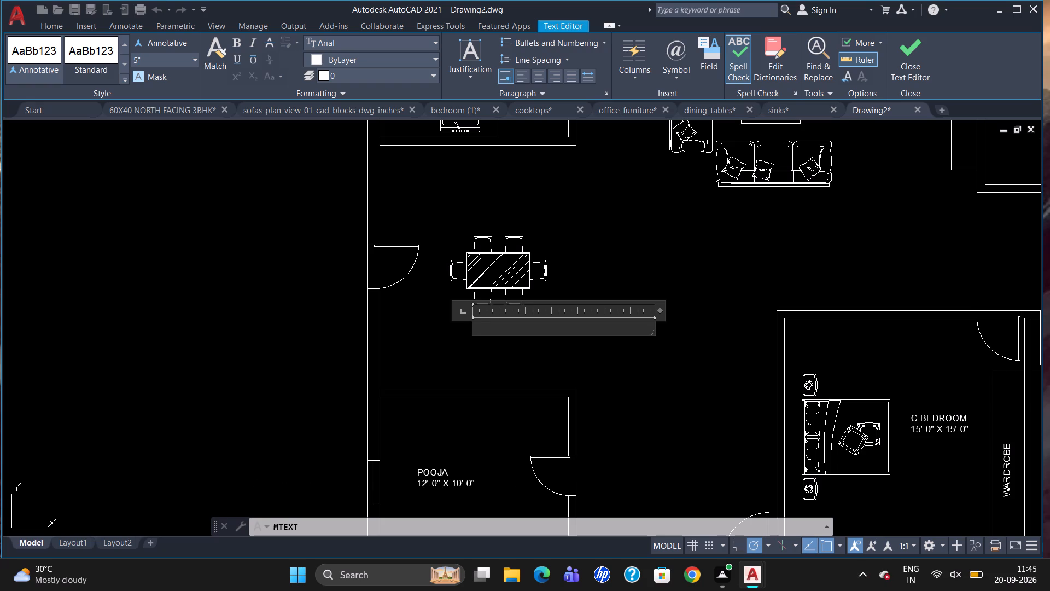
pyautogui.write('DINING')
pyautogui.press('Return')
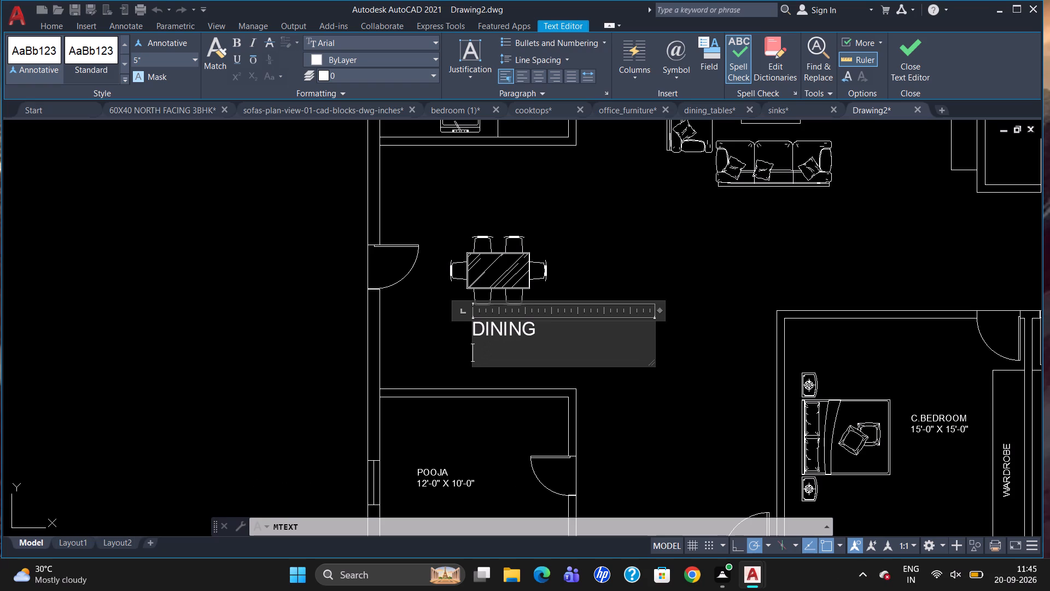
pyautogui.write('12\'-6"')
pyautogui.press('space')
pyautogui.write("X 15'-6")
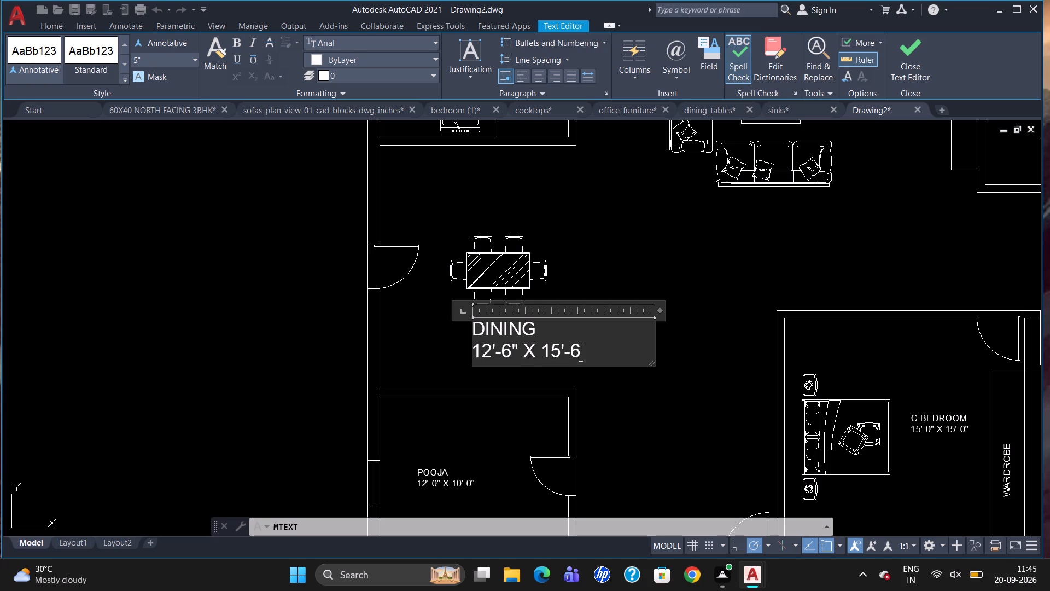
pyautogui.hotkey('shift', '"')
pyautogui.click(628, 282)
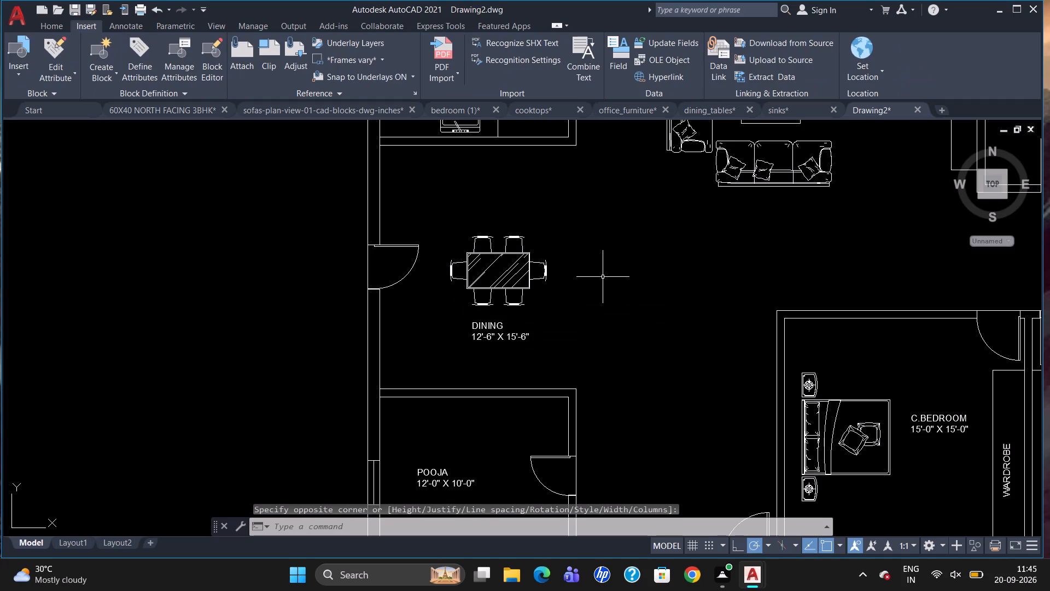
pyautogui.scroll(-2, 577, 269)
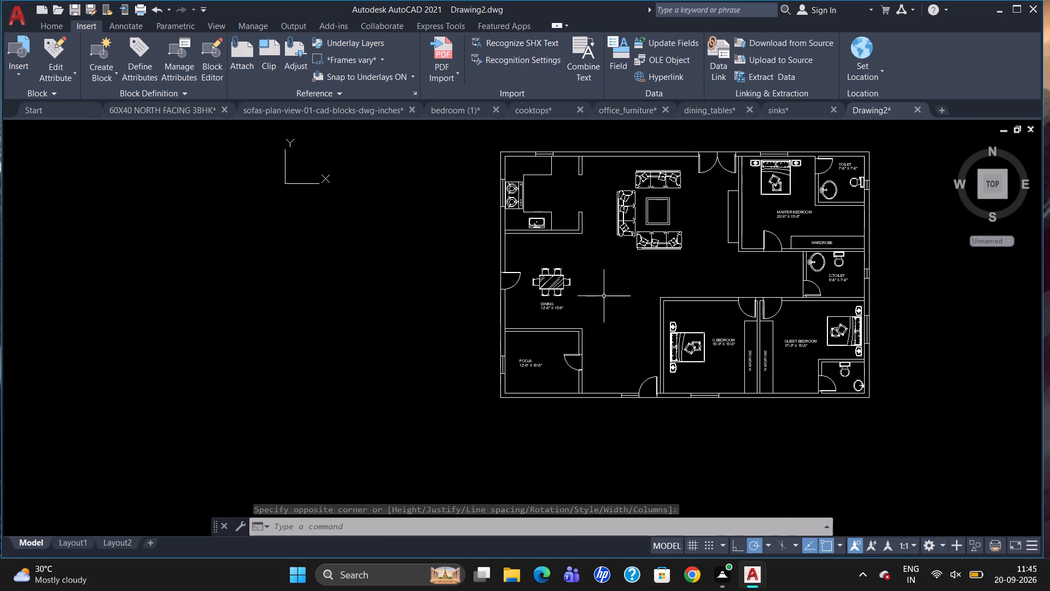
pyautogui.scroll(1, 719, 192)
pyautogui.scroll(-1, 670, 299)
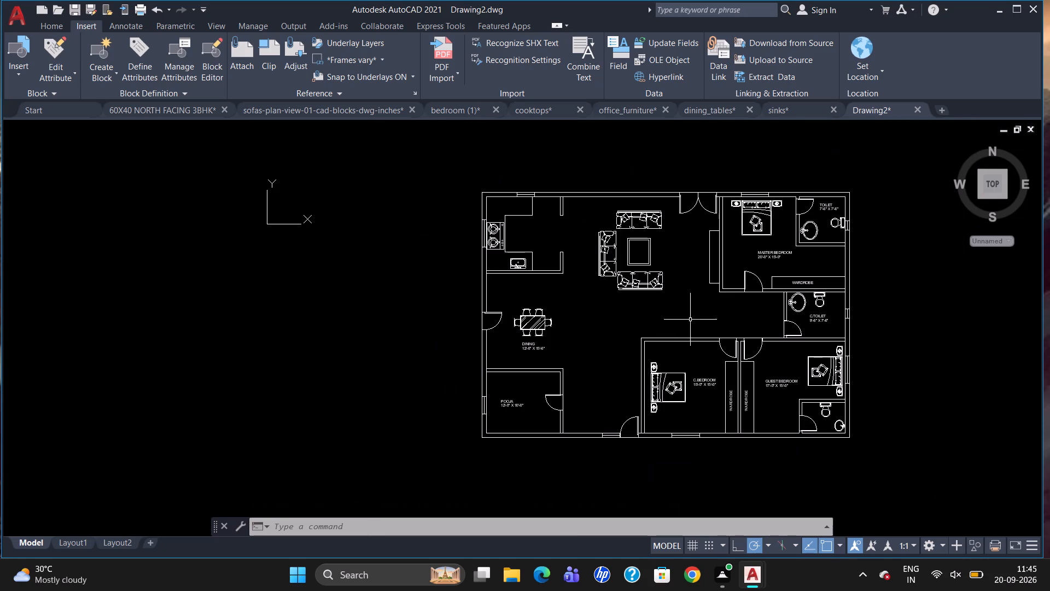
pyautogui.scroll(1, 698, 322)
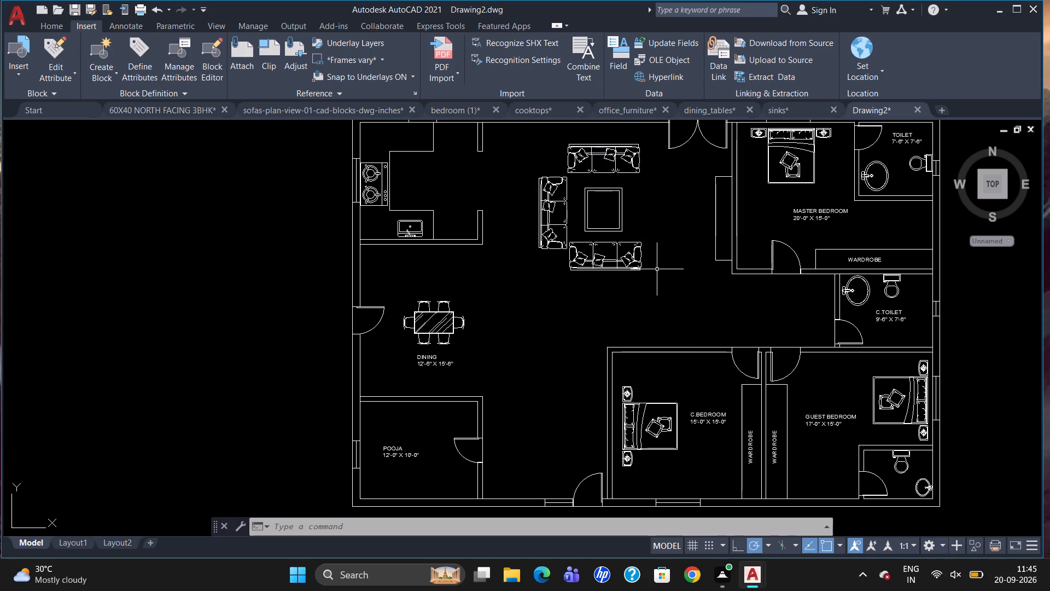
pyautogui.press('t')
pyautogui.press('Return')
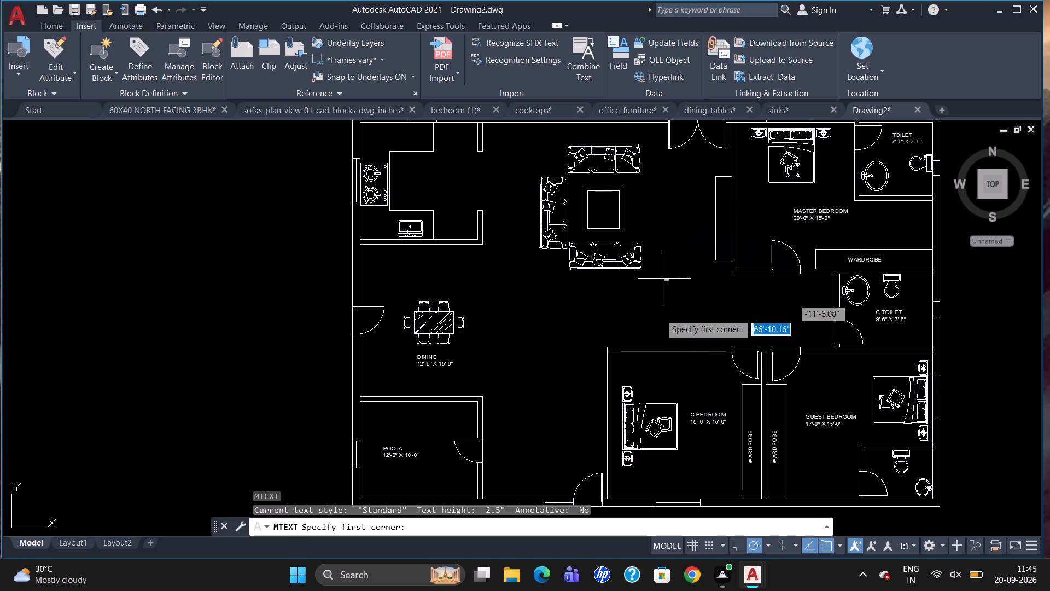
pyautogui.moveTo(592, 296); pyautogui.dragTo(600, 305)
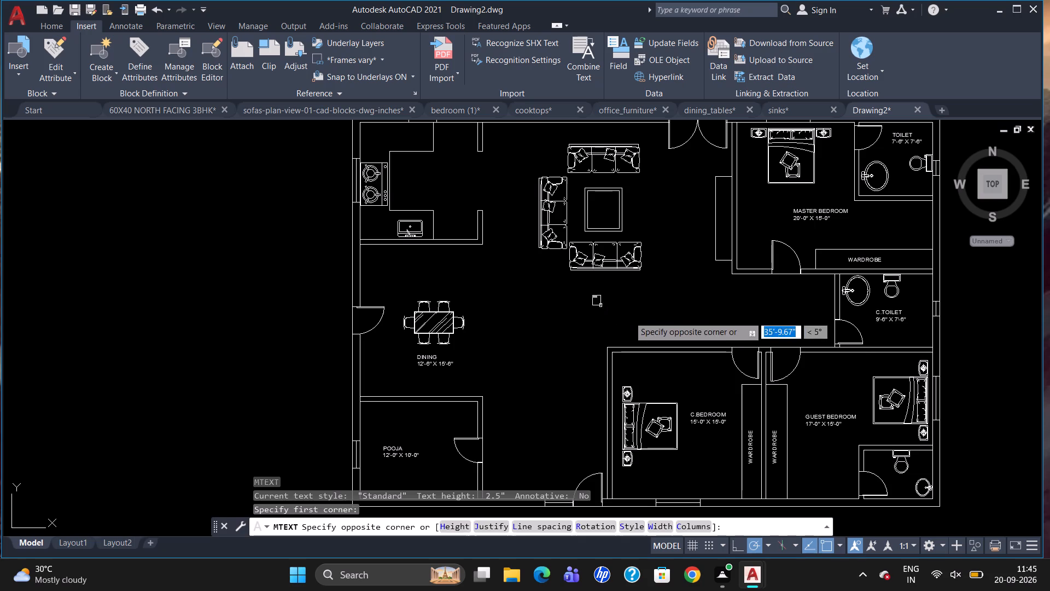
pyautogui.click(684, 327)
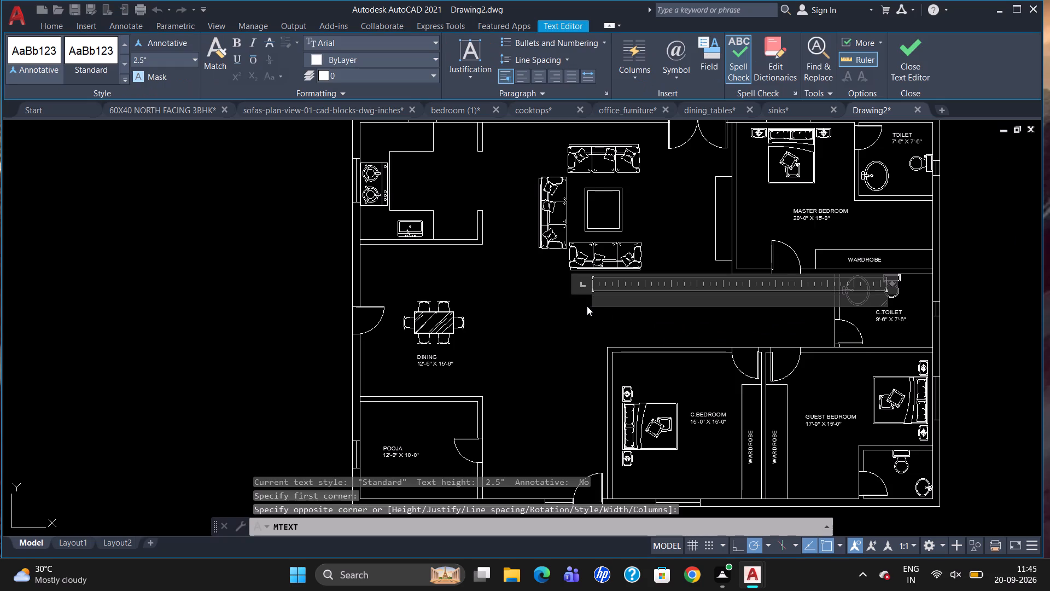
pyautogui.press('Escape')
# Measure the living room's east-west width along the north wall, from kitchen wall to master bedroom wall, with a linear dimension, cancelling it before placement.
pyautogui.scroll(-1, 609, 315)
pyautogui.scroll(1, 602, 219)
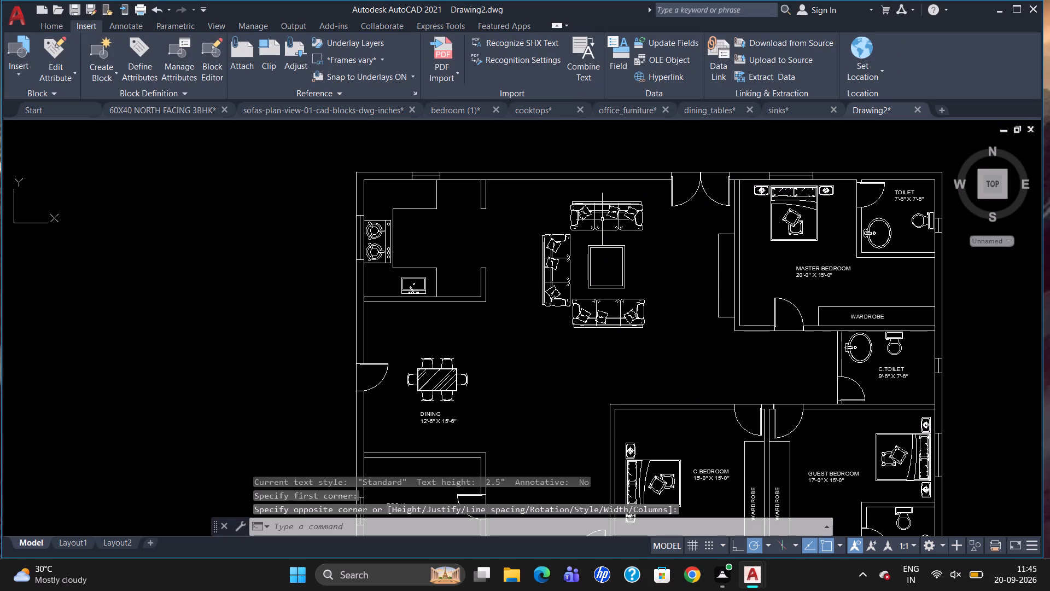
pyautogui.press('d')
pyautogui.press('l')
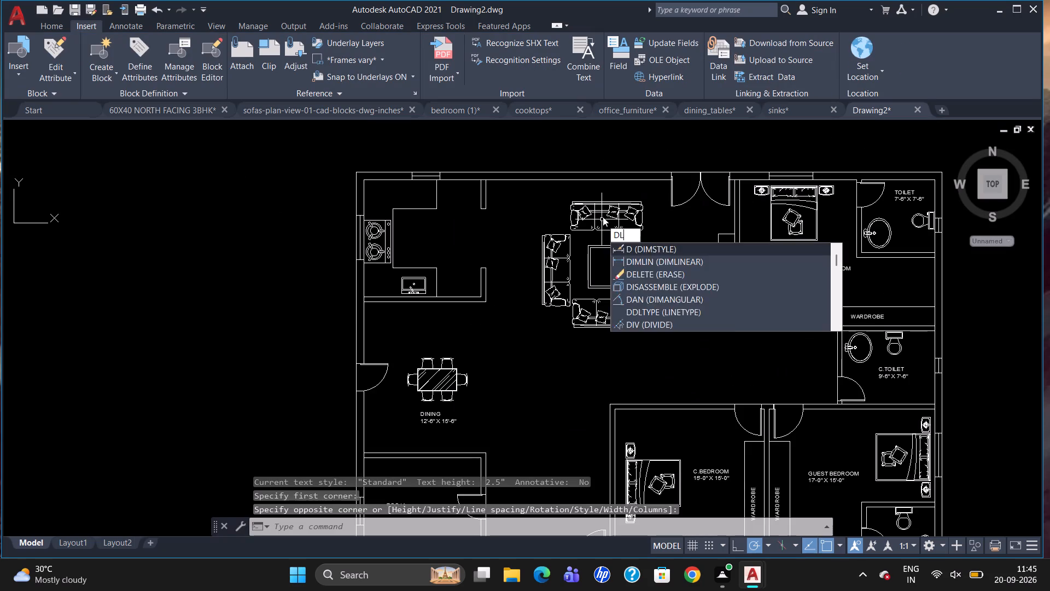
pyautogui.press('i')
pyautogui.press('Return')
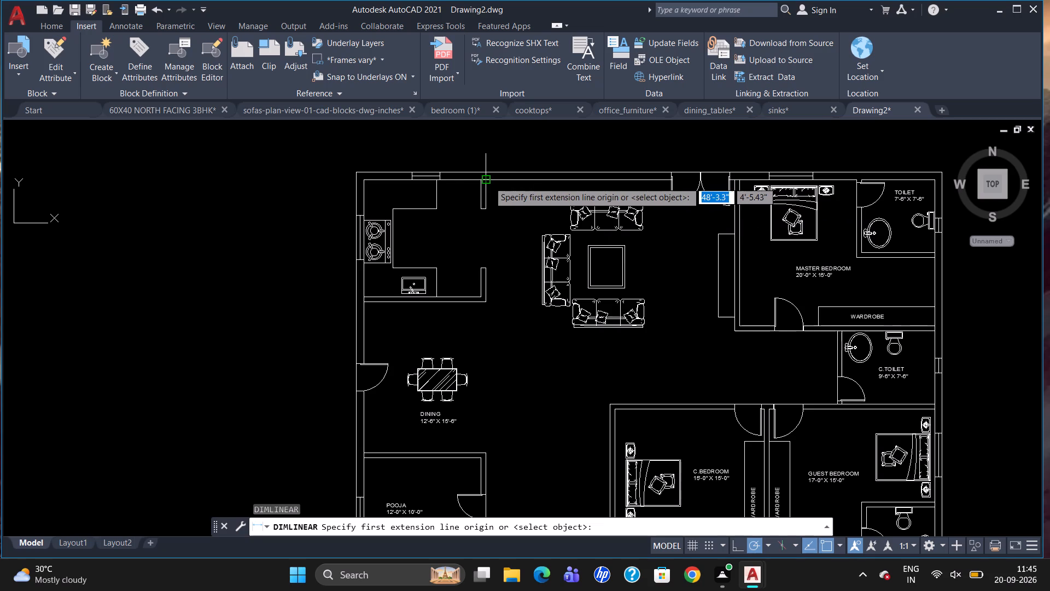
pyautogui.moveTo(489, 182); pyautogui.dragTo(507, 183)
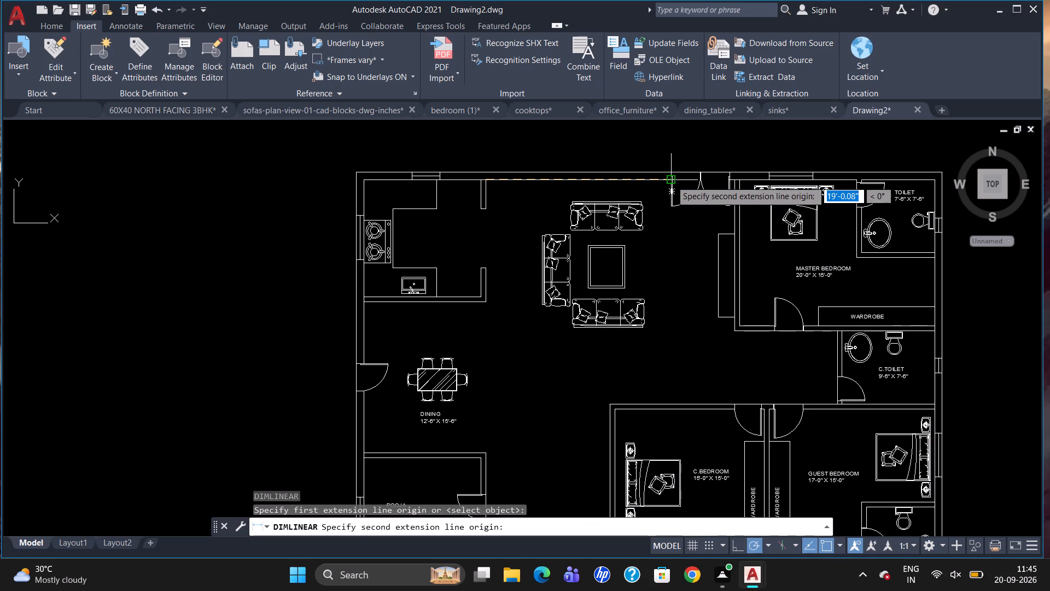
pyautogui.scroll(2, 720, 179)
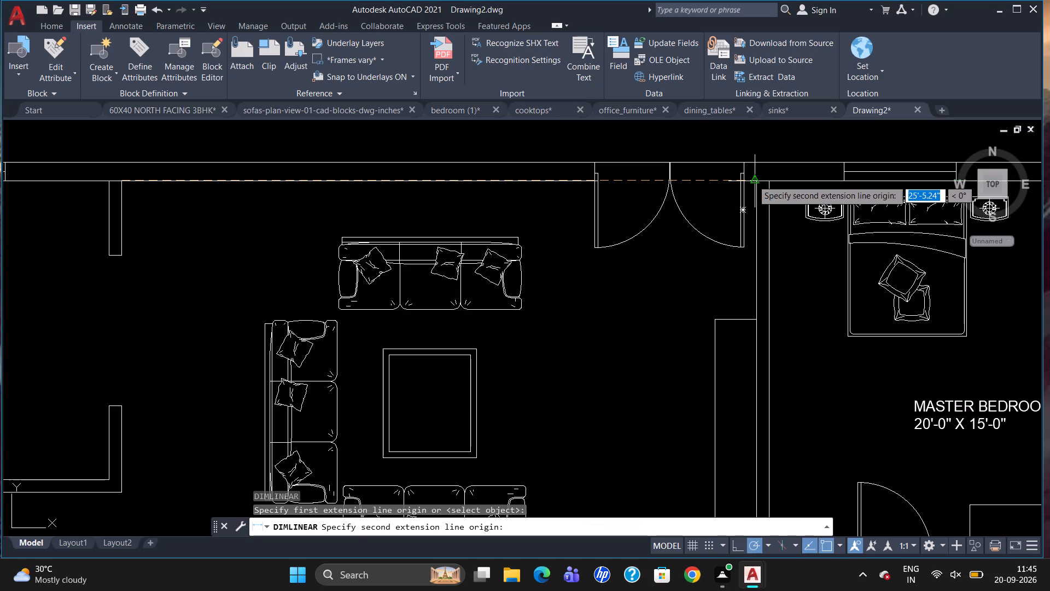
pyautogui.click(756, 179)
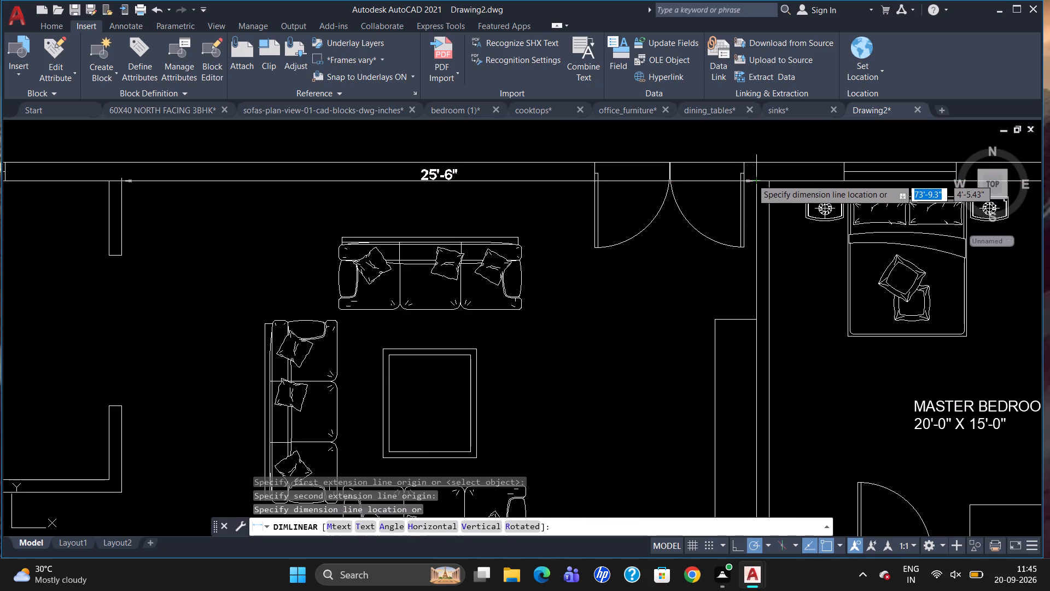
pyautogui.press('Escape')
# Measure from the master bedroom's southwest outer corner across to the kitchen's southeast corner with a linear dimension, cancelling it before placement.
pyautogui.scroll(-1, 713, 174)
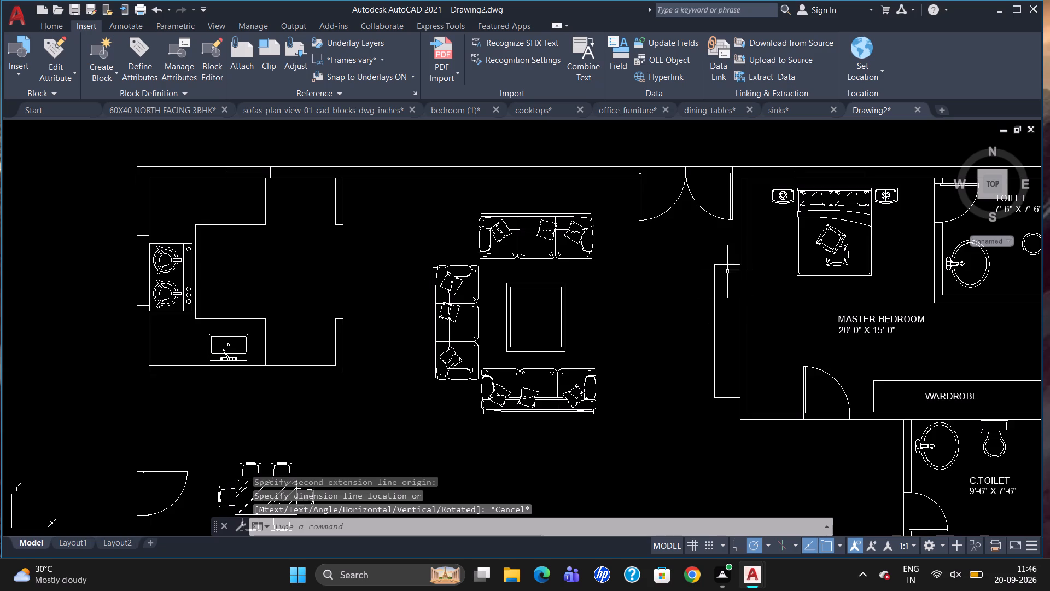
pyautogui.scroll(-1, 727, 271)
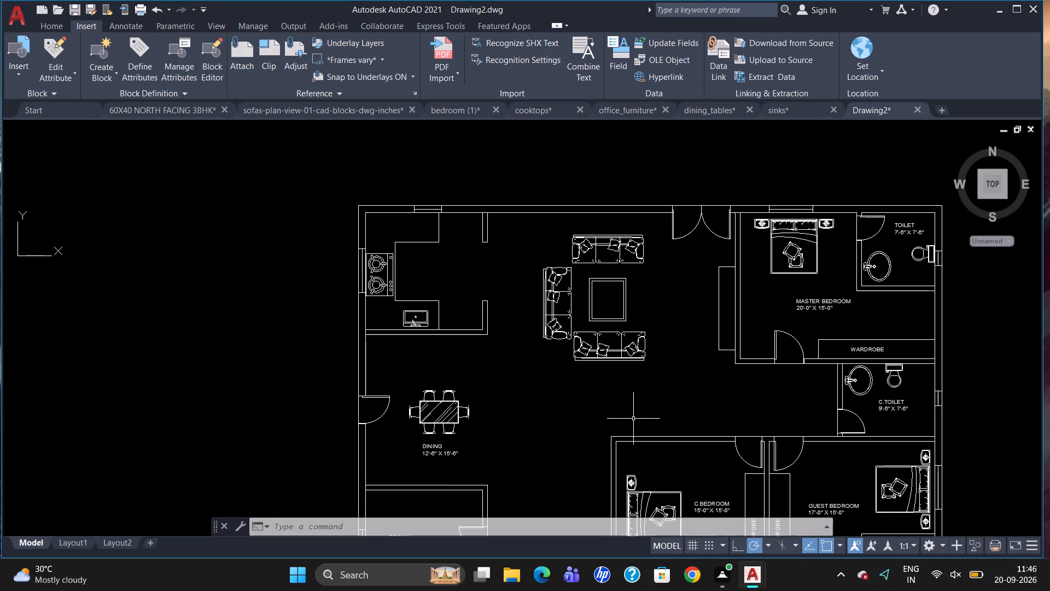
pyautogui.press('d')
pyautogui.press('l')
pyautogui.press('i')
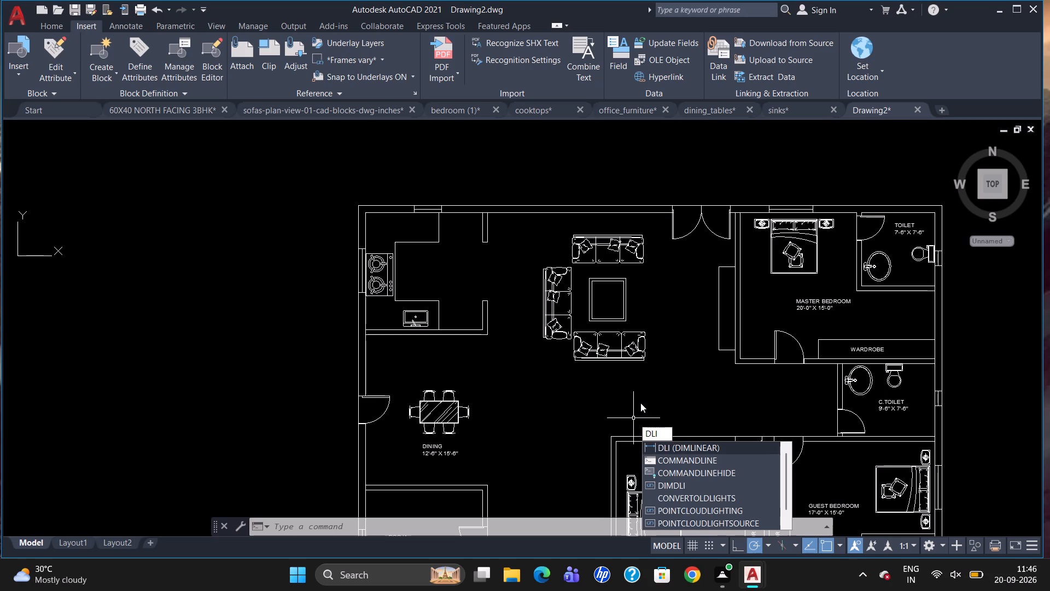
pyautogui.press('Return')
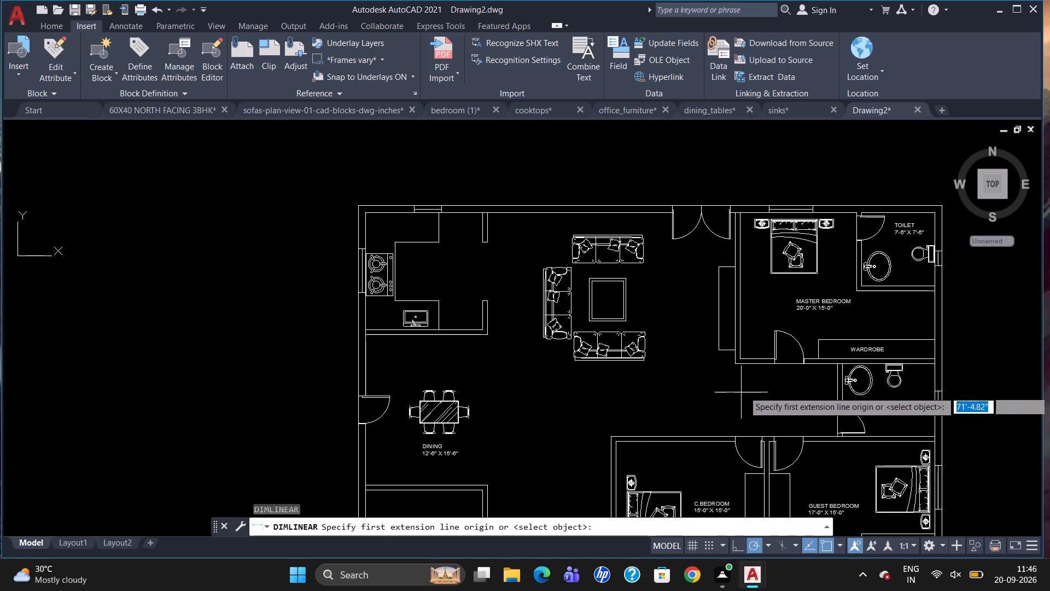
pyautogui.click(734, 364)
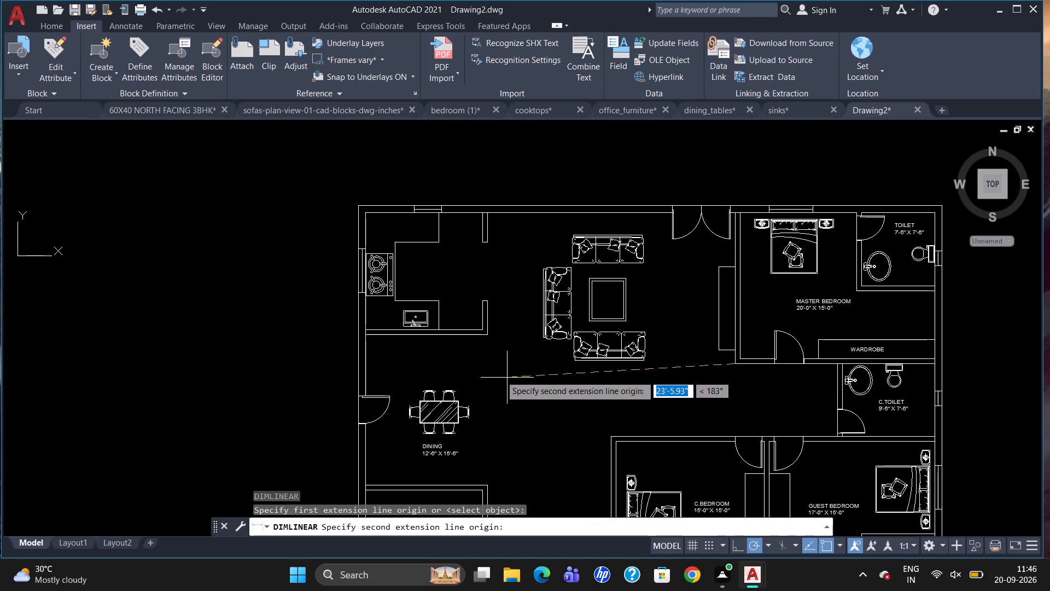
pyautogui.moveTo(483, 337); pyautogui.dragTo(487, 345)
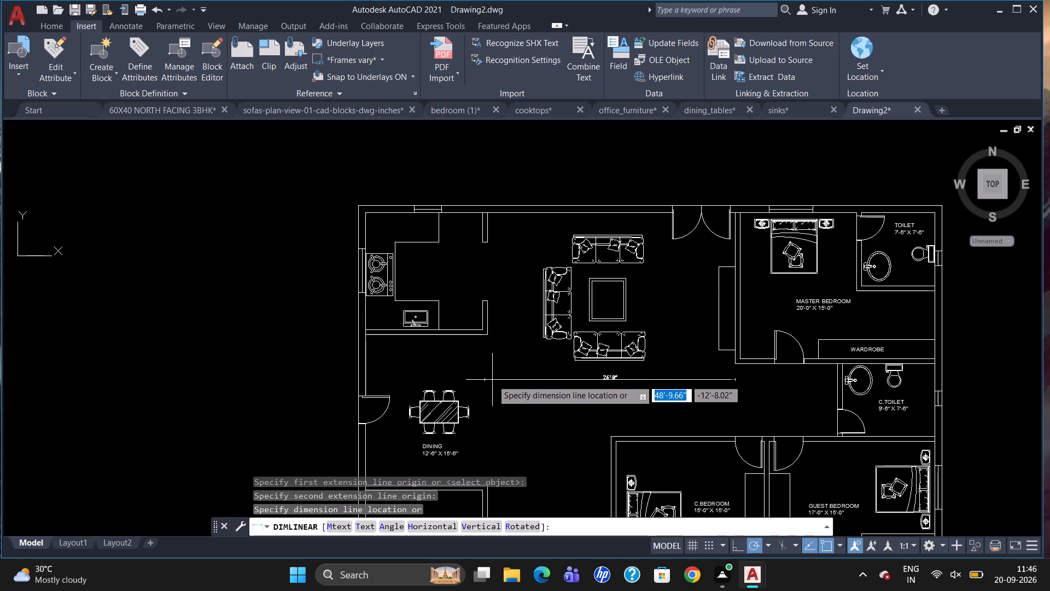
pyautogui.scroll(2, 493, 377)
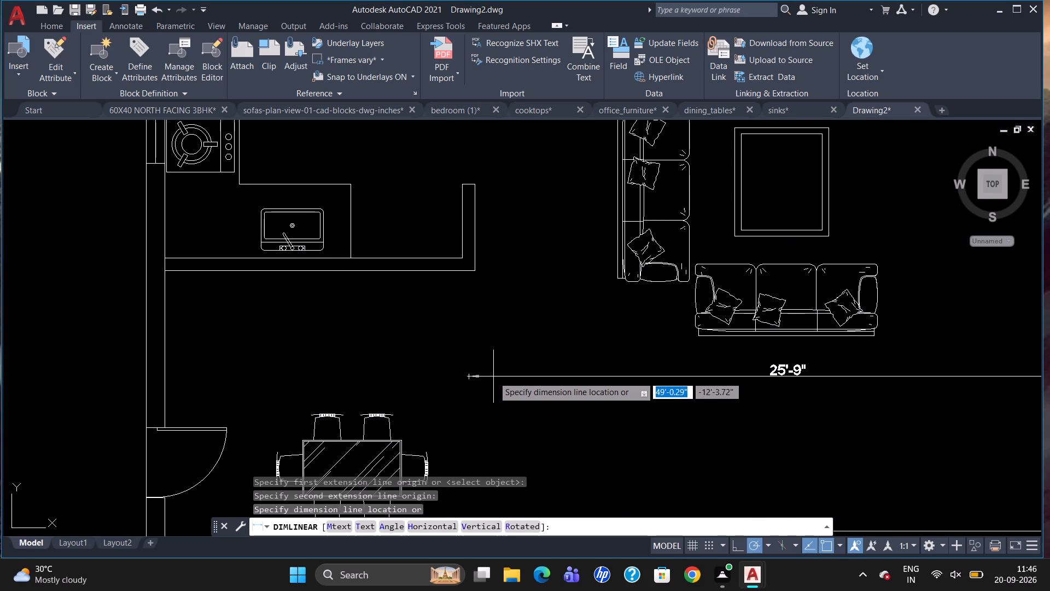
pyautogui.scroll(-1, 493, 376)
pyautogui.press('Escape')
# Label the living area below the sofas with multiline text "LIVING" at 5" height and the size 25'-6" X 15'-0" on the line beneath.
pyautogui.scroll(-1, 499, 404)
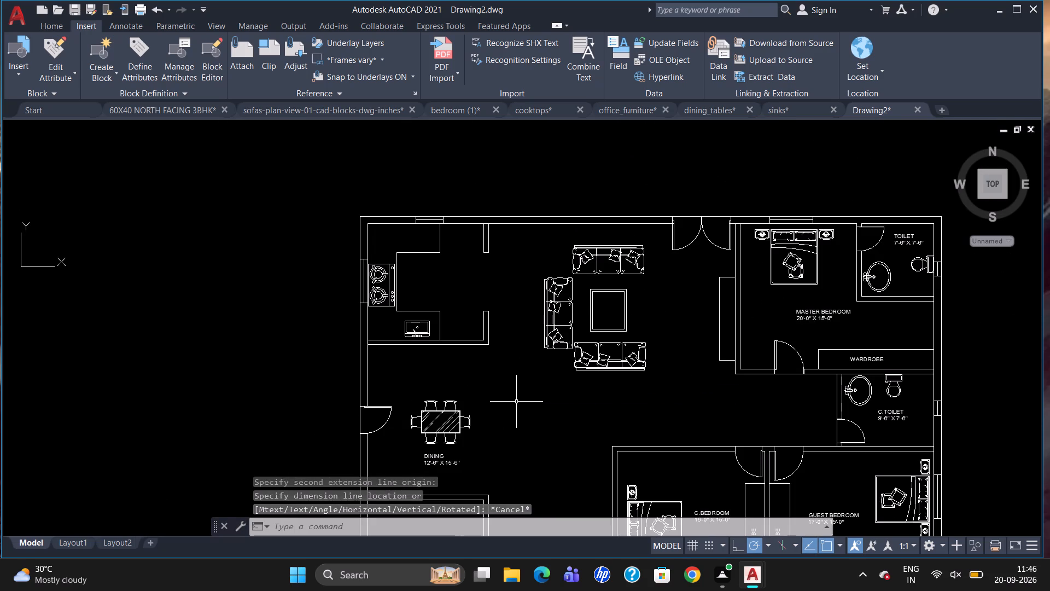
pyautogui.press('t')
pyautogui.press('Return')
pyautogui.moveTo(590, 396); pyautogui.dragTo(600, 407)
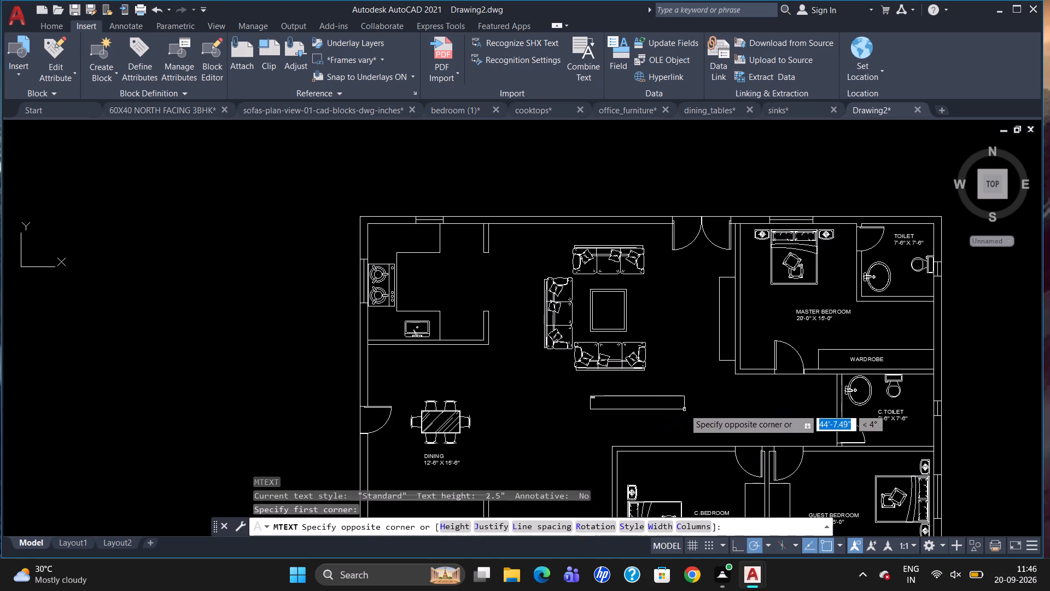
pyautogui.click(684, 408)
pyautogui.click(164, 61)
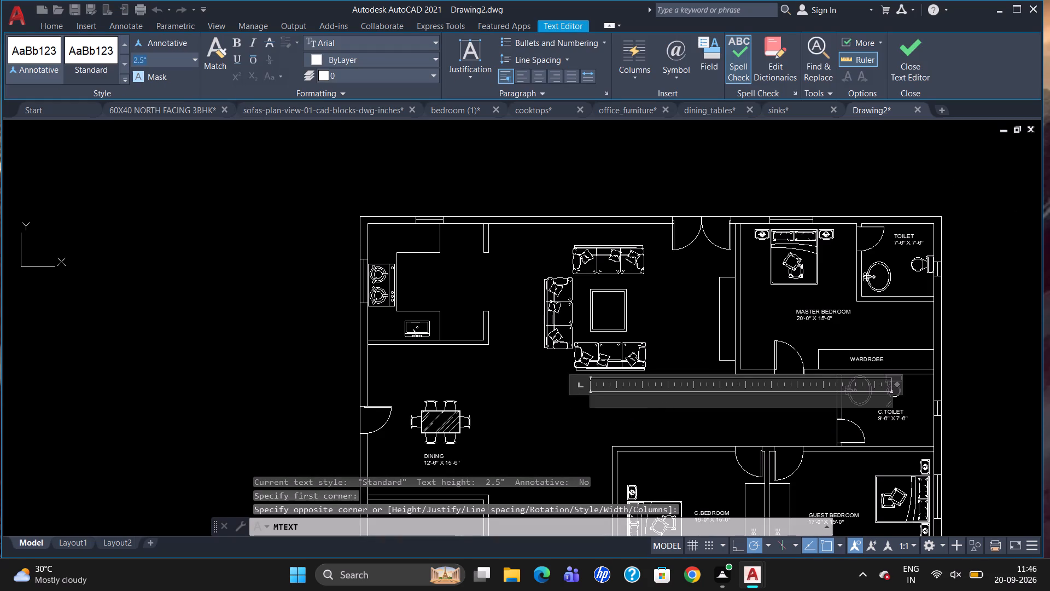
pyautogui.press('BackSpace')
pyautogui.press('5')
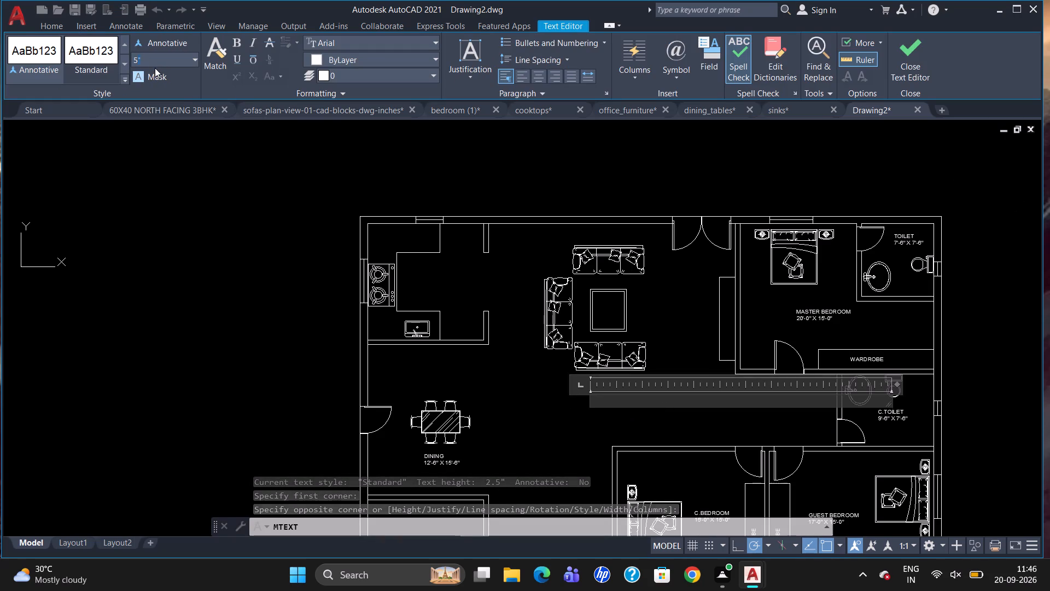
pyautogui.press('Return')
pyautogui.write('LIVING')
pyautogui.press('Return')
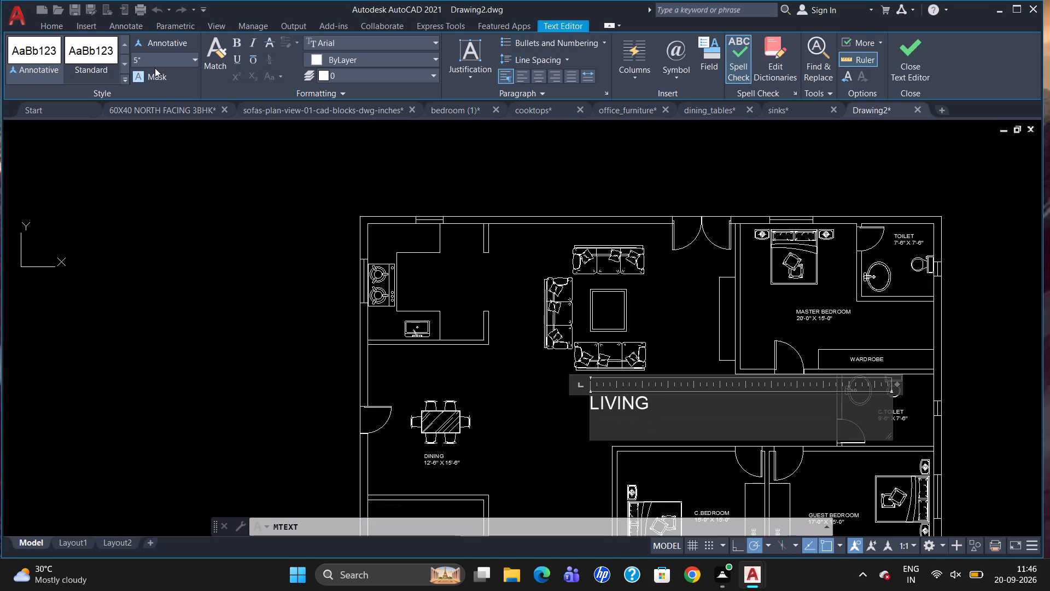
pyautogui.write("25'-6")
pyautogui.write('" X 1')
pyautogui.write("5'-0")
pyautogui.hotkey('shift', '"')
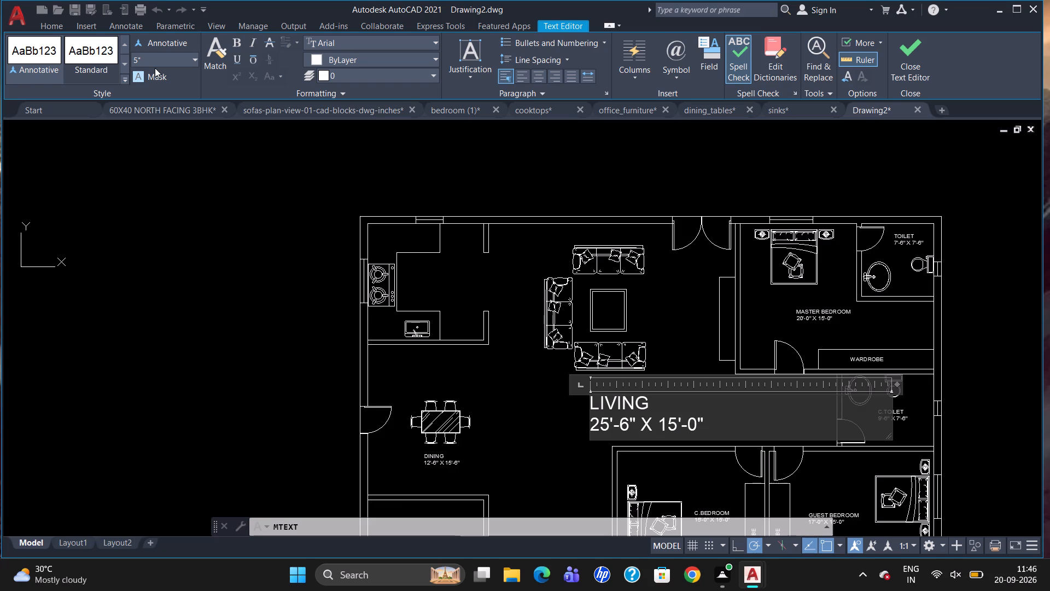
pyautogui.click(523, 365)
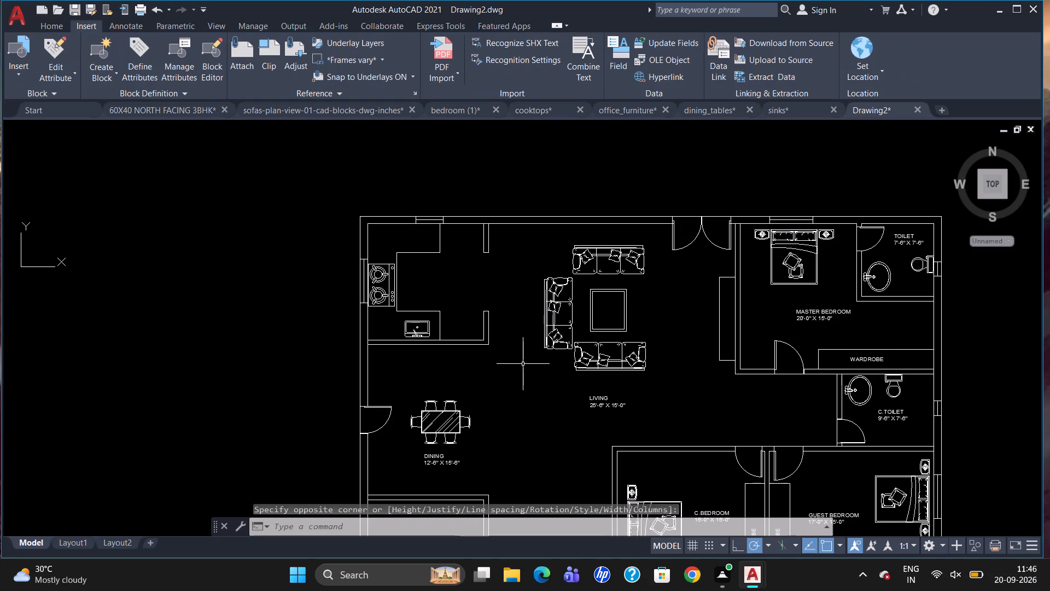
# Label the kitchen beside the cooktop counter with multiline text "KITCHEN" at 5" height and the size 12'-0" X 12'-0" on the line beneath.
pyautogui.scroll(1, 450, 214)
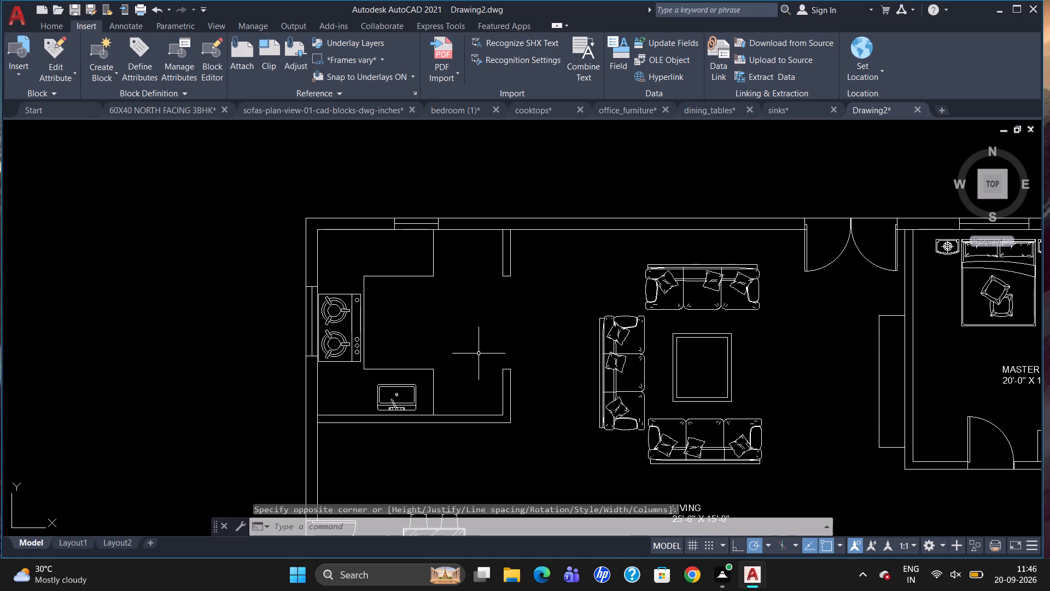
pyautogui.press('t')
pyautogui.press('Return')
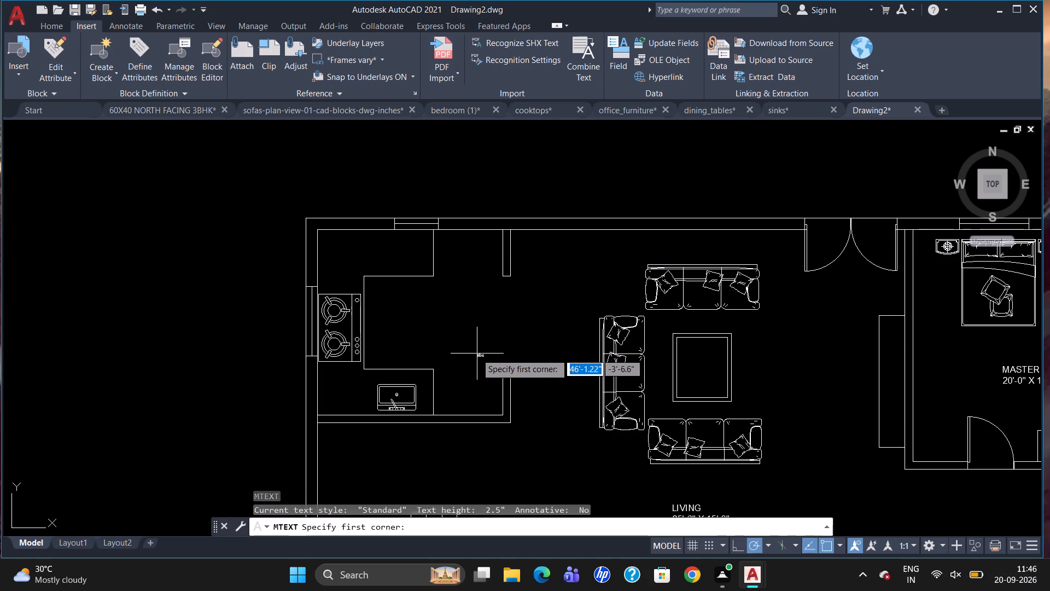
pyautogui.moveTo(424, 309); pyautogui.dragTo(443, 345)
pyautogui.click(488, 346)
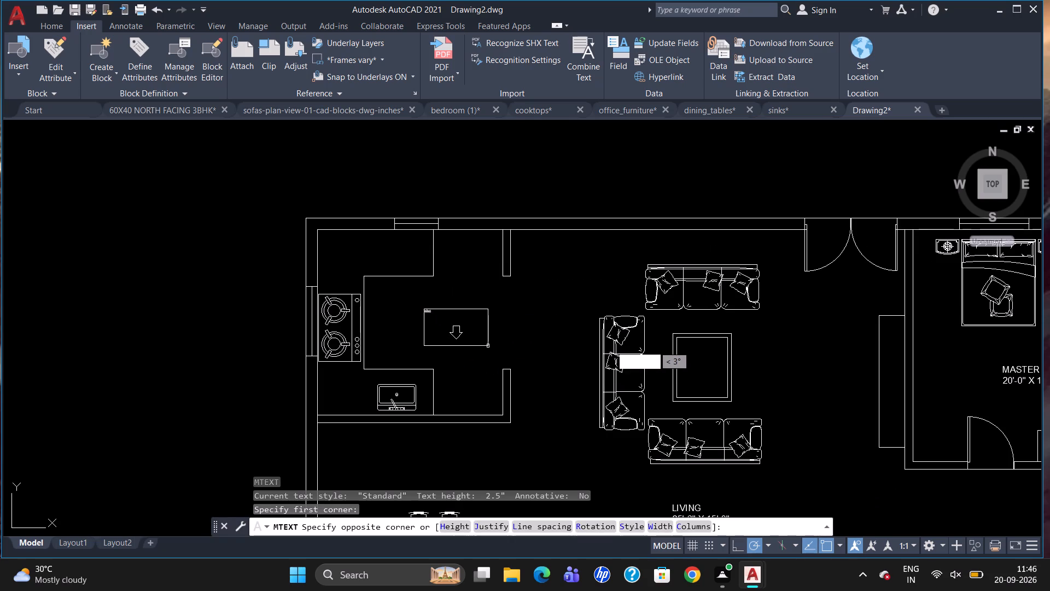
pyautogui.click(172, 61)
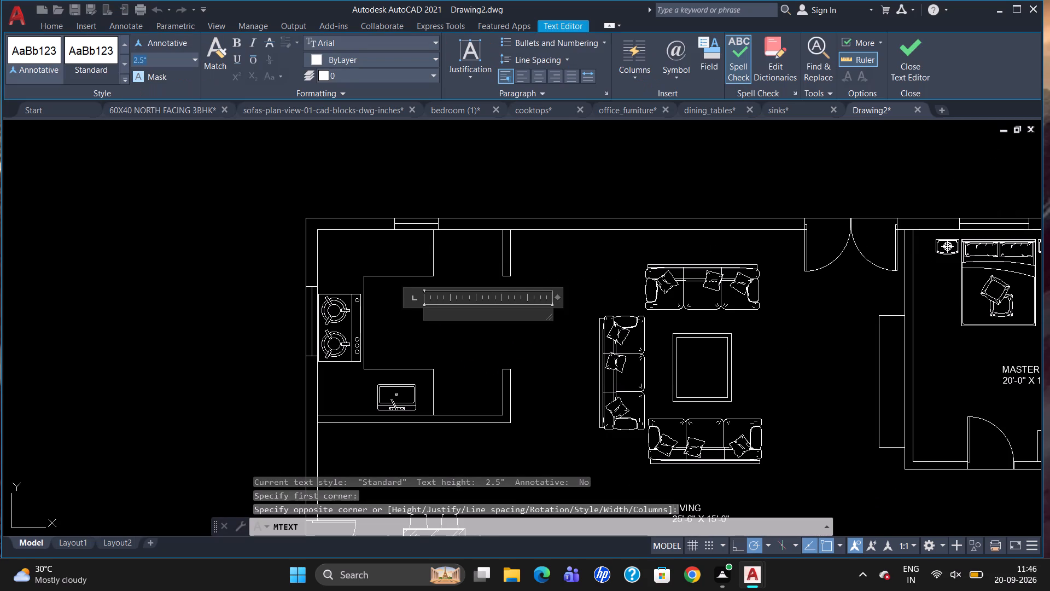
pyautogui.press('BackSpace')
pyautogui.press('6')
pyautogui.press('BackSpace')
pyautogui.press('5')
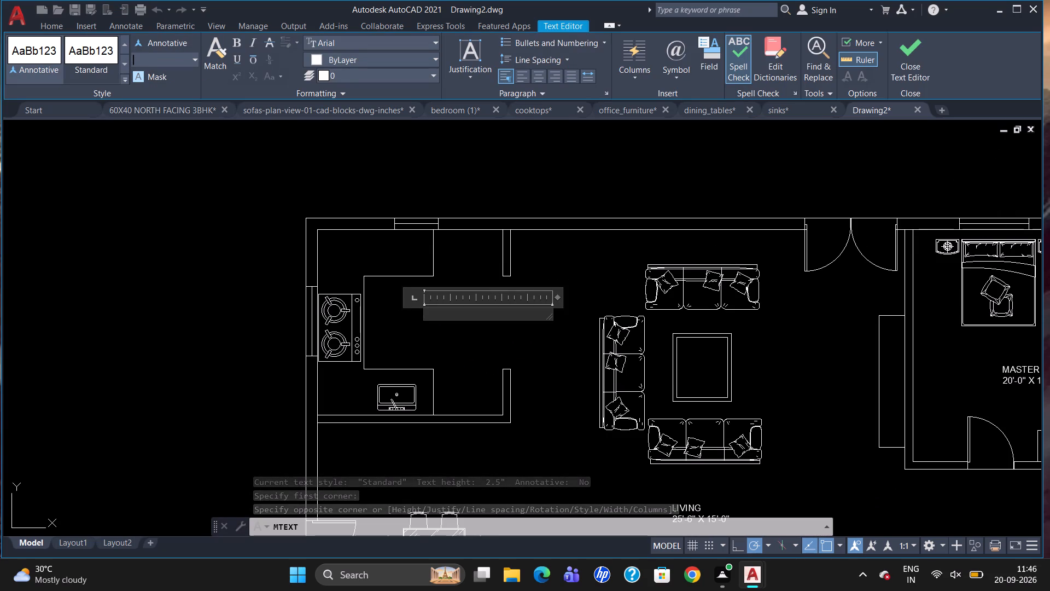
pyautogui.press('Return')
pyautogui.write('KITCHEN')
pyautogui.press('Return')
pyautogui.write('12\'-0" X 12\'-0"')
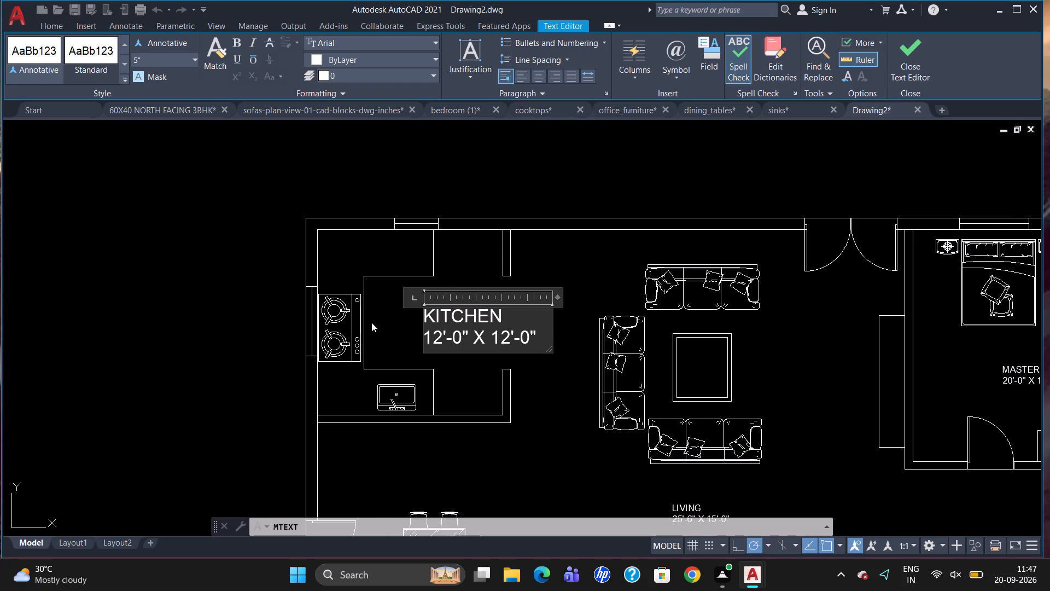
pyautogui.click(371, 322)
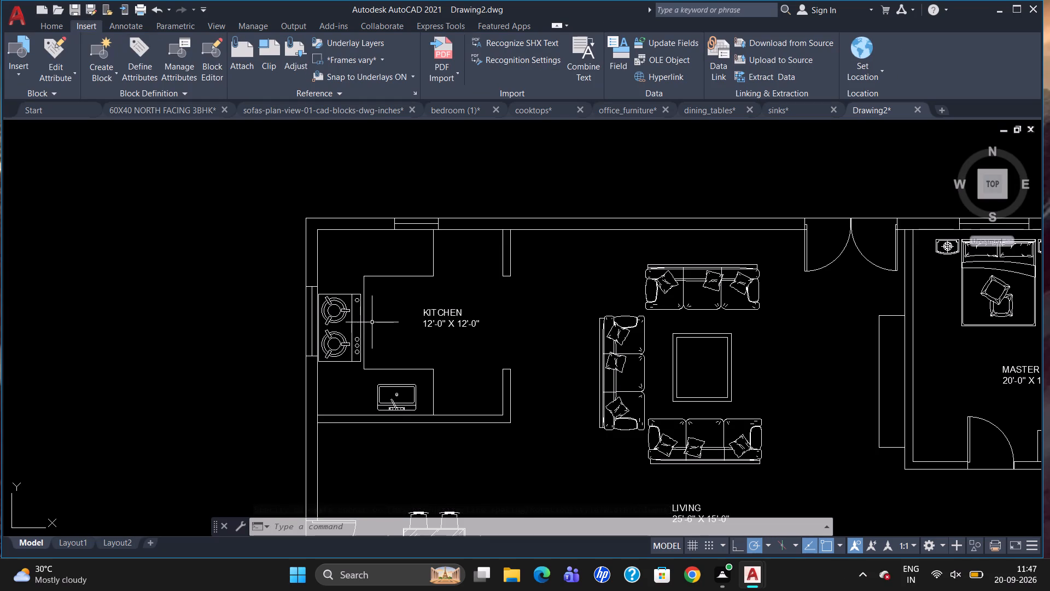
# Dimension the house's overall east-west width between its outer north corners, placing the linear dimension just outside the north wall.
pyautogui.scroll(-2, 547, 266)
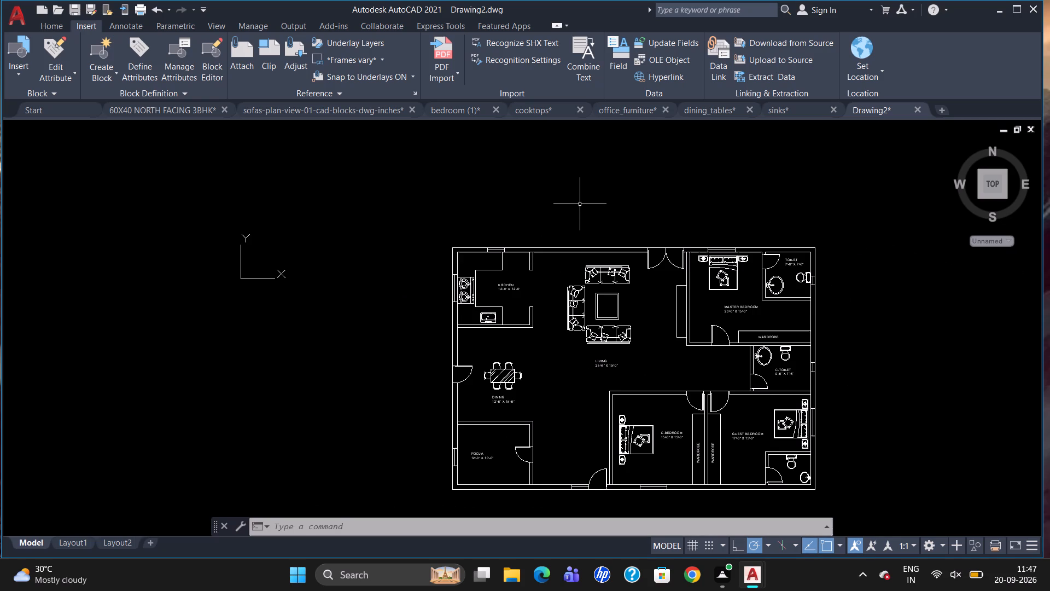
pyautogui.scroll(1, 580, 205)
pyautogui.write('DLI')
pyautogui.press('Return')
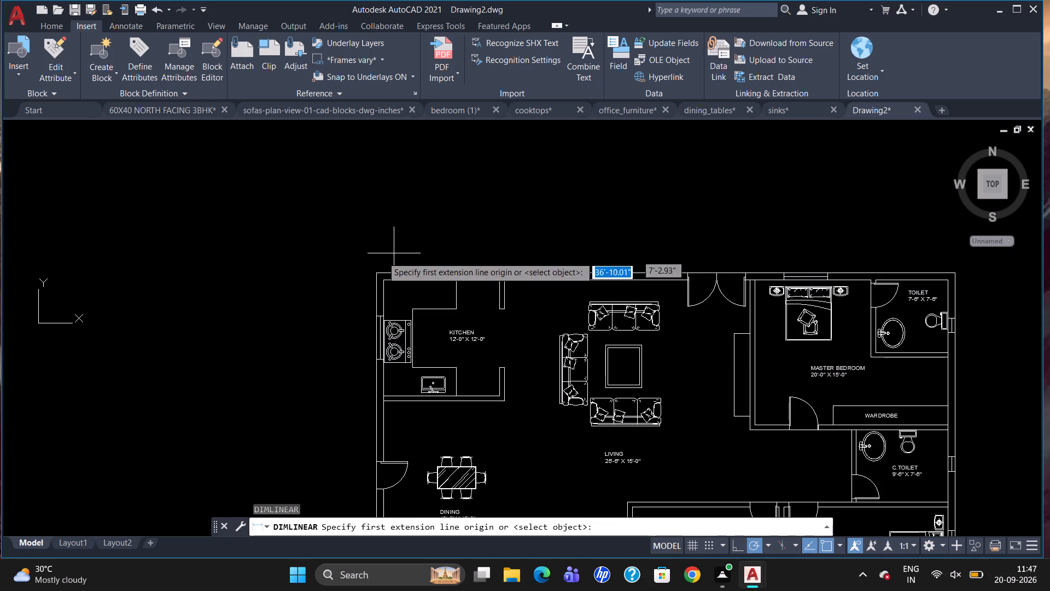
pyautogui.click(375, 275)
pyautogui.scroll(-1, 502, 212)
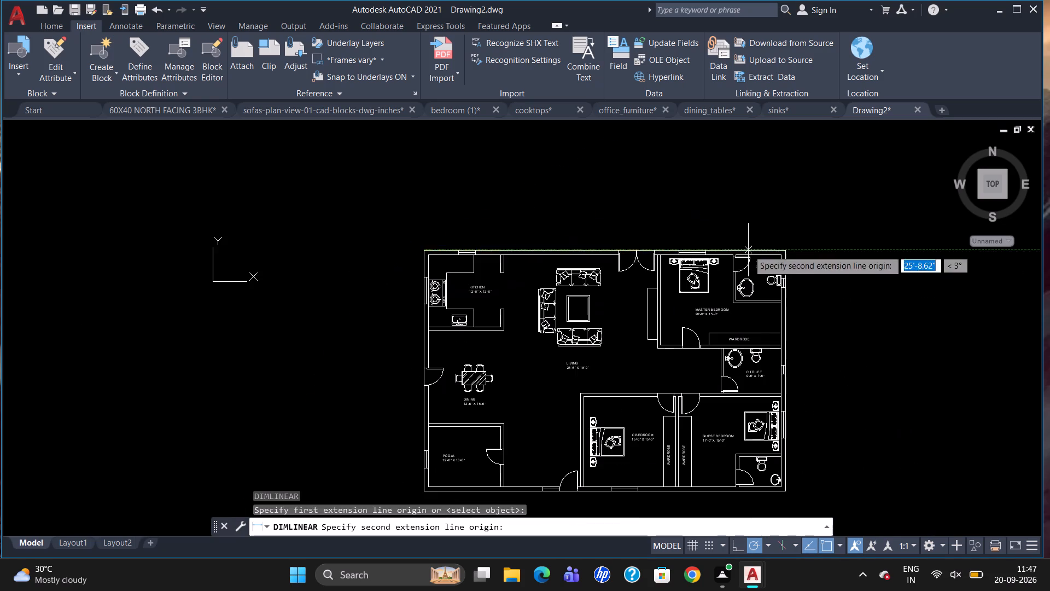
pyautogui.scroll(2, 799, 244)
pyautogui.click(771, 257)
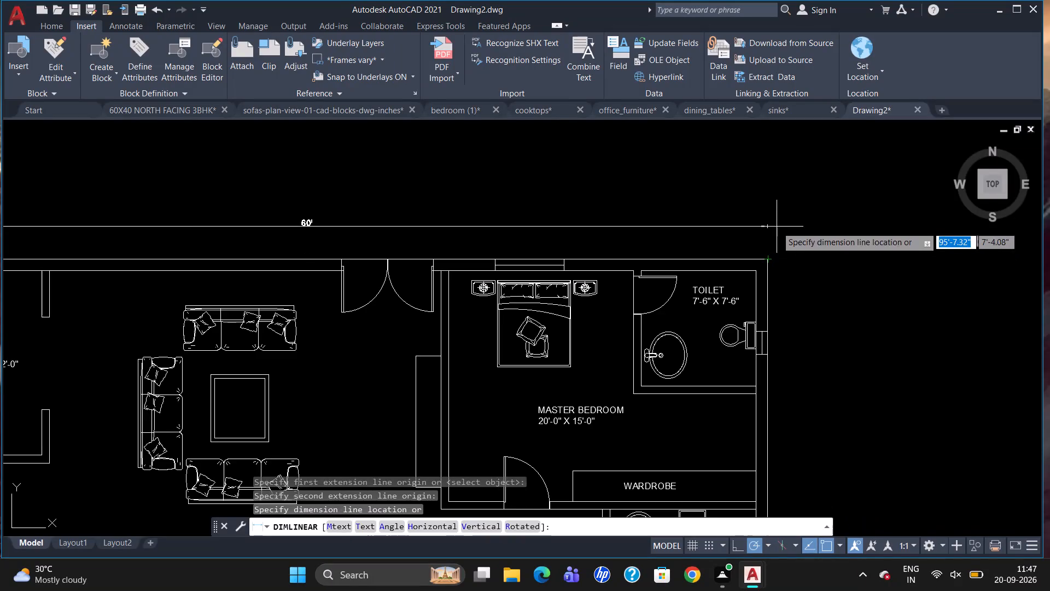
pyautogui.click(777, 227)
# Dimension the house's overall north-south depth between its outer east corners, placing the linear dimension just outside the east wall.
pyautogui.scroll(-2, 761, 195)
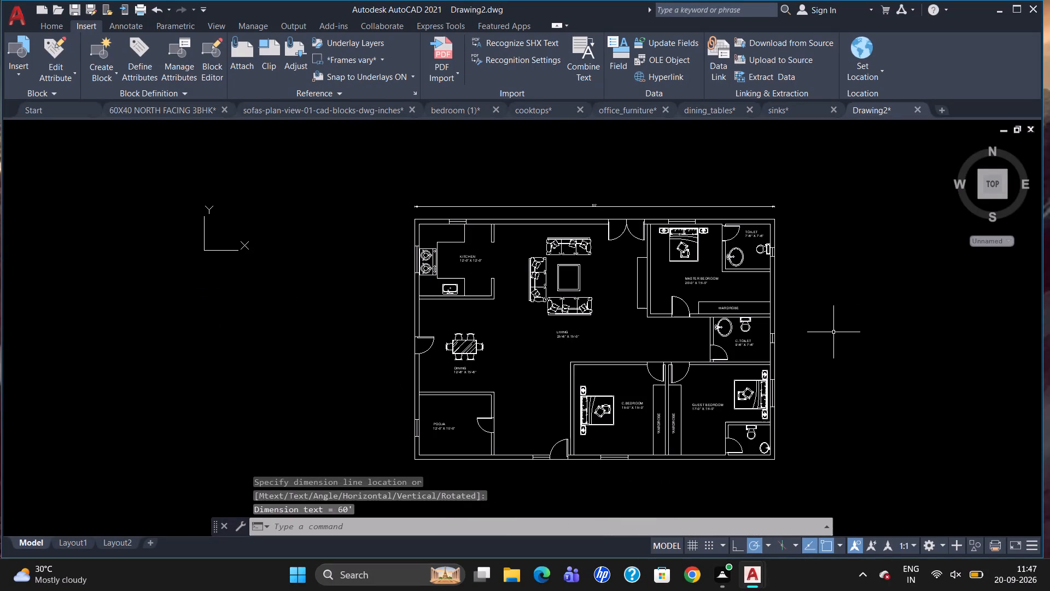
pyautogui.write('DLI')
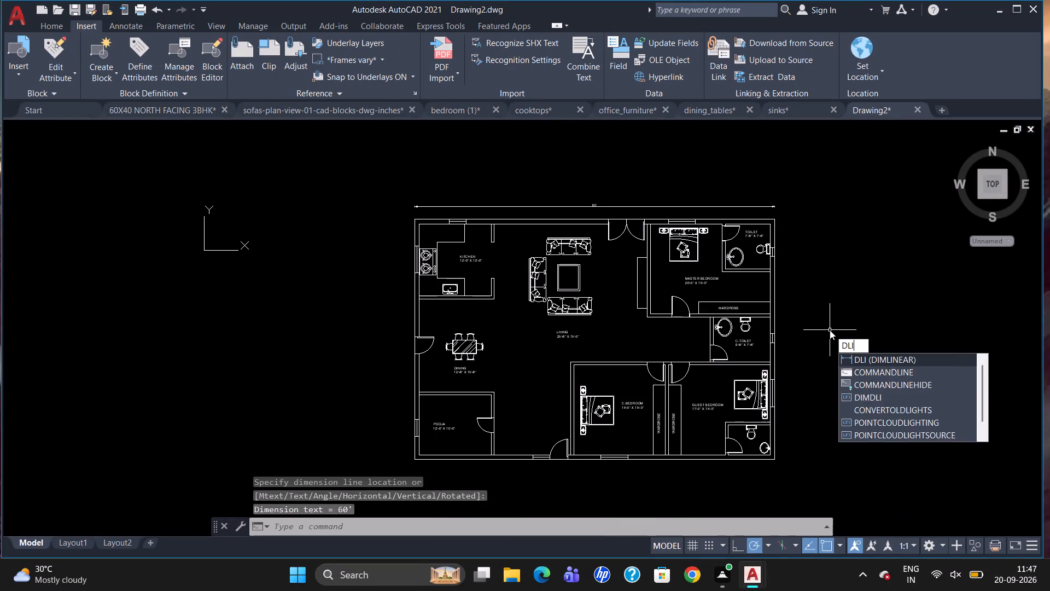
pyautogui.press('Return')
pyautogui.scroll(2, 808, 243)
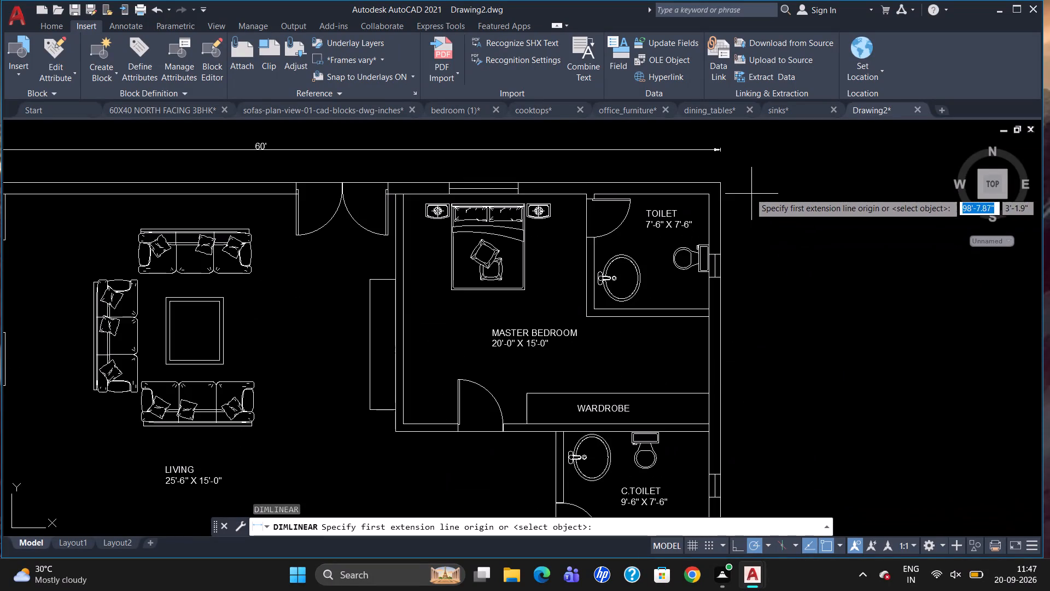
pyautogui.moveTo(725, 182); pyautogui.dragTo(728, 188)
pyautogui.scroll(-2, 731, 211)
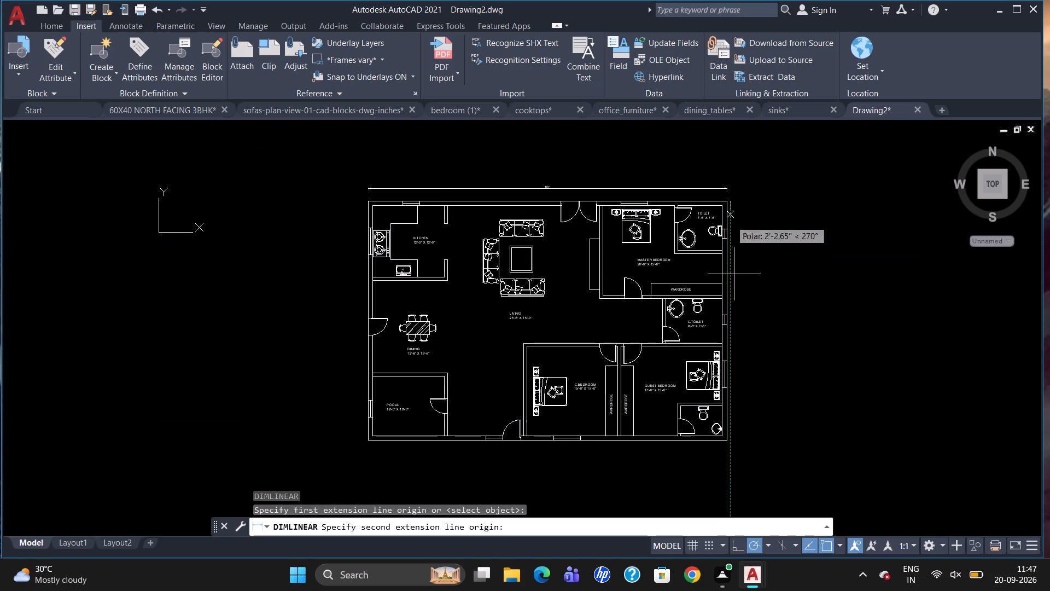
pyautogui.moveTo(727, 439); pyautogui.dragTo(732, 439)
pyautogui.click(742, 435)
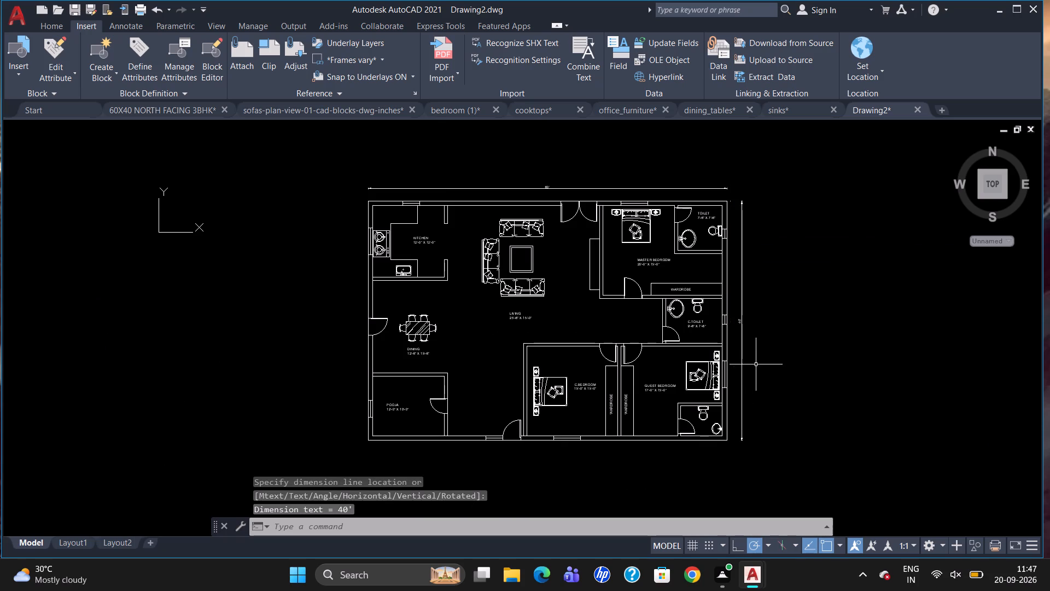
# Add the multiline text title "60X40 SOUTH FACING HOUSE PLAN" at 7" height below the house's south wall.
pyautogui.scroll(-1, 730, 268)
pyautogui.scroll(1, 718, 423)
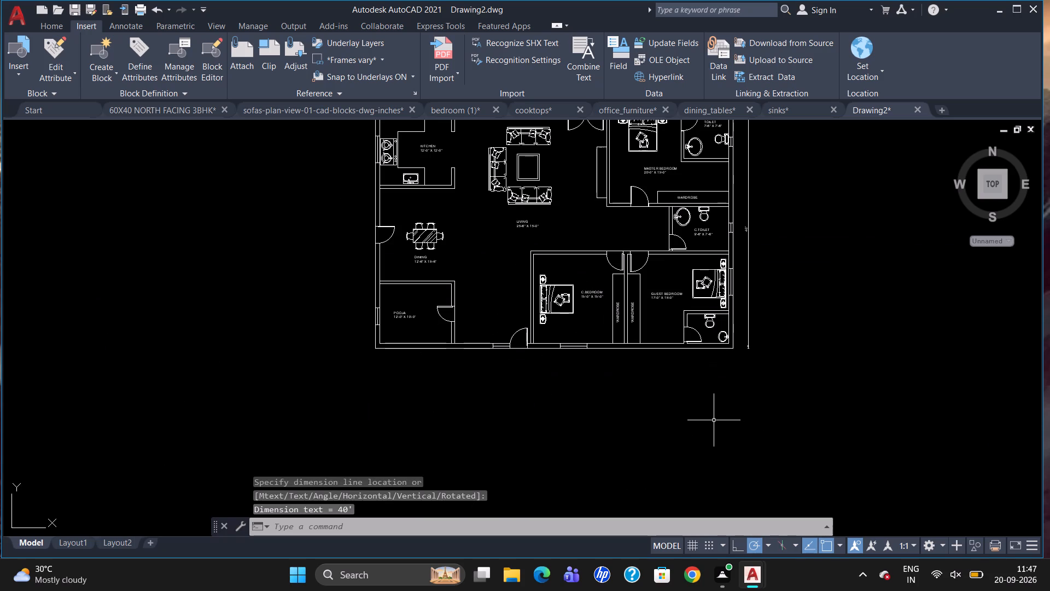
pyautogui.press('t')
pyautogui.press('Return')
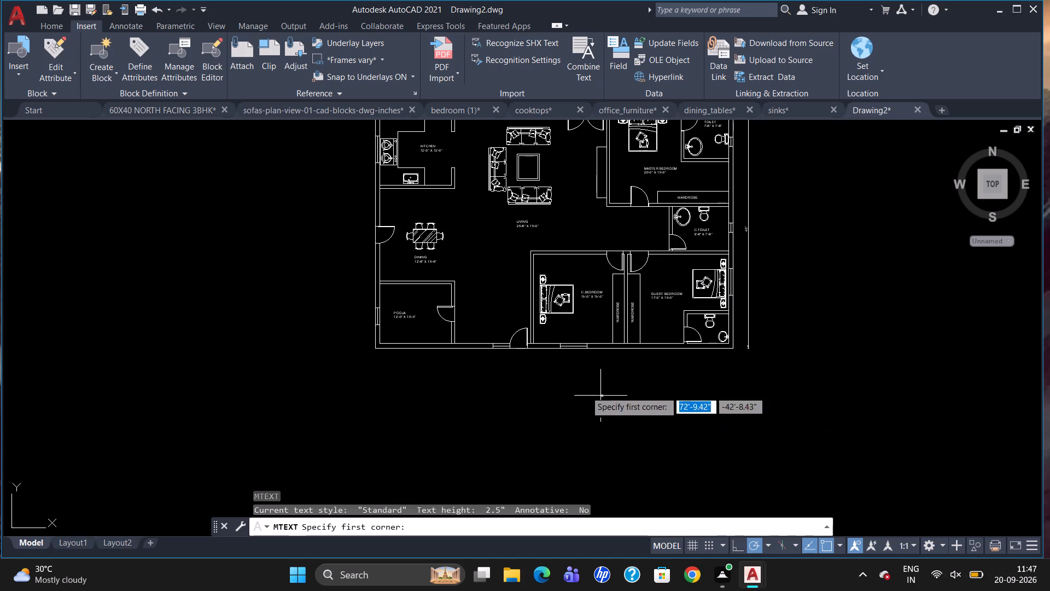
pyautogui.moveTo(471, 379); pyautogui.dragTo(504, 408)
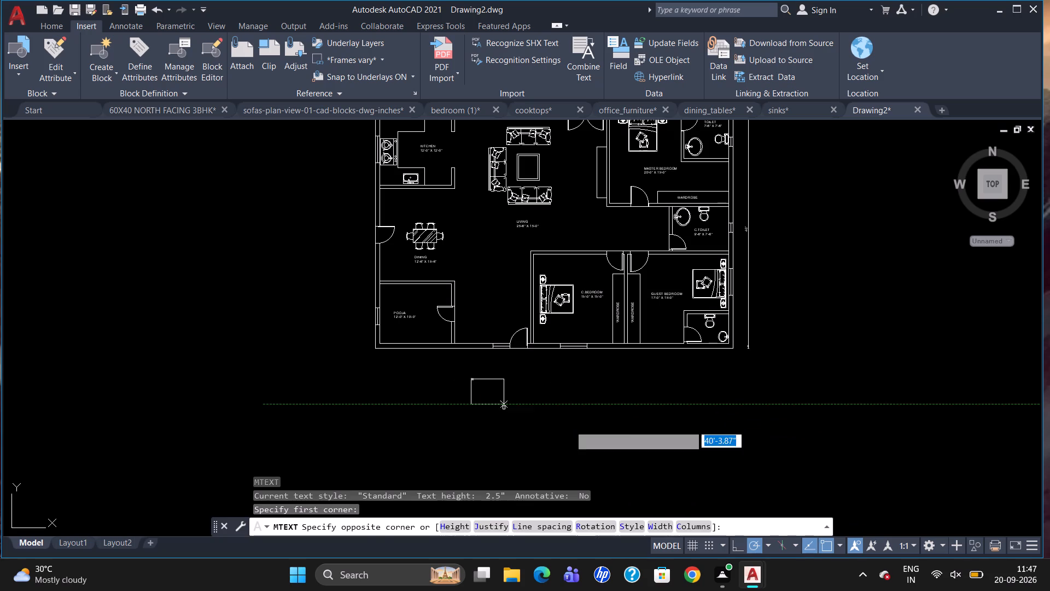
pyautogui.click(689, 417)
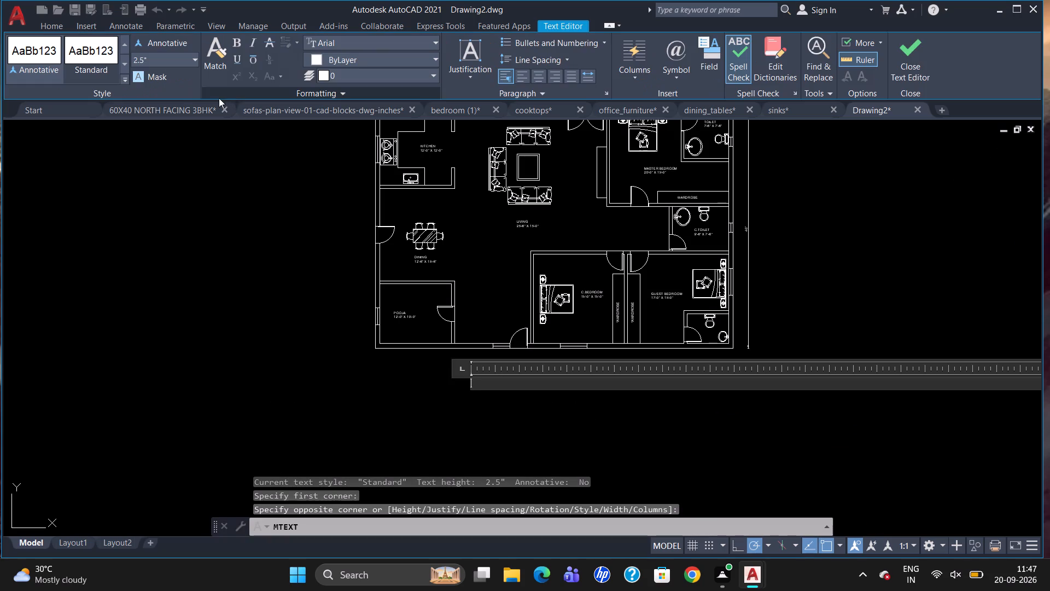
pyautogui.click(179, 59)
pyautogui.press('BackSpace')
pyautogui.press('7')
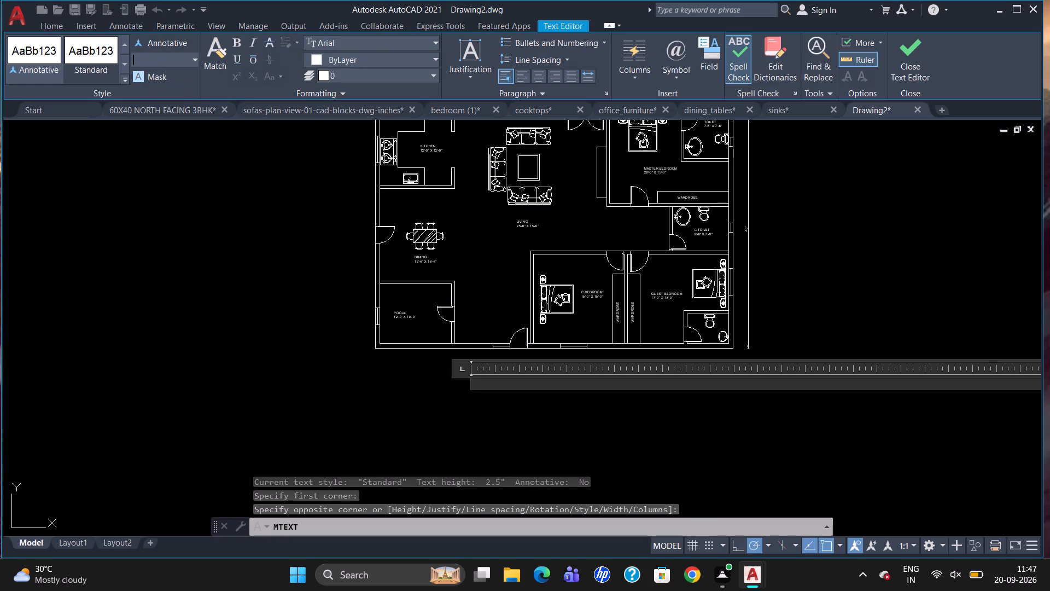
pyautogui.press('Return')
pyautogui.write('60X40')
pyautogui.press('space')
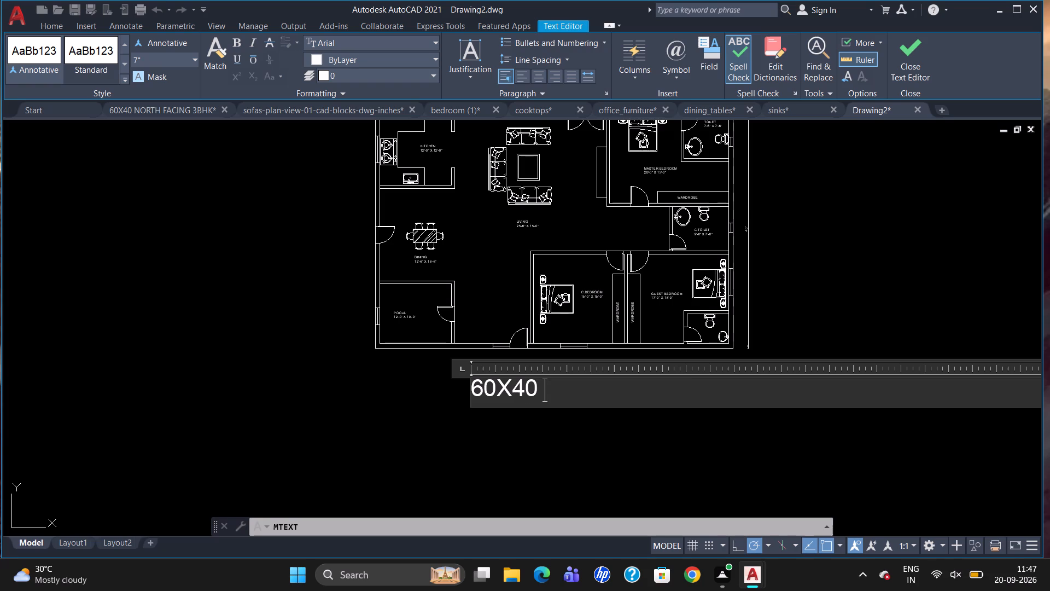
pyautogui.write('SOUTH FACING HOUSE')
pyautogui.press('space')
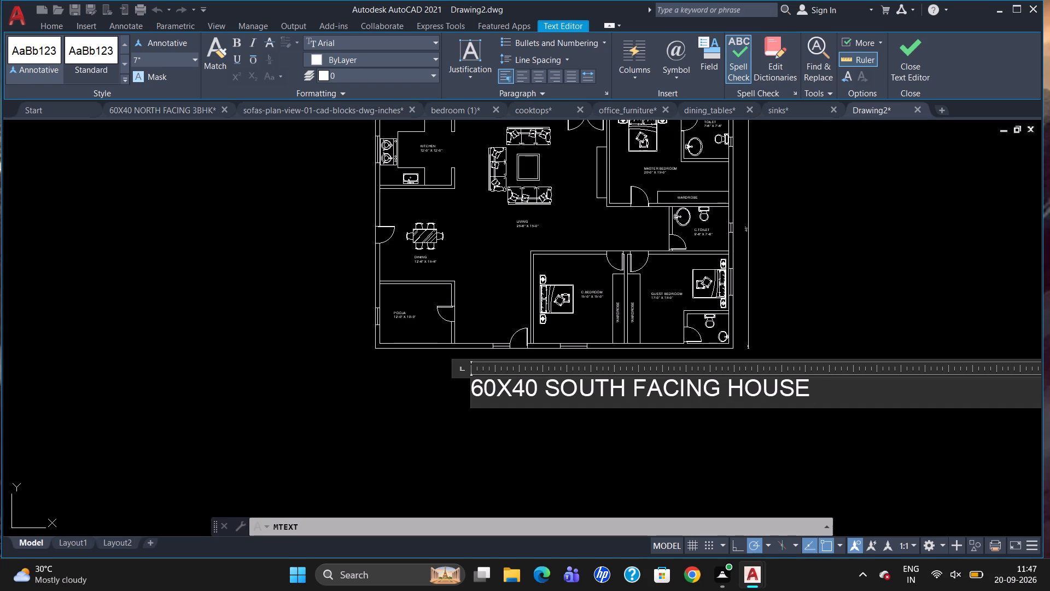
pyautogui.write('PL')
pyautogui.press('a')
pyautogui.press('n')
pyautogui.click(404, 296)
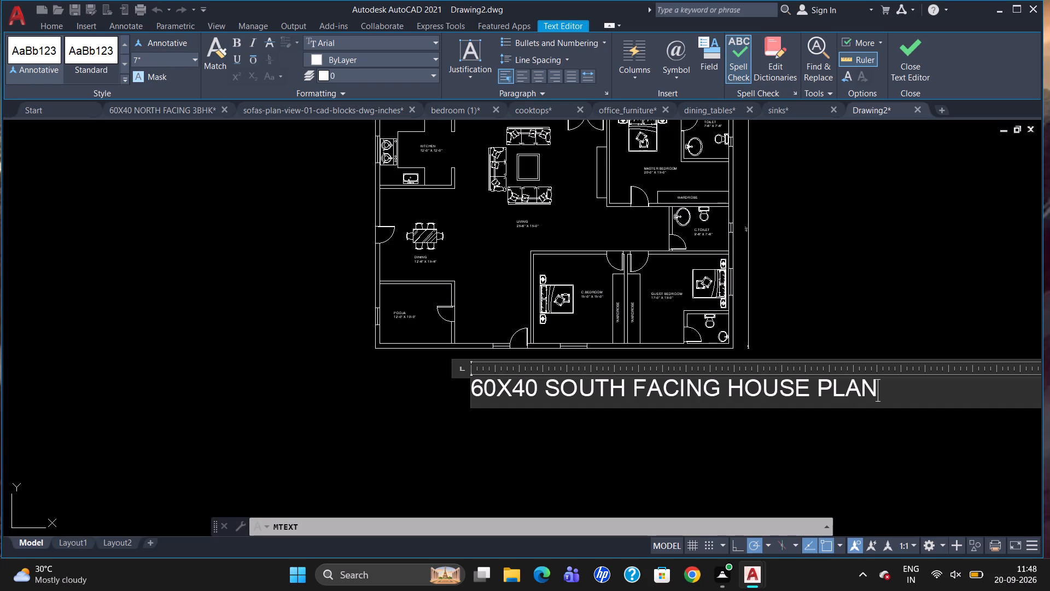
# Move the plan title a short distance east and slightly north, placing it beneath the south door and window.
pyautogui.click(506, 380)
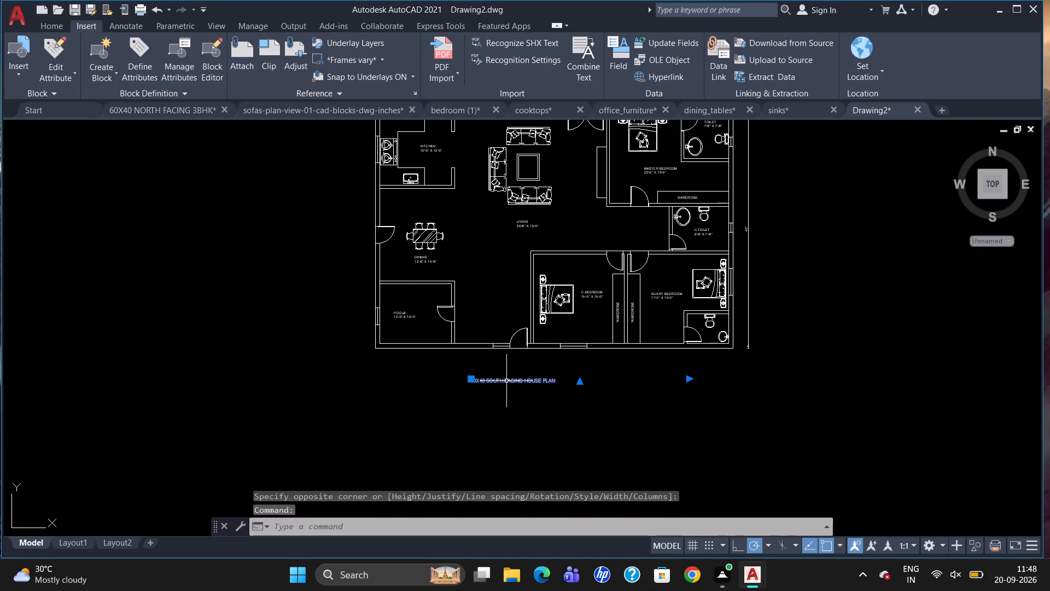
pyautogui.scroll(3, 506, 382)
pyautogui.moveTo(359, 372); pyautogui.dragTo(376, 371)
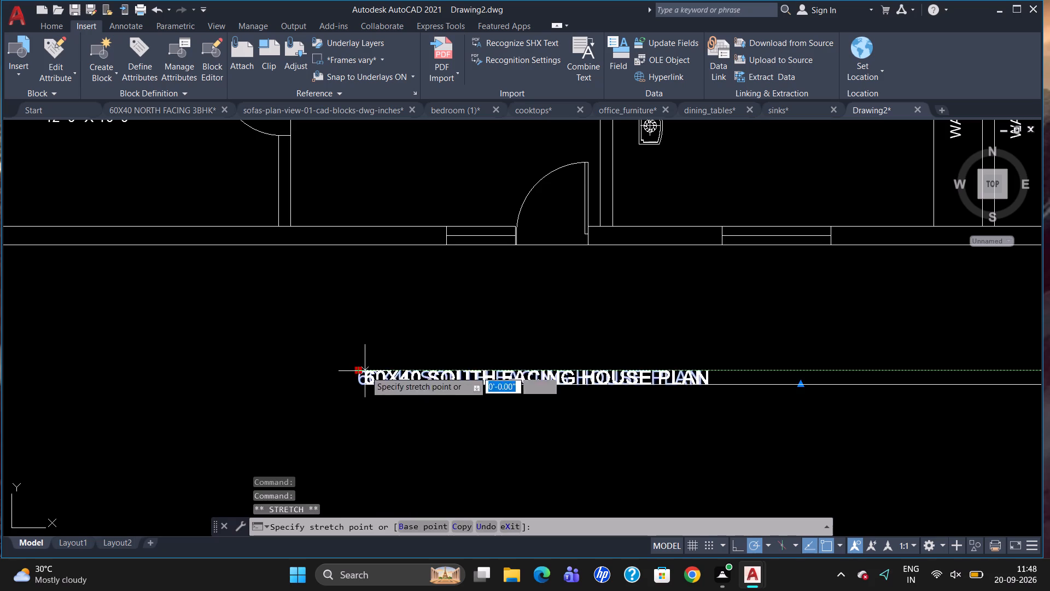
pyautogui.moveTo(376, 371); pyautogui.dragTo(414, 364)
pyautogui.click(455, 355)
pyautogui.press('Escape')
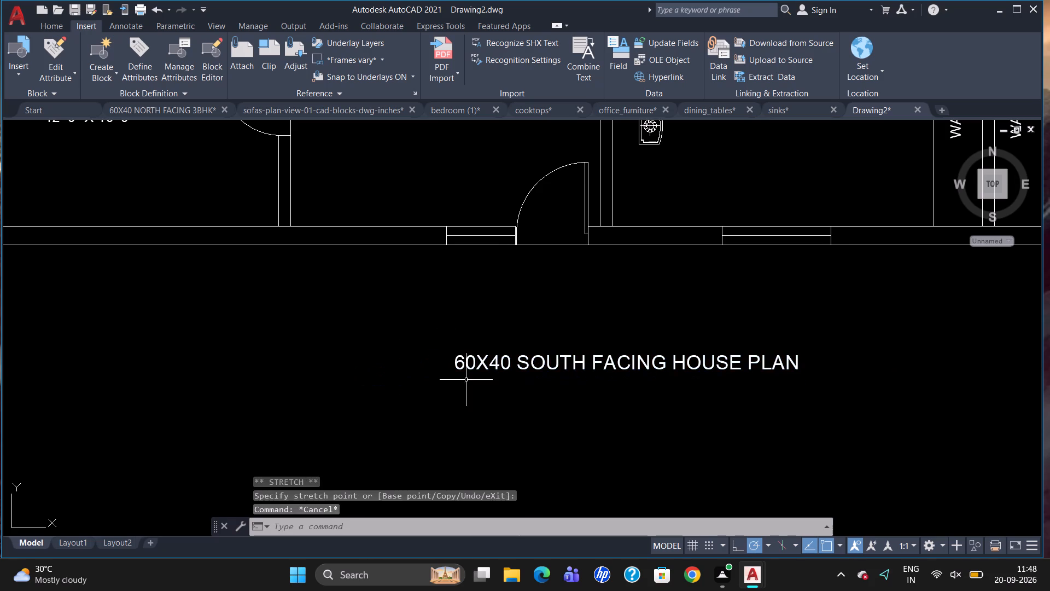
# Inspect the south wall along the pooja room, south door and bedrooms for drafting gaps.
pyautogui.scroll(-2, 495, 425)
pyautogui.scroll(2, 727, 357)
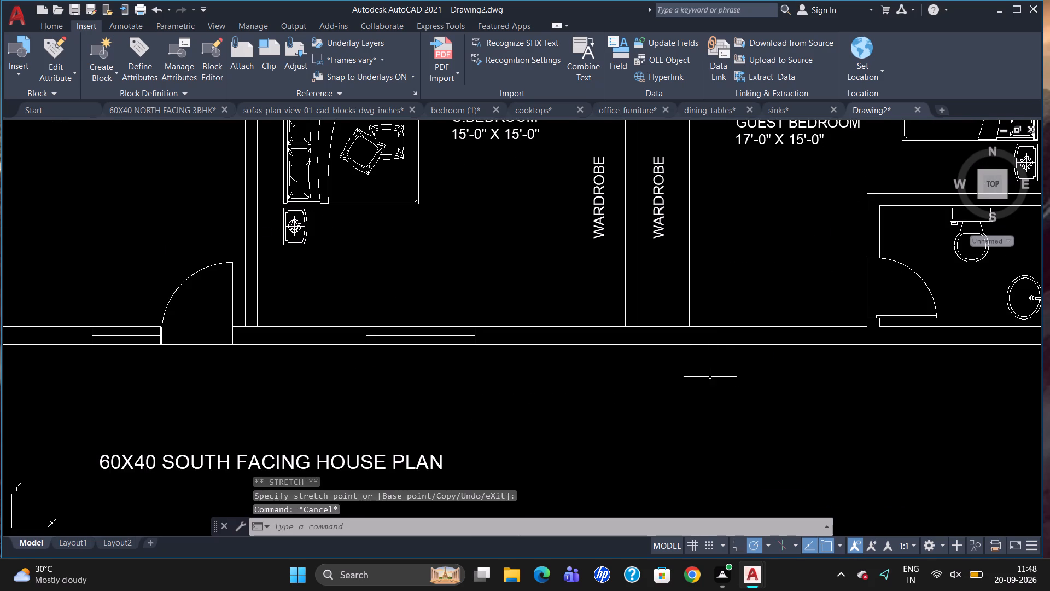
pyautogui.scroll(3, 126, 330)
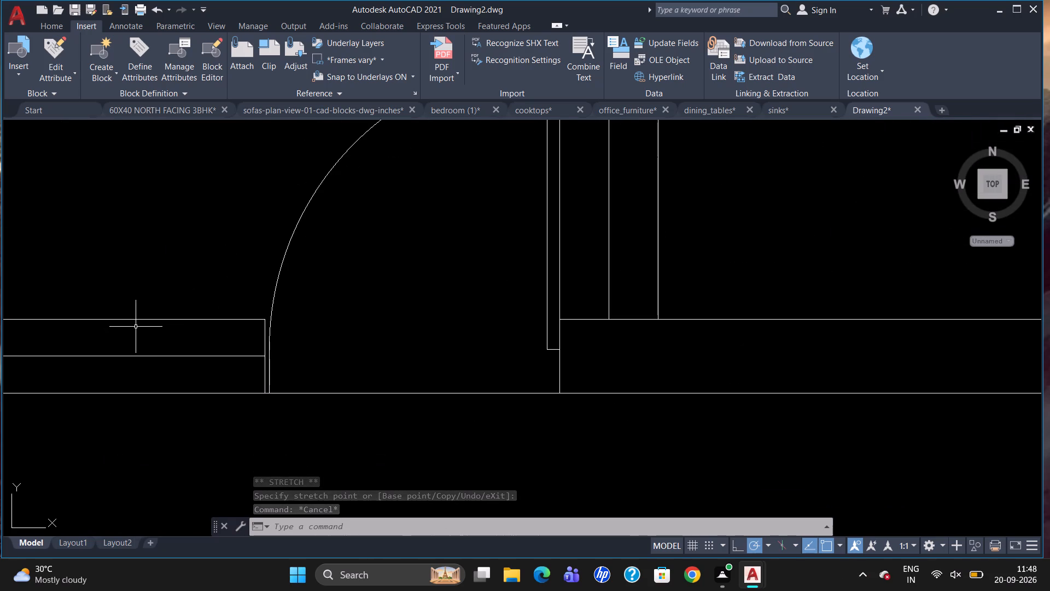
pyautogui.scroll(-5, 181, 324)
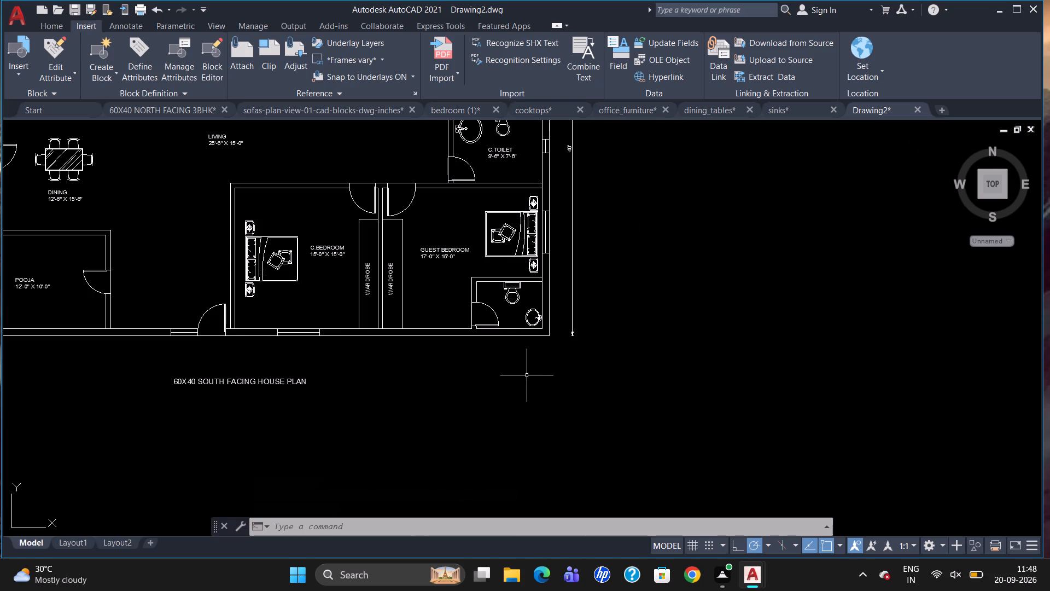
pyautogui.scroll(3, 0, 315)
pyautogui.scroll(-2, 756, 331)
pyautogui.scroll(1, 655, 346)
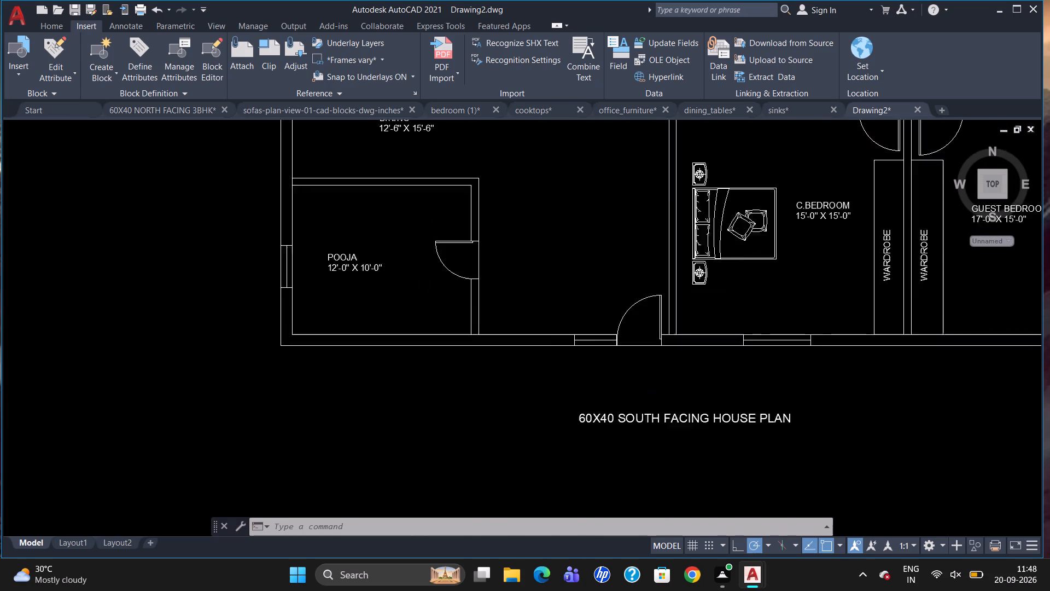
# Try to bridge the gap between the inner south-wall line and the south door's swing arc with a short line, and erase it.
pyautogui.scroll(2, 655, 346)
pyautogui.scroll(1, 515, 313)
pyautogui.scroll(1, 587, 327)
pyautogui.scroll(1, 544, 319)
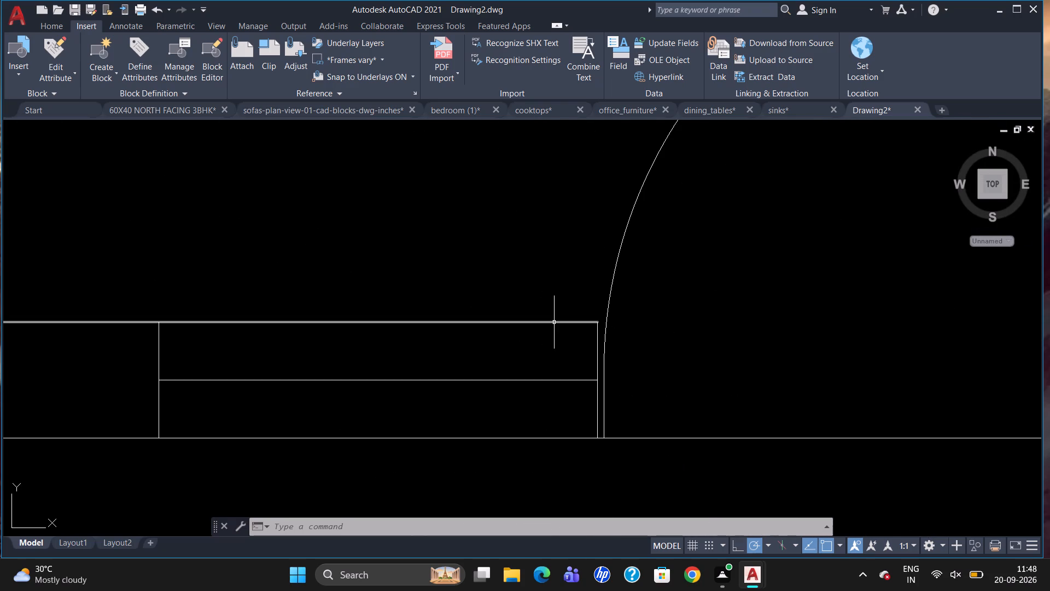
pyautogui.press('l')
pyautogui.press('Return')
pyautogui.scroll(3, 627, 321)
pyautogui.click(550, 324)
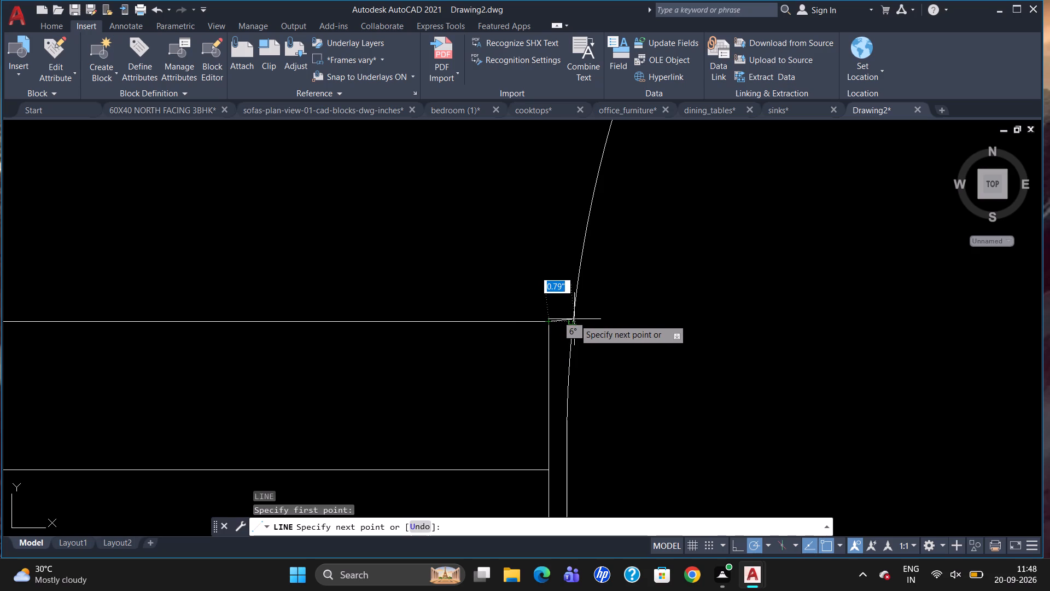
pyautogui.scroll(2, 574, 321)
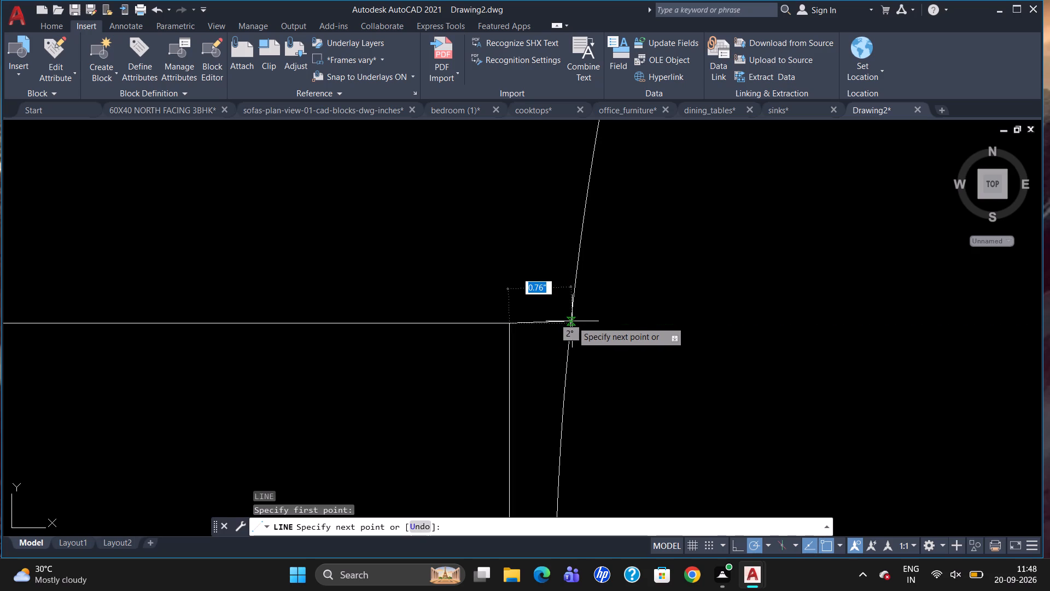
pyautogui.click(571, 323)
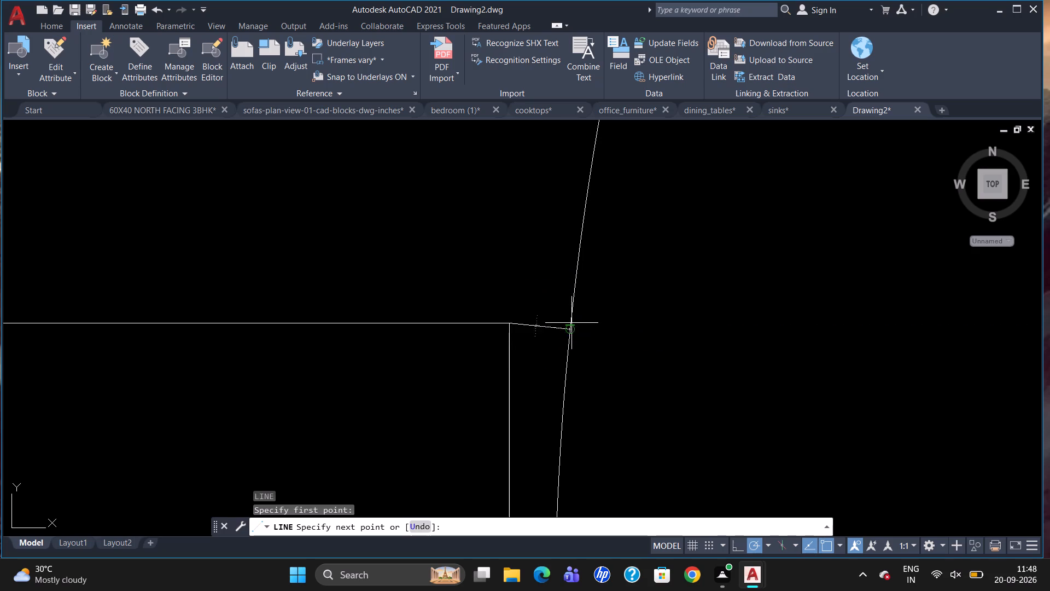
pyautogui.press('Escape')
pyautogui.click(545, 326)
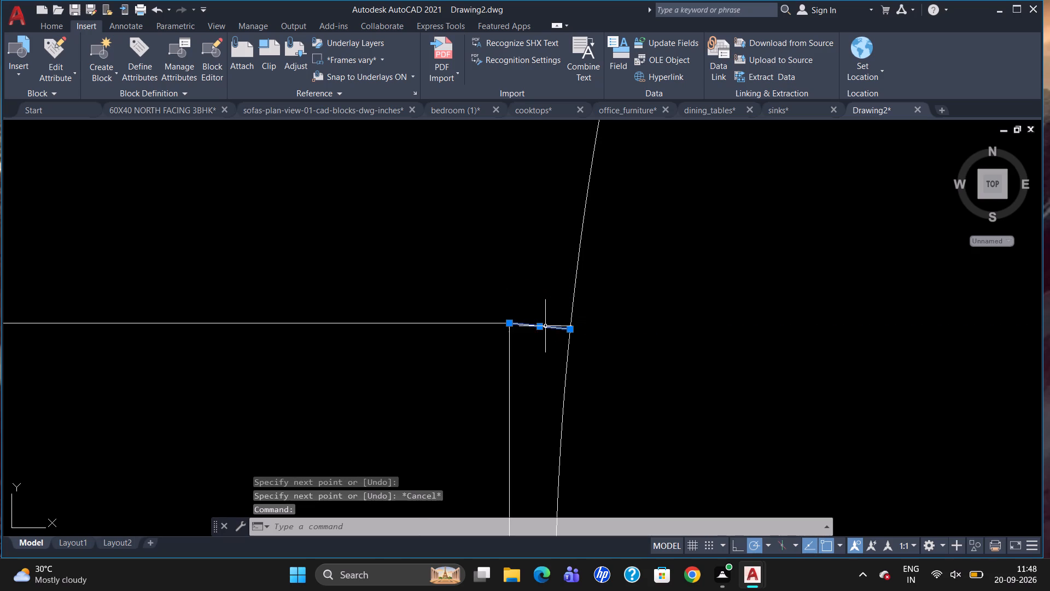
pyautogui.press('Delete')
# Extend the inner south-wall line above the window east to the south door's swing arc.
pyautogui.write('EX')
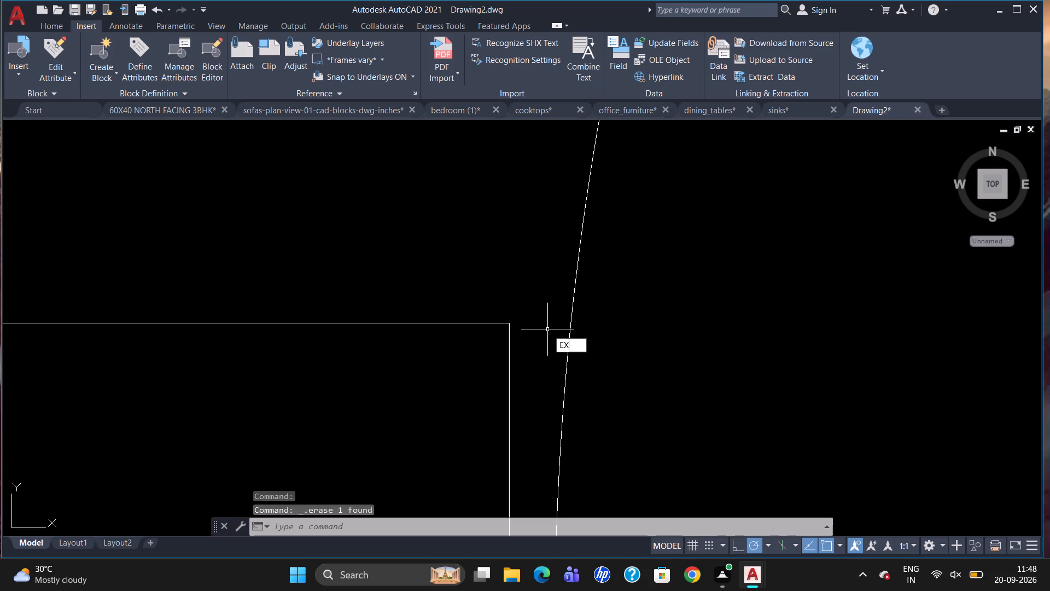
pyautogui.press('Return')
pyautogui.click(569, 327)
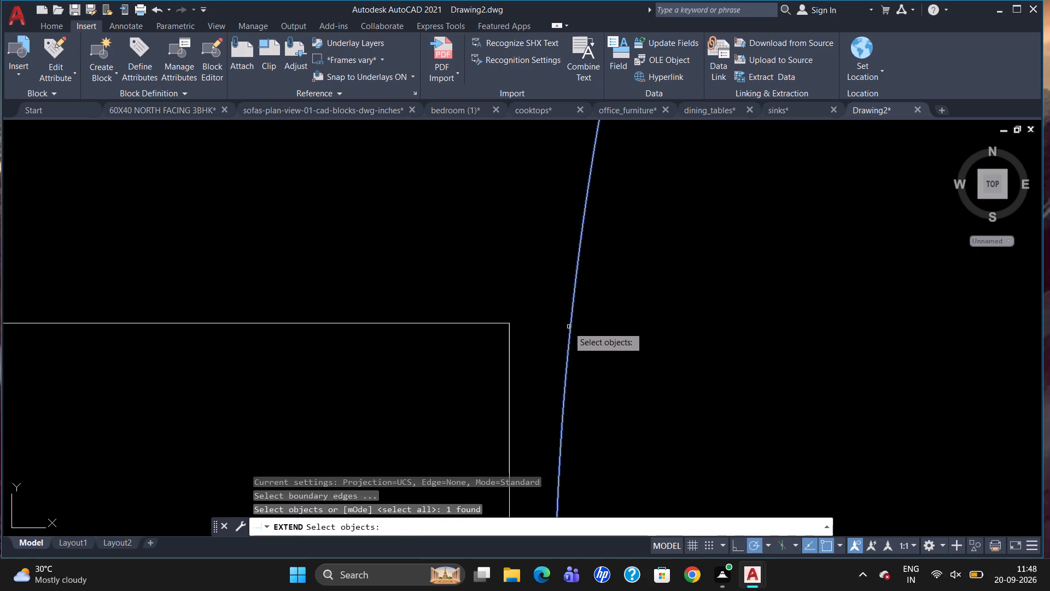
pyautogui.press('Return')
pyautogui.click(482, 325)
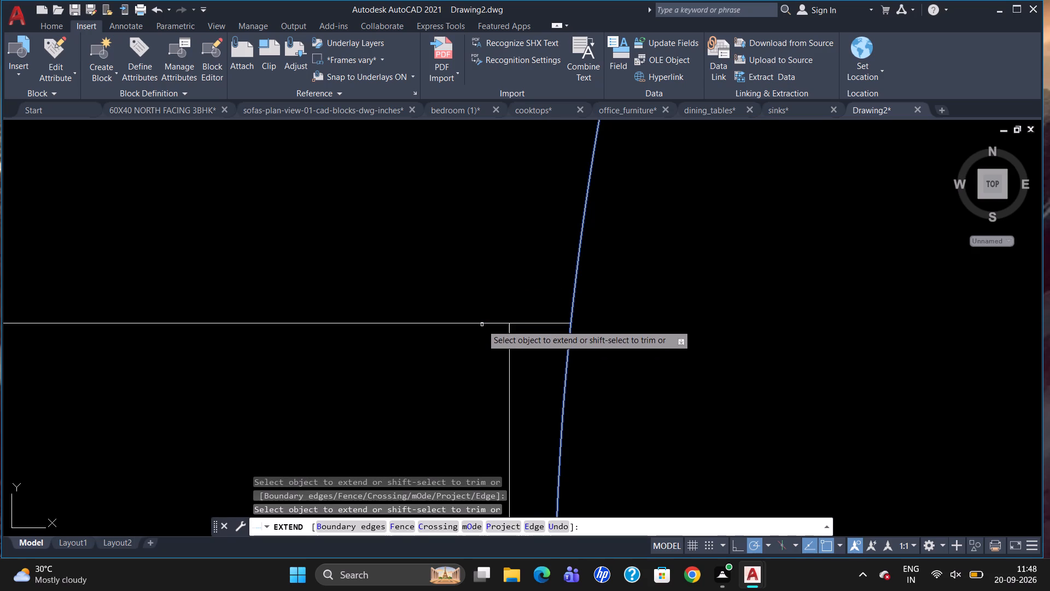
pyautogui.press('Escape')
# Review the plan along the south wall, west wall and kitchen, finishing with the whole titled and dimensioned layout.
pyautogui.scroll(-5, 535, 295)
pyautogui.scroll(-2, 535, 370)
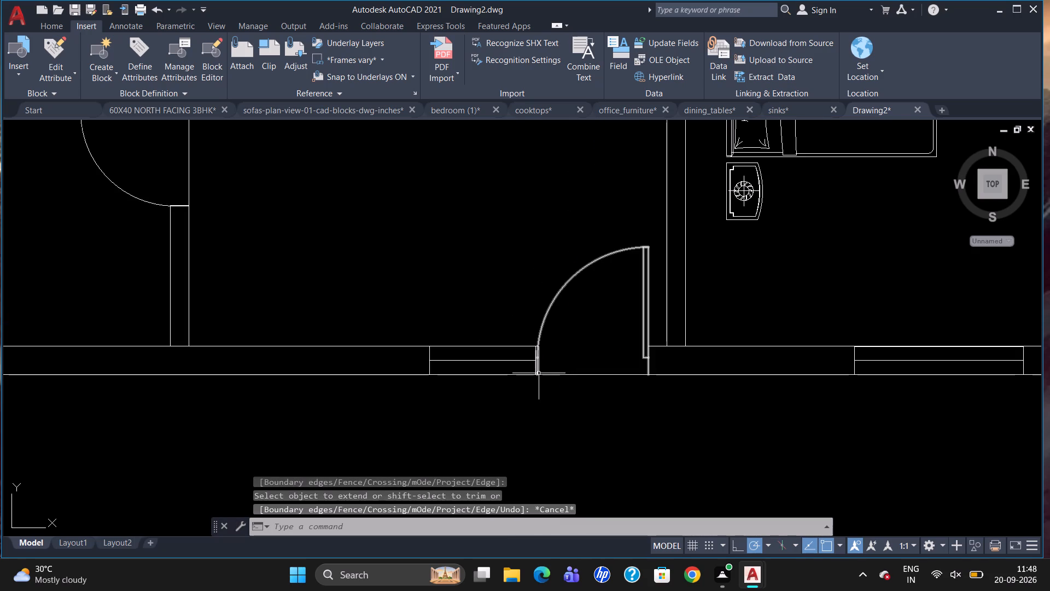
pyautogui.scroll(-3, 540, 370)
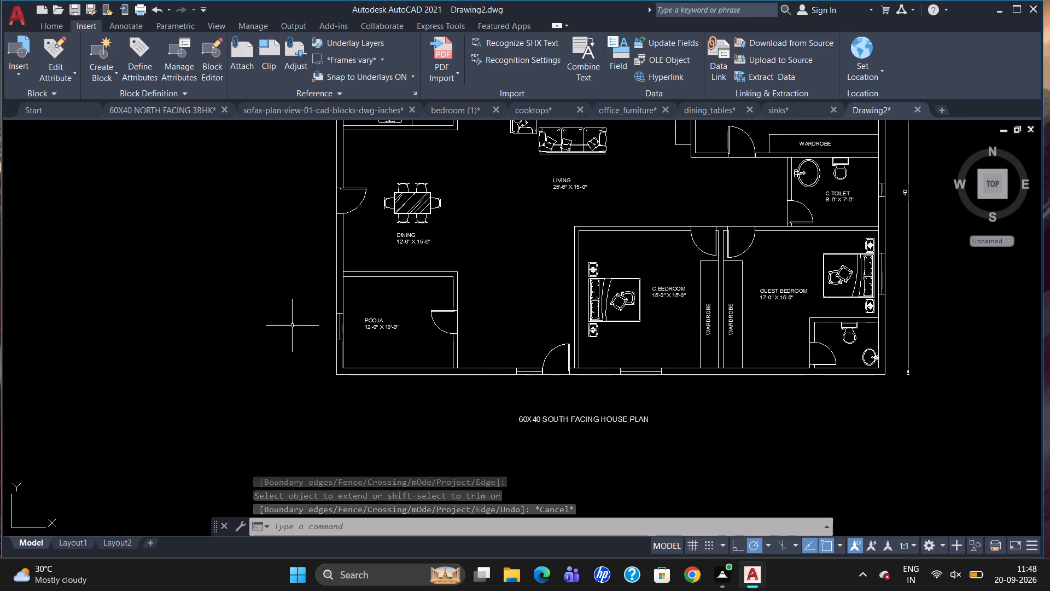
pyautogui.scroll(3, 293, 326)
pyautogui.scroll(-2, 360, 344)
pyautogui.scroll(-2, 407, 389)
pyautogui.scroll(3, 404, 242)
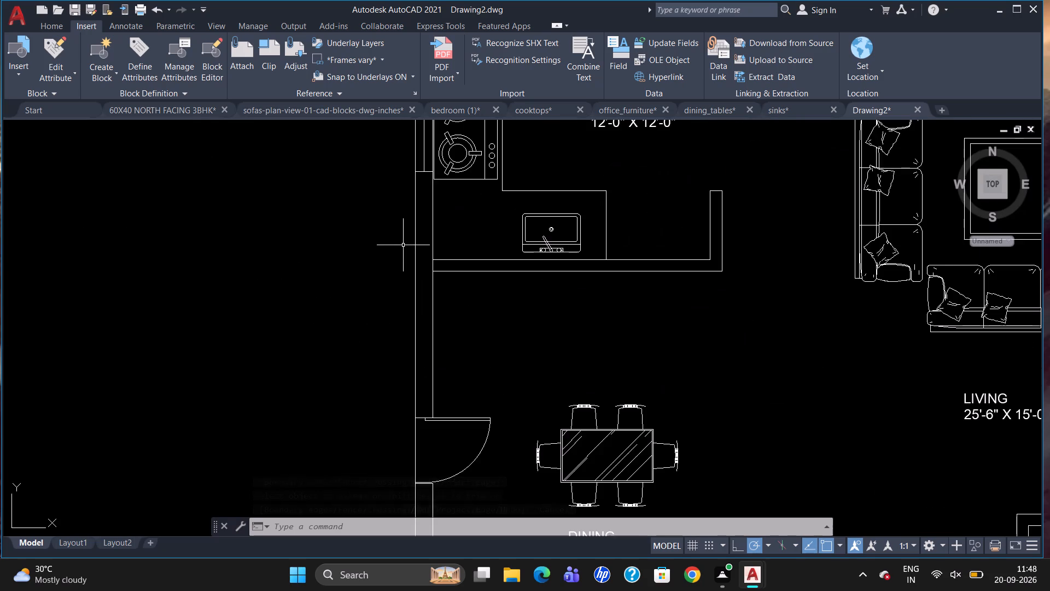
pyautogui.scroll(-2, 423, 295)
pyautogui.scroll(3, 509, 143)
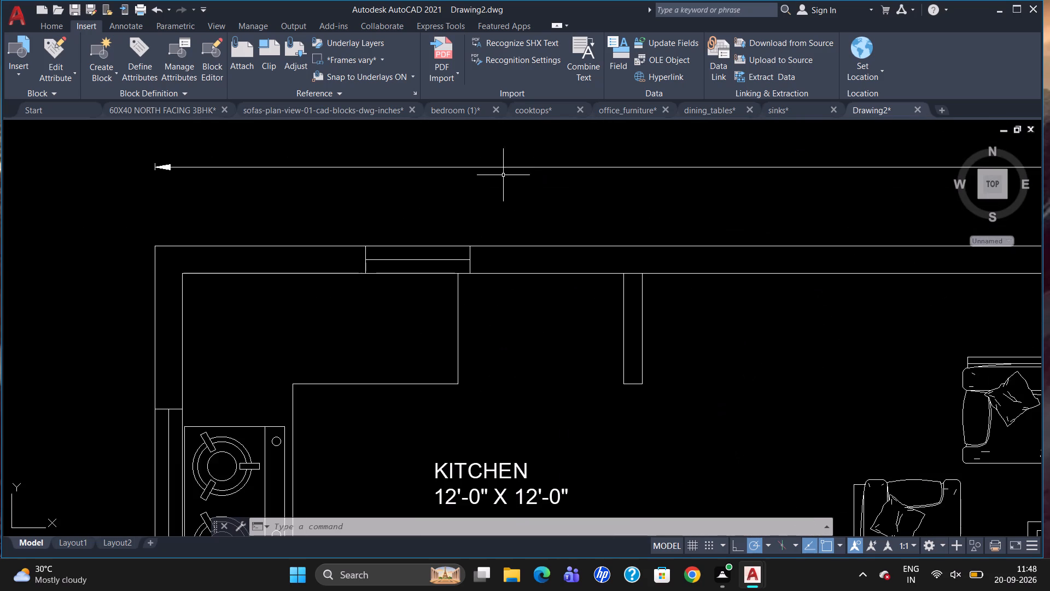
pyautogui.scroll(-4, 462, 256)
pyautogui.scroll(-1, 717, 283)
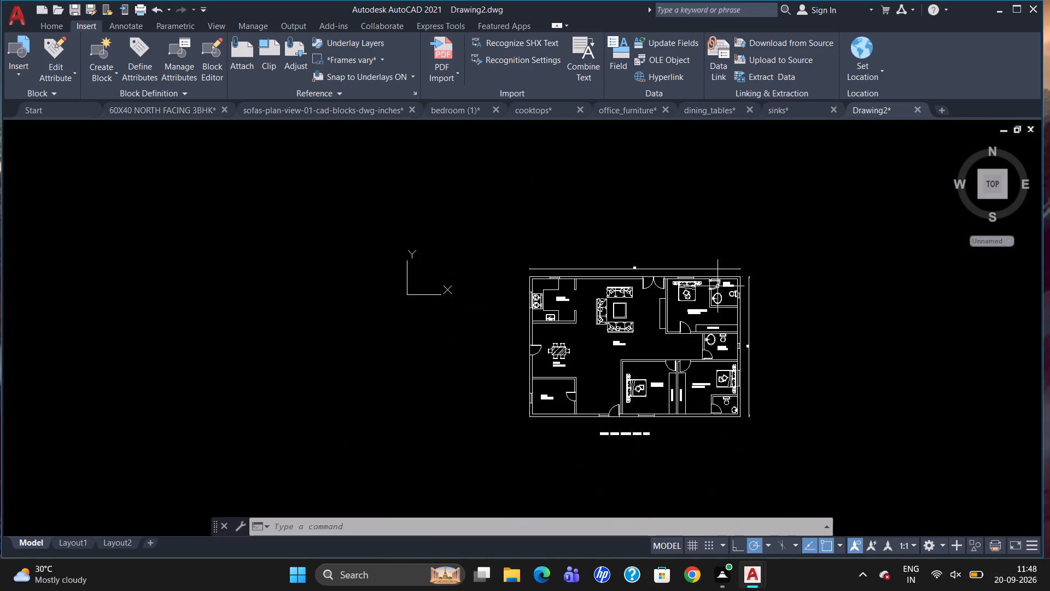
# Inspect the plan's east side, master bedroom and toilet, and the southern rooms with the title for remaining drafting gaps.
pyautogui.scroll(1, 776, 353)
pyautogui.scroll(2, 726, 344)
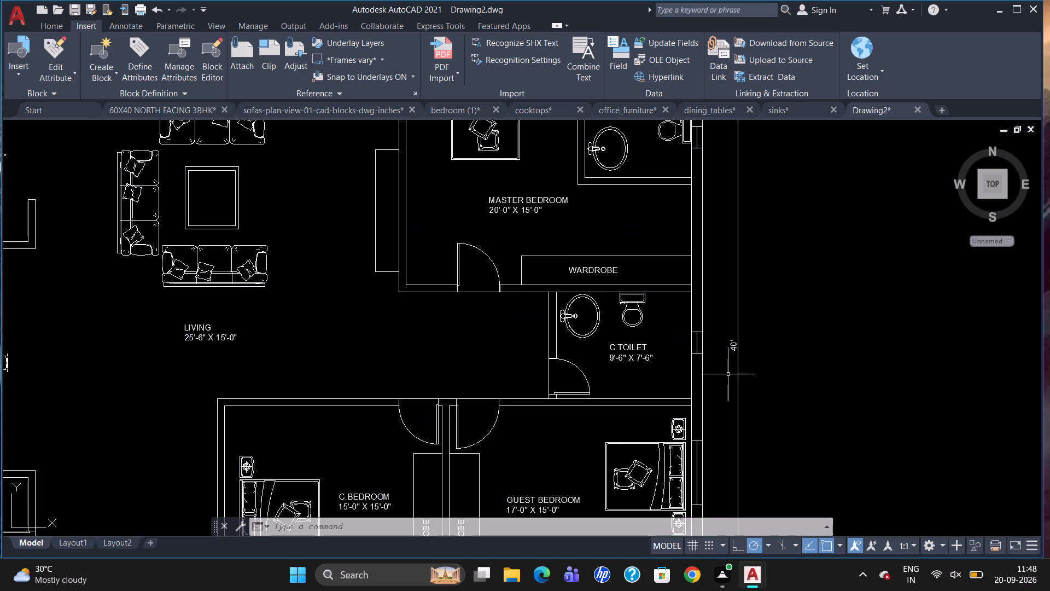
pyautogui.scroll(2, 660, 540)
pyautogui.scroll(1, 694, 381)
pyautogui.scroll(-2, 699, 376)
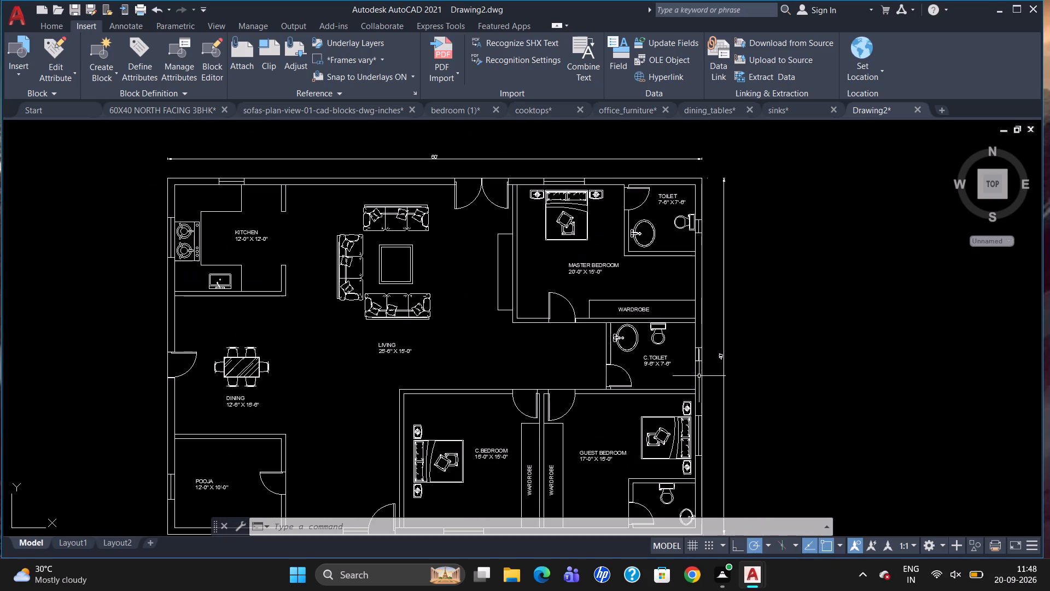
pyautogui.scroll(2, 689, 191)
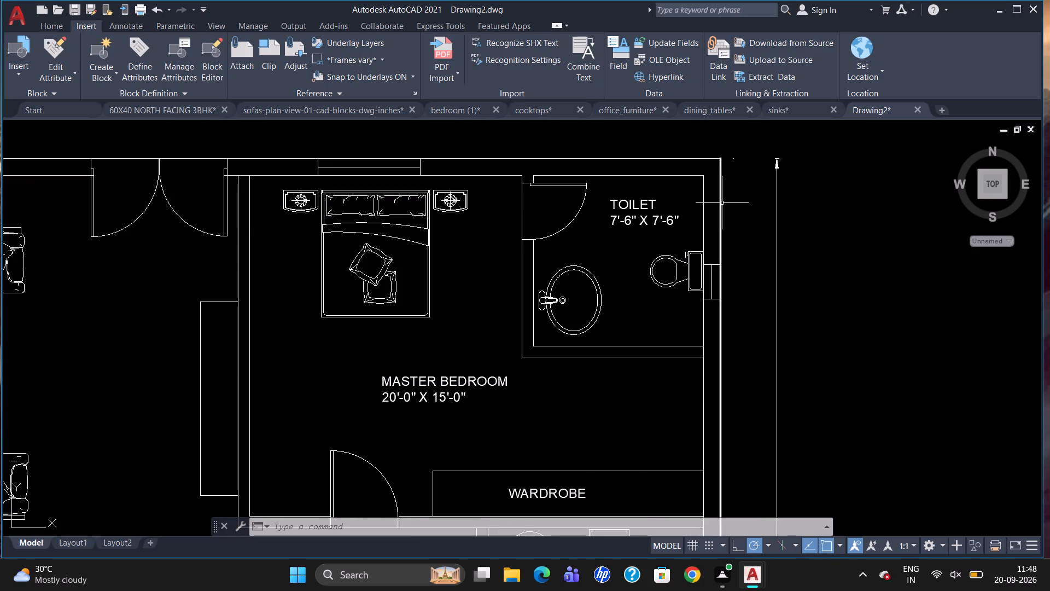
pyautogui.scroll(-1, 722, 203)
pyautogui.scroll(-1, 601, 205)
pyautogui.scroll(-2, 830, 185)
pyautogui.scroll(1, 771, 310)
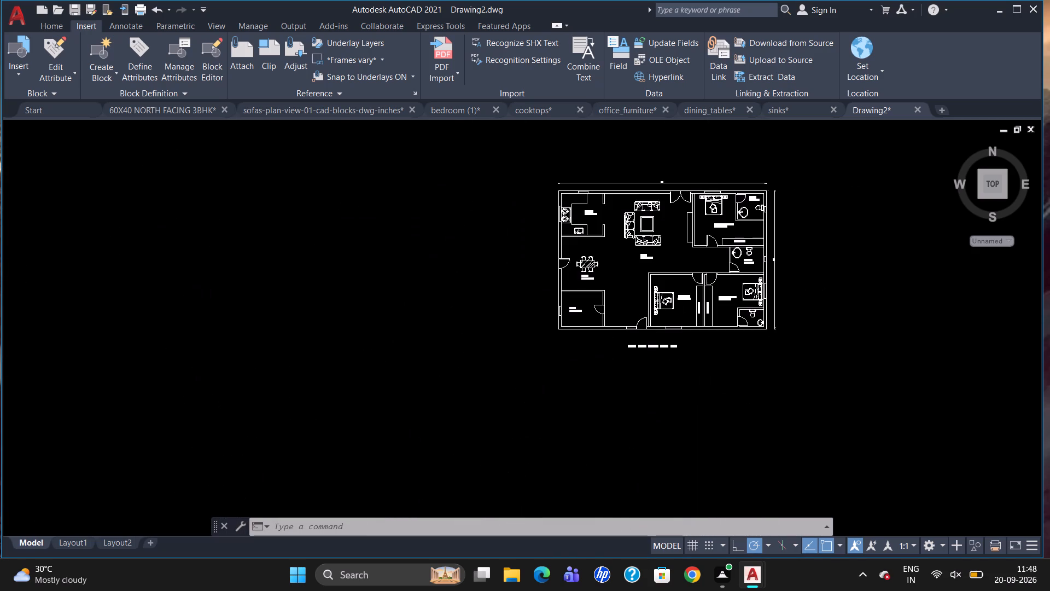
pyautogui.scroll(1, 771, 310)
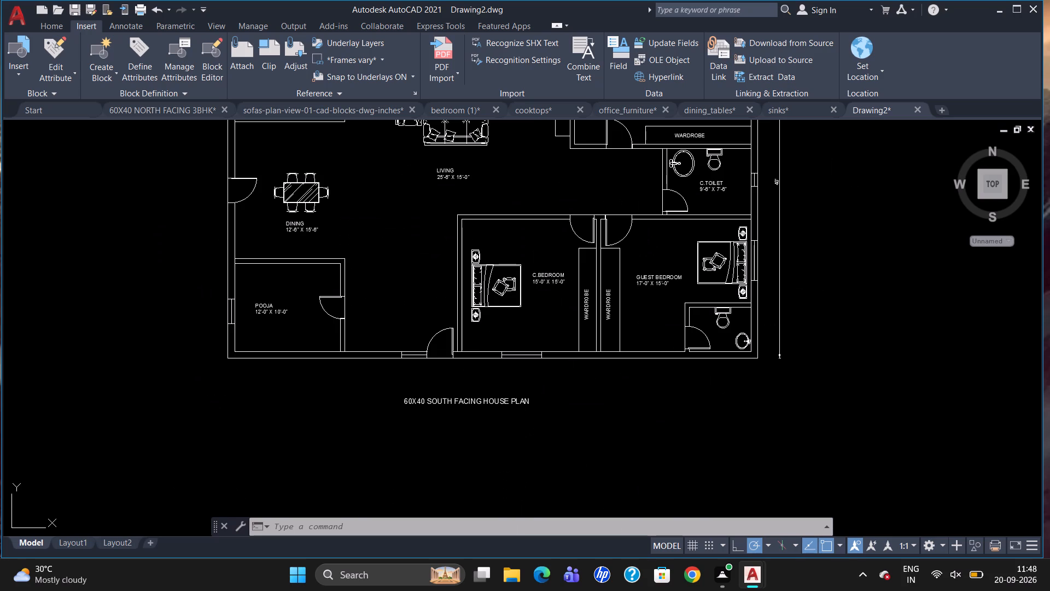
pyautogui.scroll(-2, 773, 313)
pyautogui.scroll(1, 759, 211)
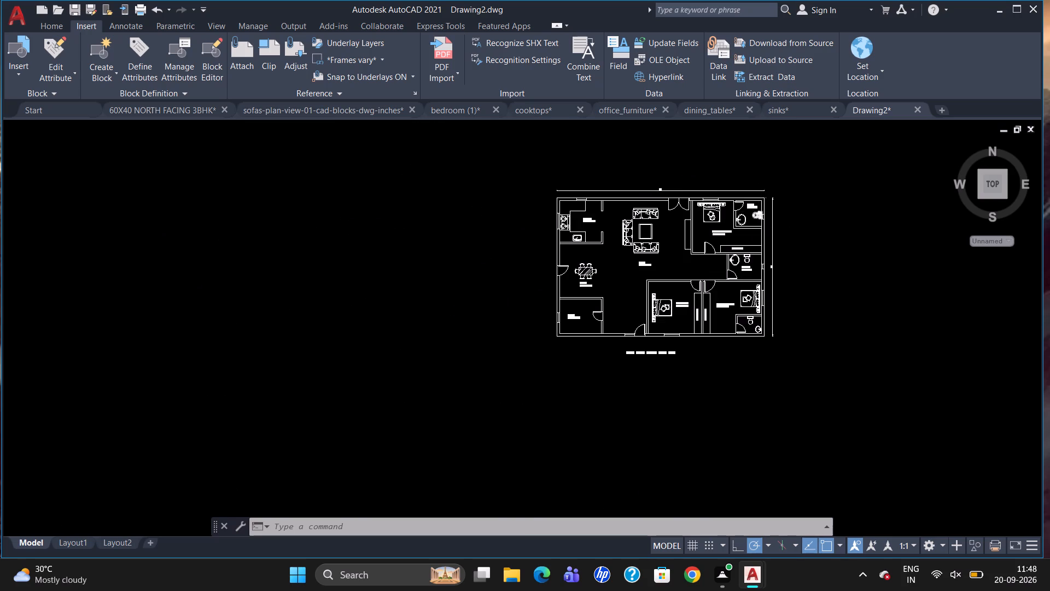
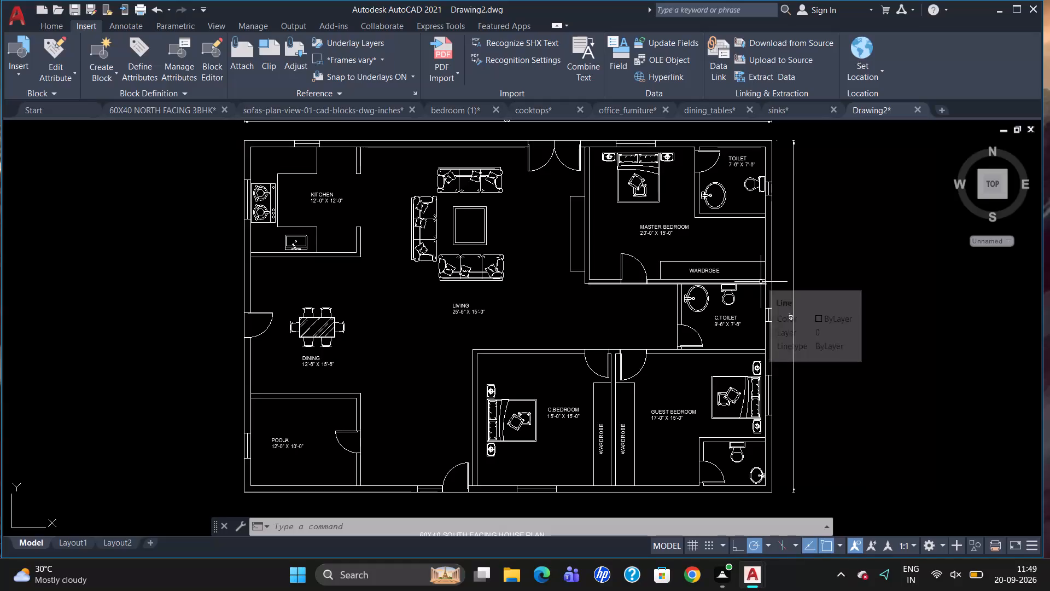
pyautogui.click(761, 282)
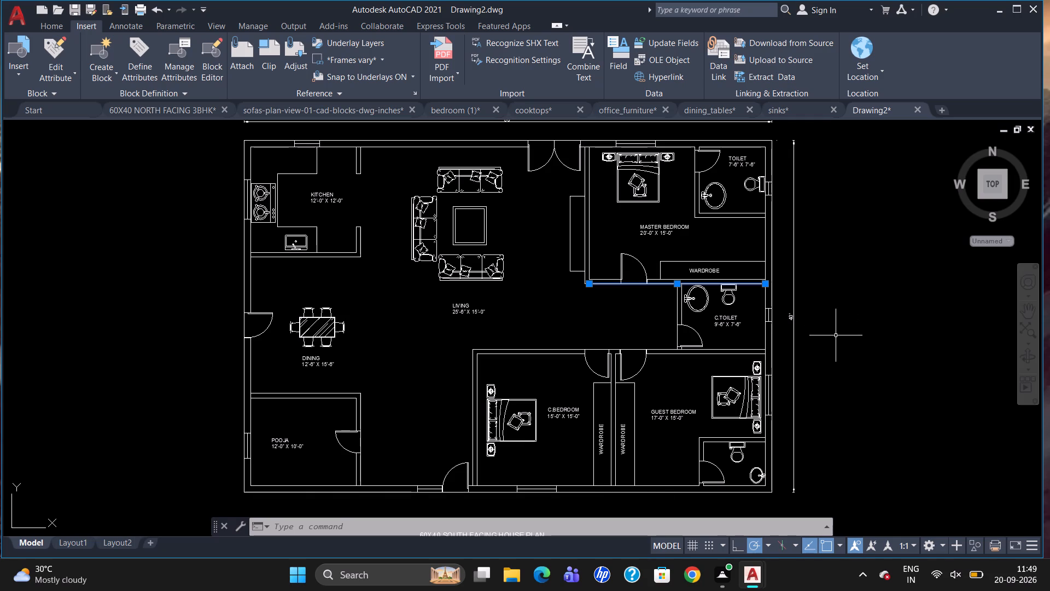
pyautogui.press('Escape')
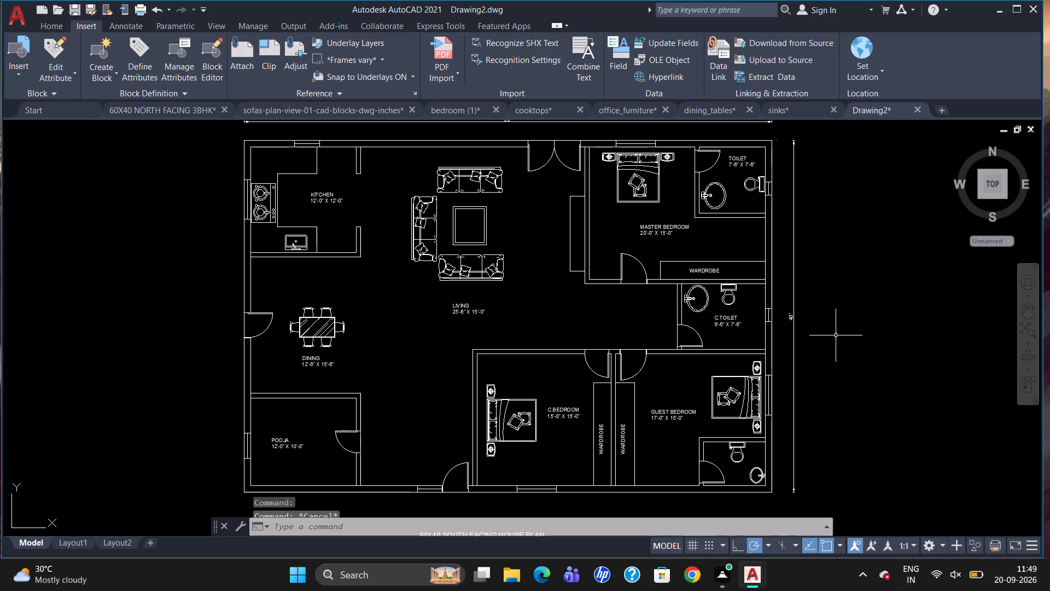
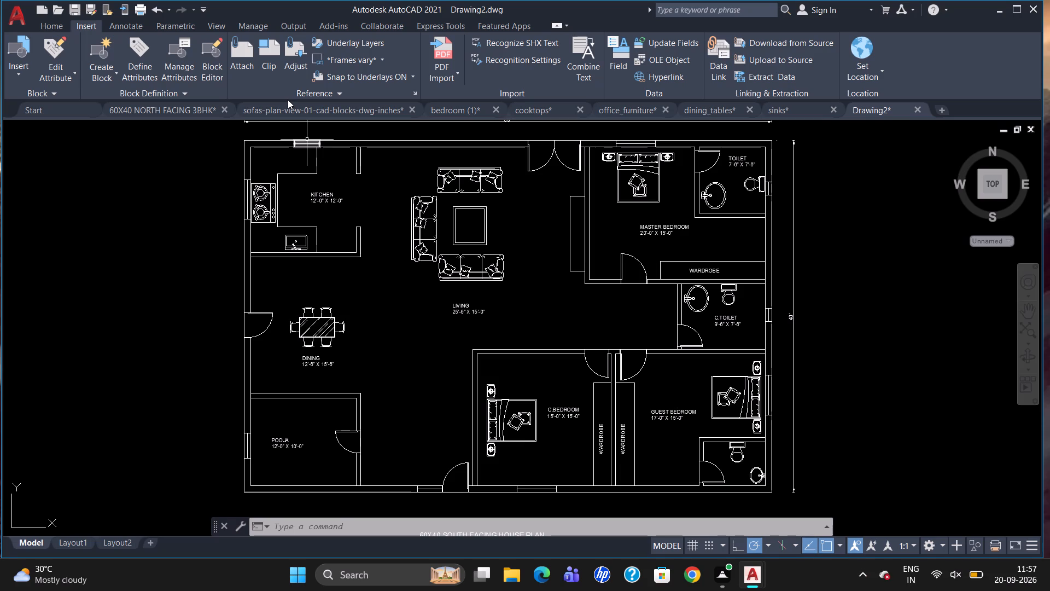
# Add the multiline text label "TV UNIT" with a 5" text height in the open area below the living room's TV unit.
pyautogui.scroll(-1, 369, 232)
pyautogui.scroll(2, 516, 262)
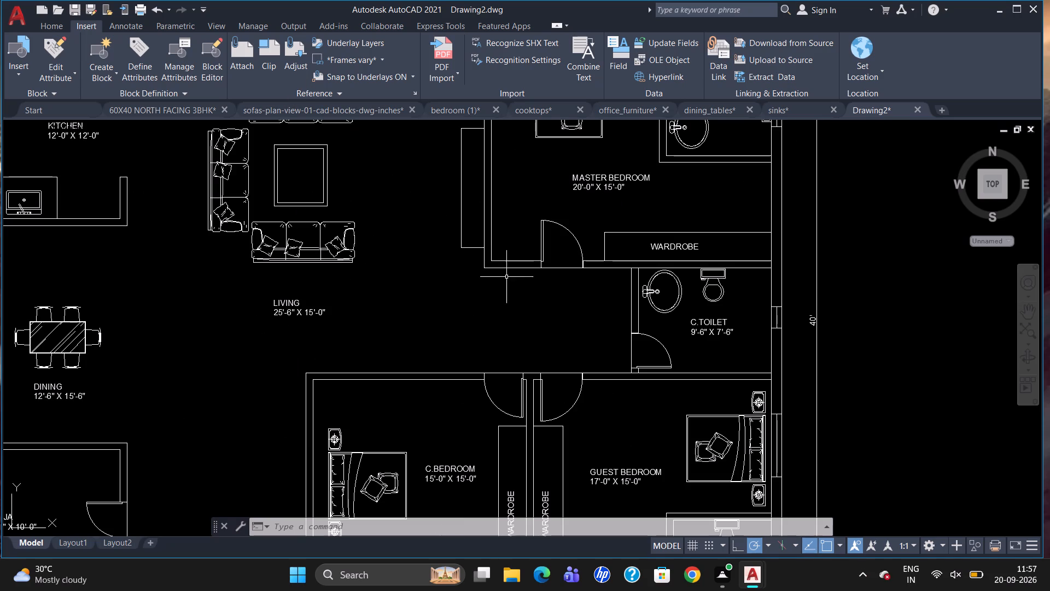
pyautogui.press('t')
pyautogui.press('Return')
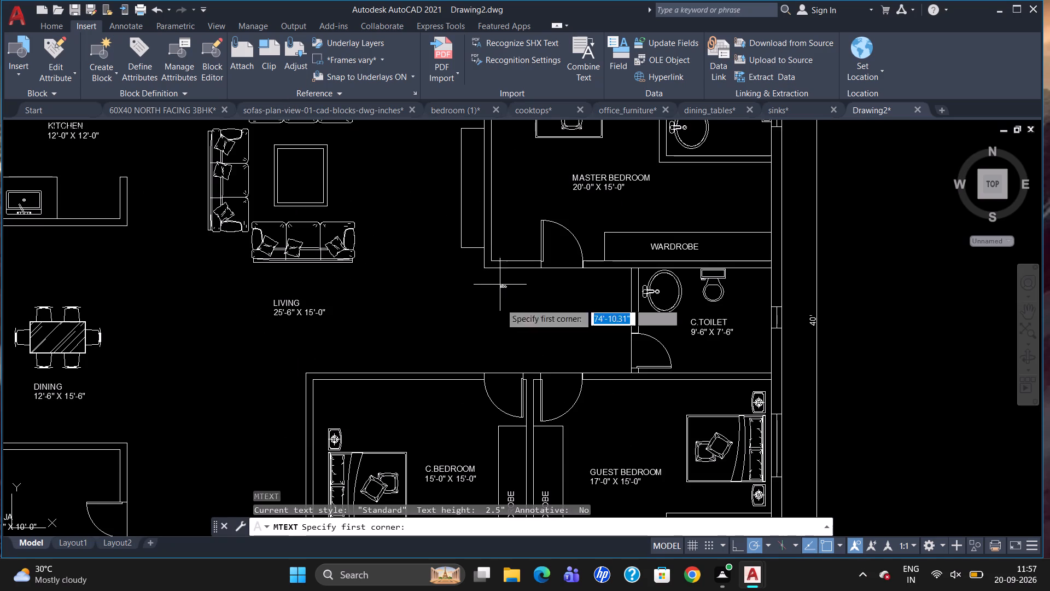
pyautogui.moveTo(473, 316); pyautogui.dragTo(478, 326)
pyautogui.click(587, 346)
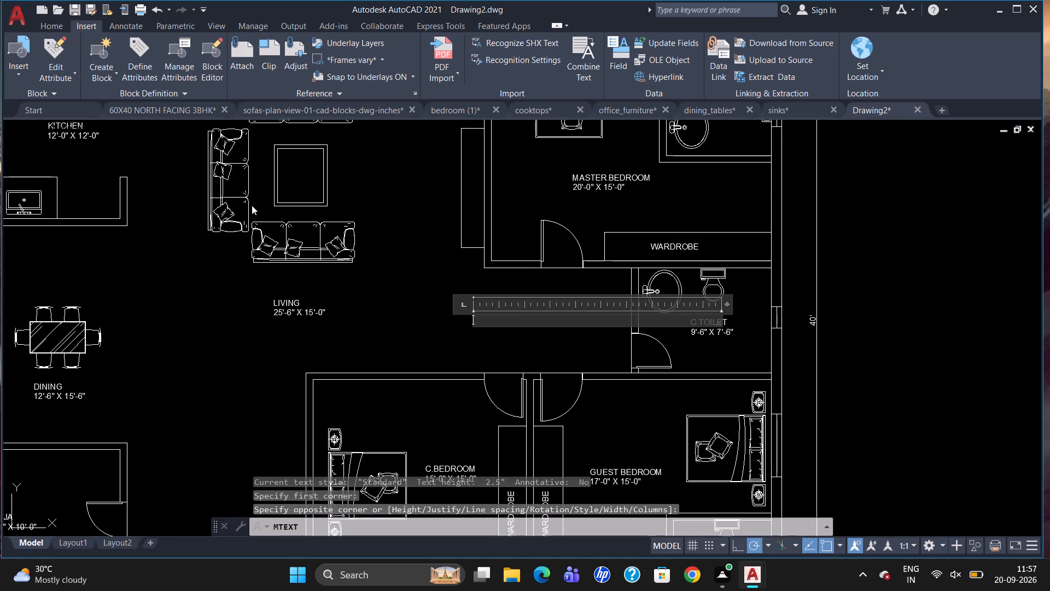
pyautogui.click(151, 59)
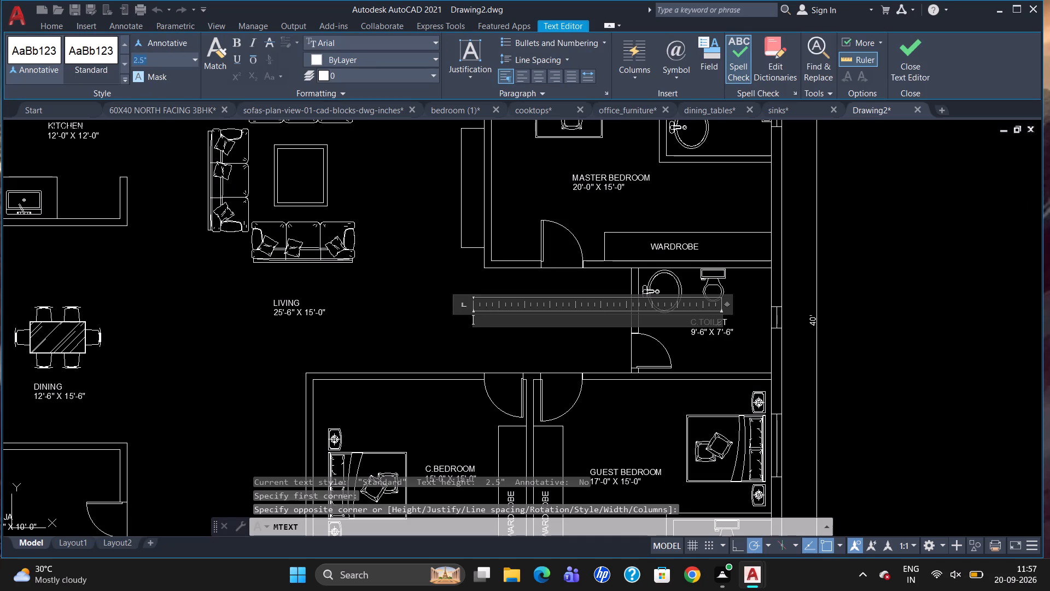
pyautogui.press('BackSpace')
pyautogui.press('5')
pyautogui.press('Return')
pyautogui.write('TV UNIT')
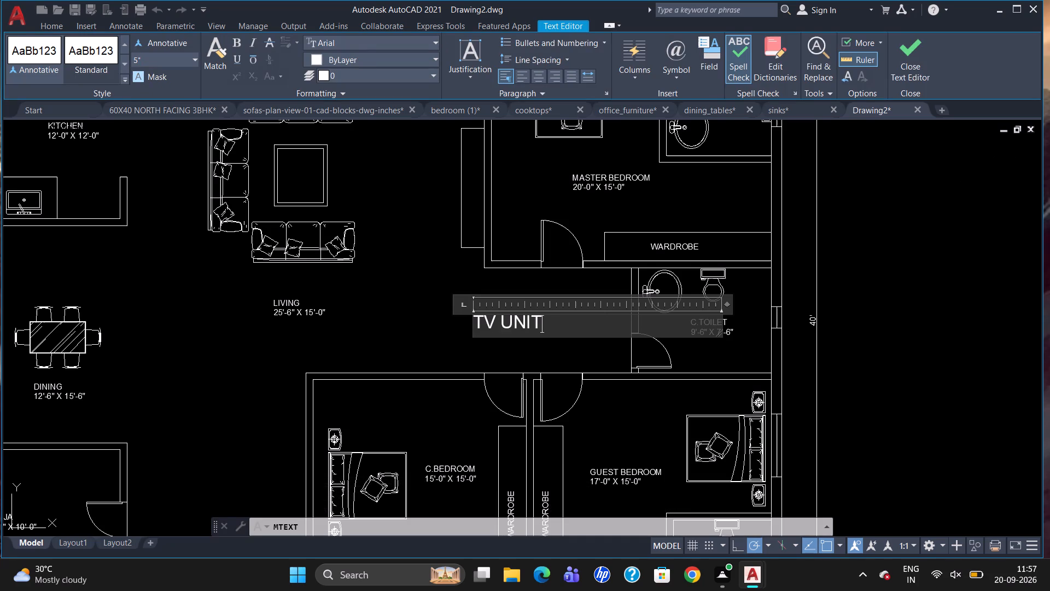
pyautogui.click(445, 327)
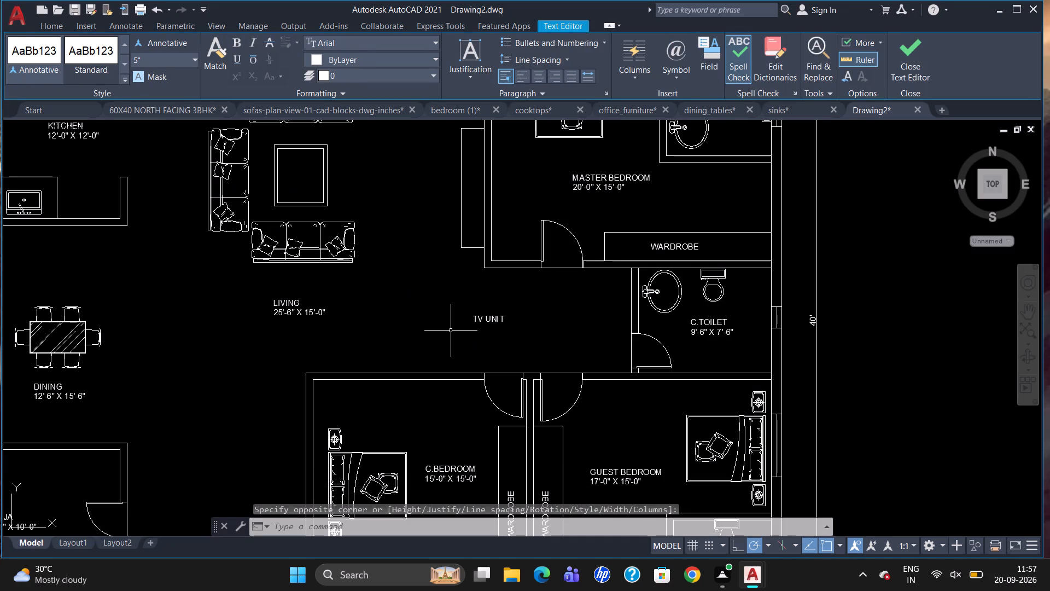
# Rotate the TV UNIT label 90 degrees so it reads vertically.
pyautogui.moveTo(500, 318); pyautogui.dragTo(508, 320)
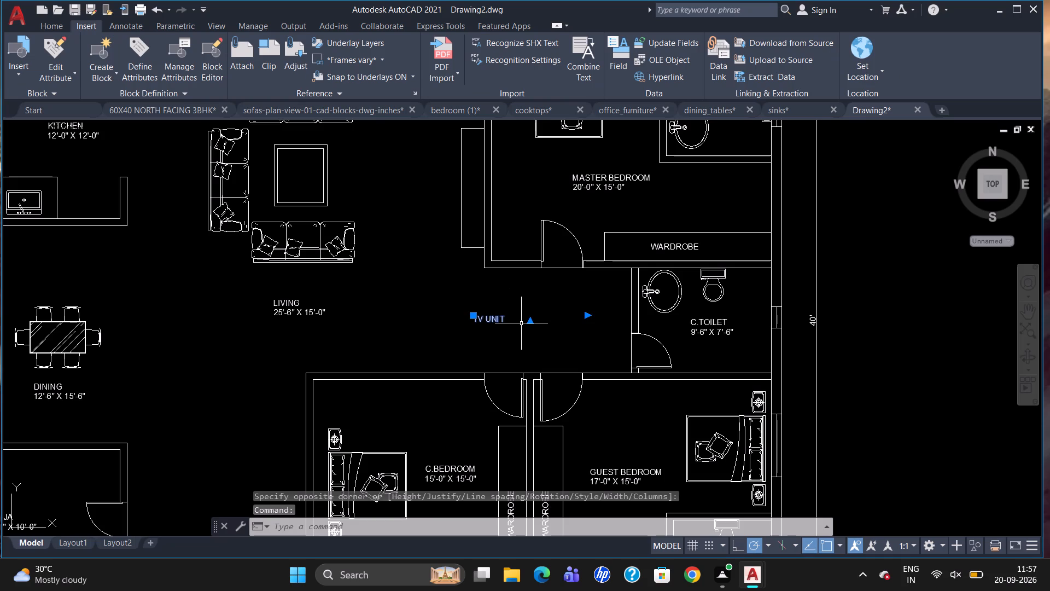
pyautogui.write('RO')
pyautogui.press('Return')
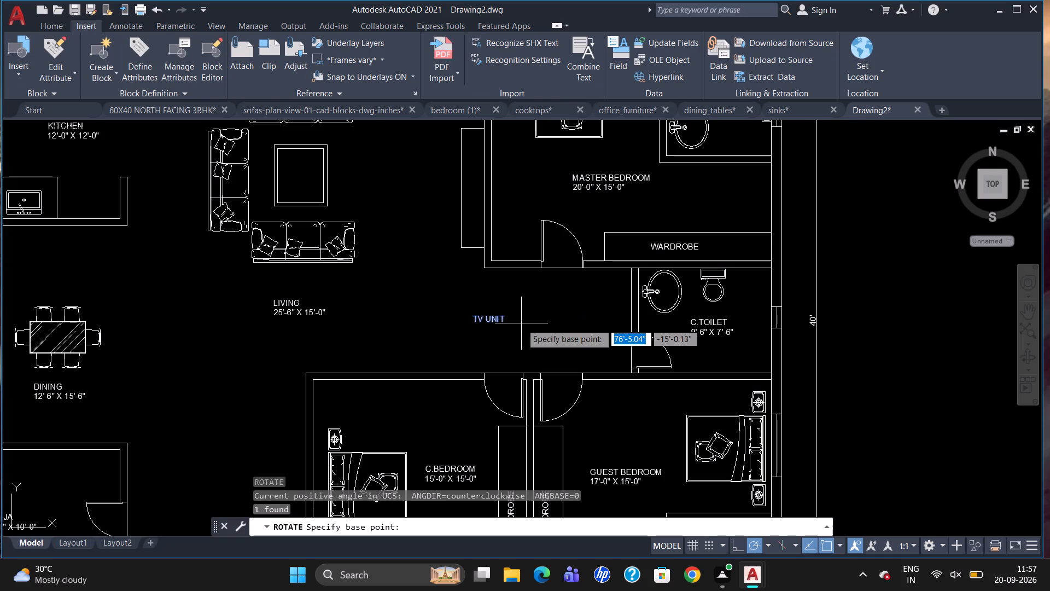
pyautogui.moveTo(499, 323); pyautogui.dragTo(497, 315)
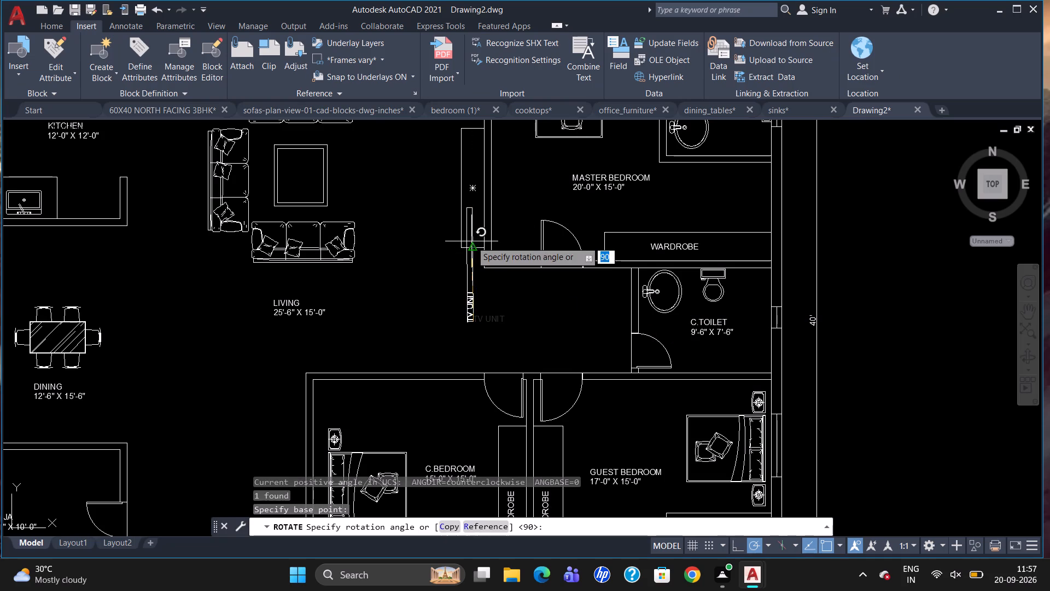
pyautogui.moveTo(471, 240); pyautogui.dragTo(472, 254)
# Move the TV UNIT label inside the narrow rectangle along the wall between the living room and master bedroom.
pyautogui.click(472, 303)
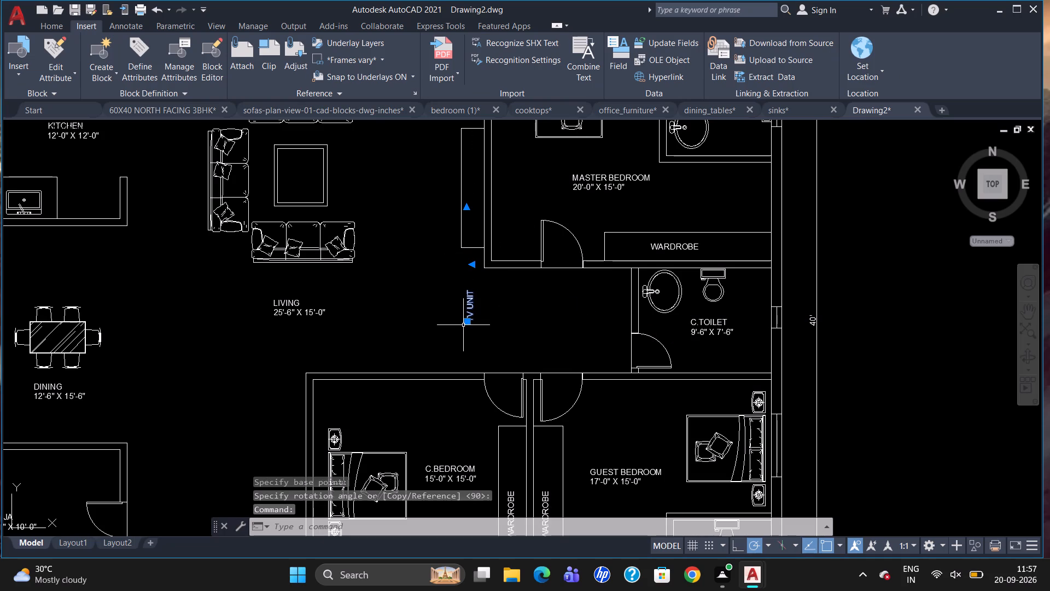
pyautogui.moveTo(465, 322); pyautogui.dragTo(463, 310)
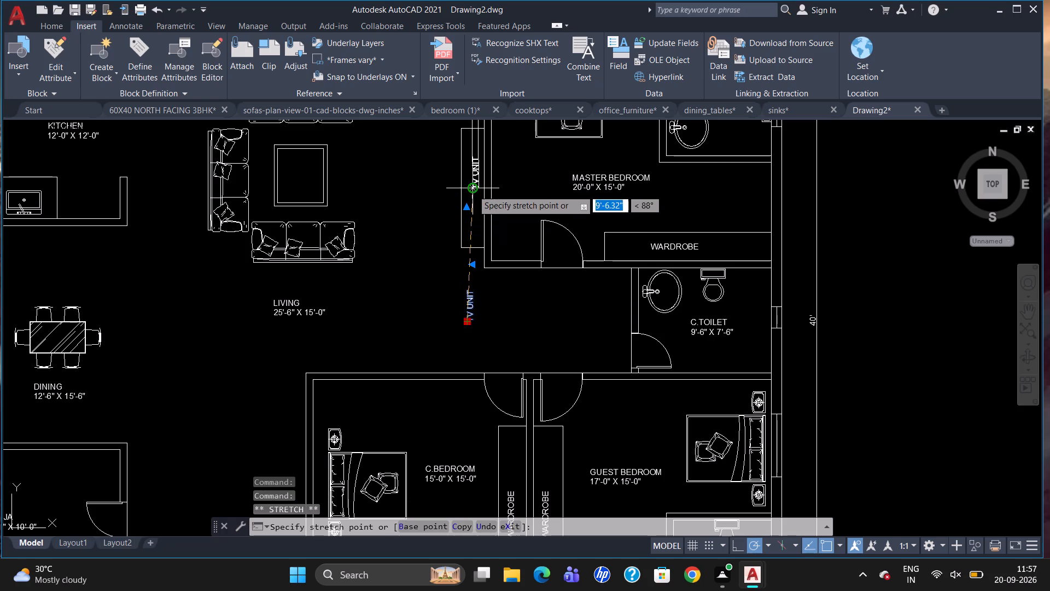
pyautogui.click(471, 200)
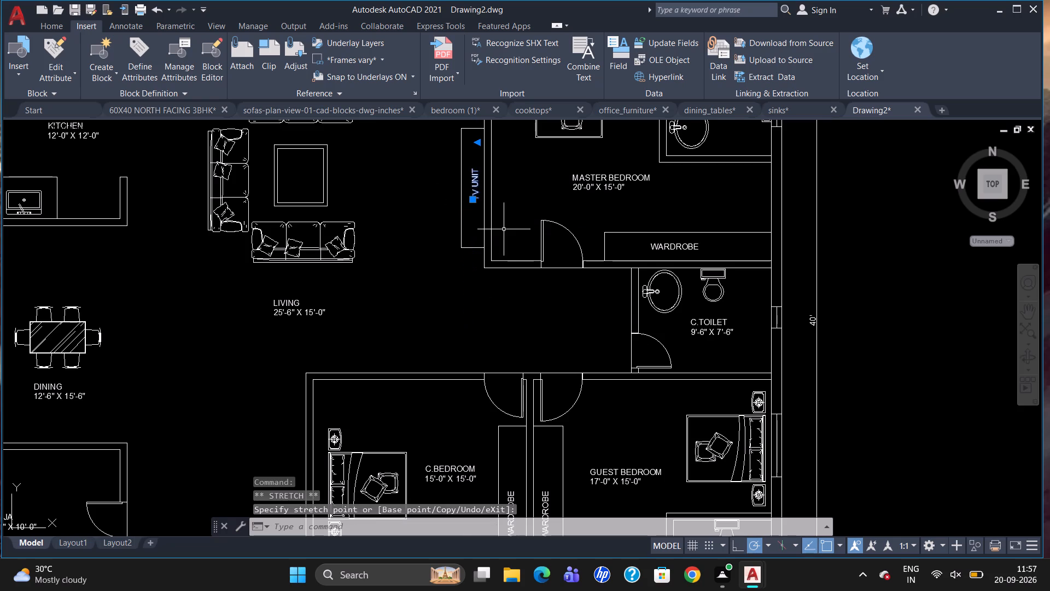
pyautogui.press('Escape')
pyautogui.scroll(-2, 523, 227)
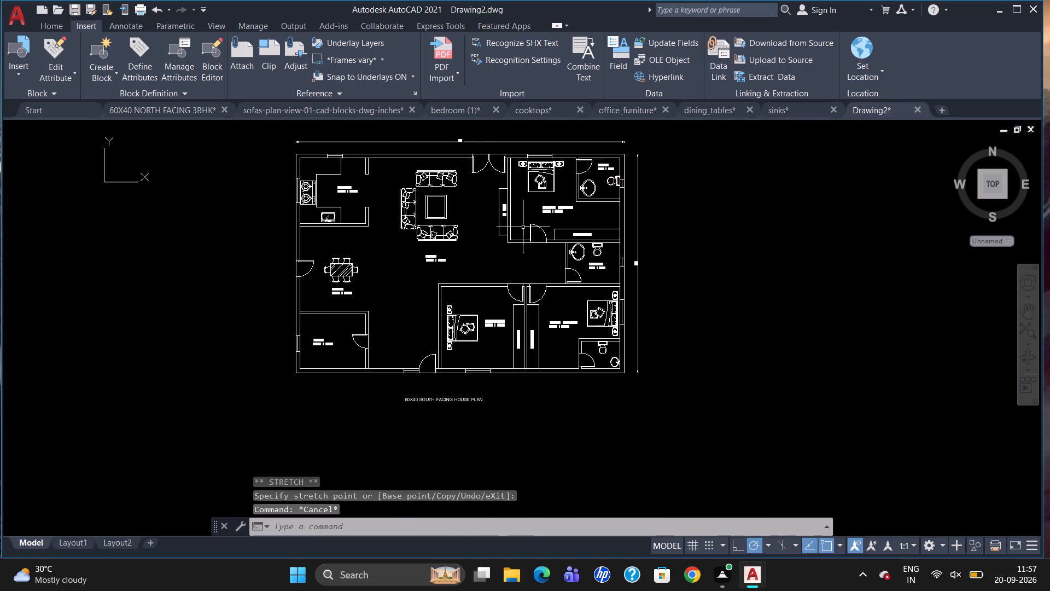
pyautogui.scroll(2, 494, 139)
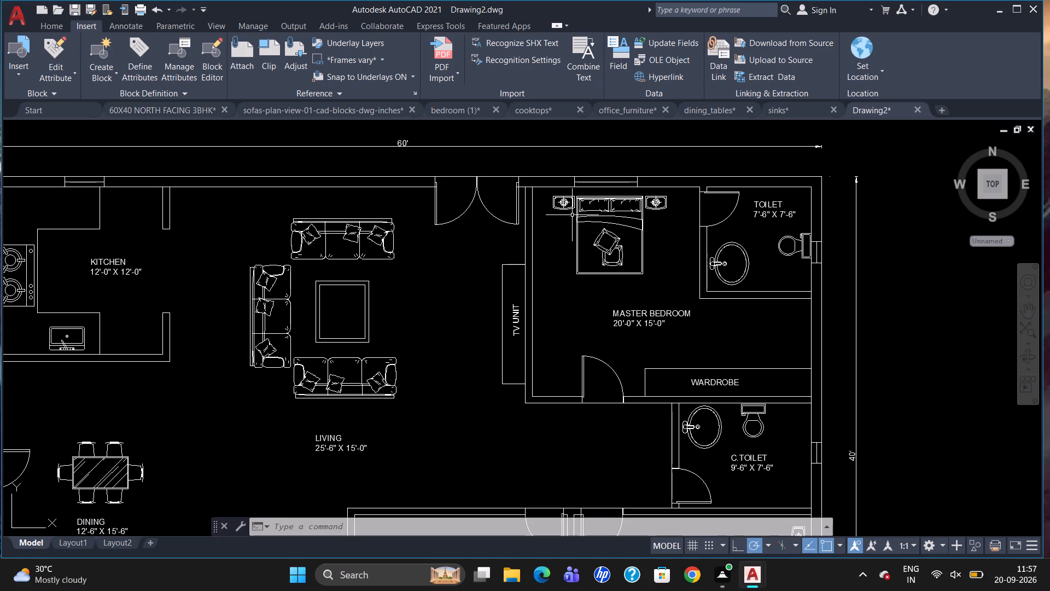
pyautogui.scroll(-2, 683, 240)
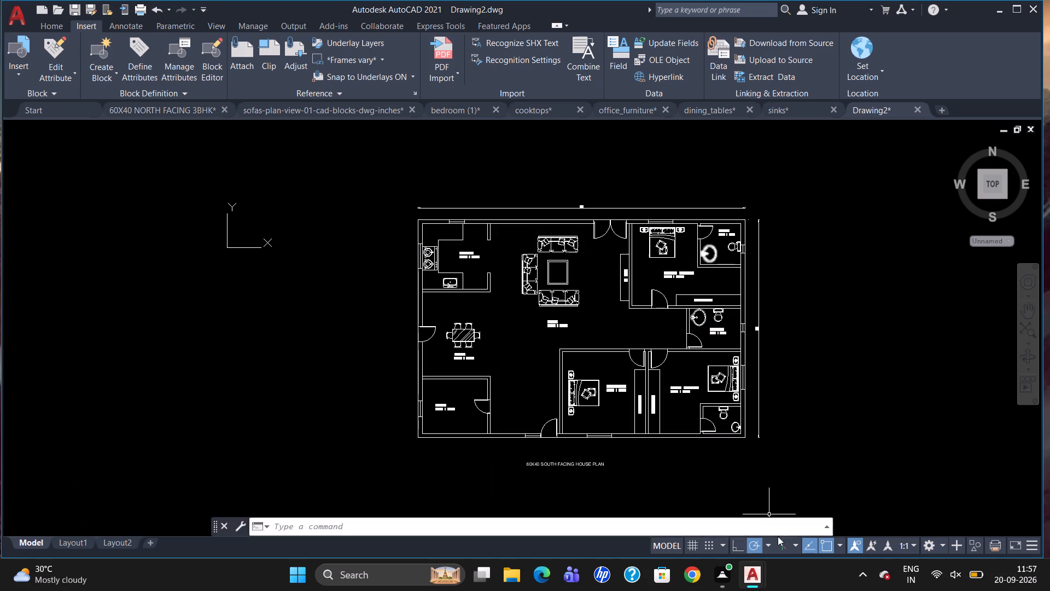
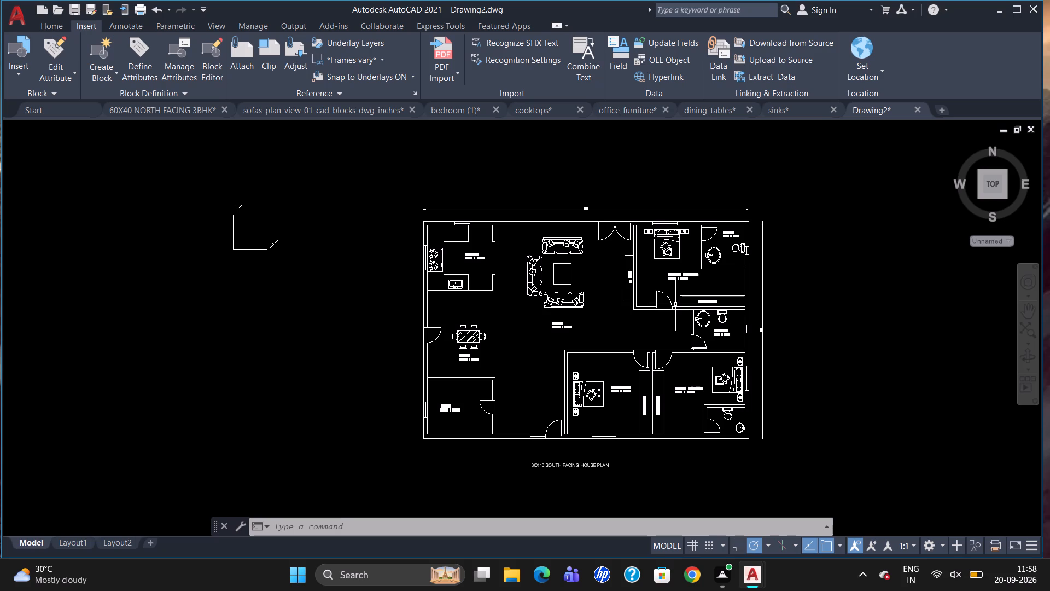
# Save the drawing in the Downloads folder under the name 60X40 SOUTH FACING HOUSE.
pyautogui.scroll(-1, 704, 291)
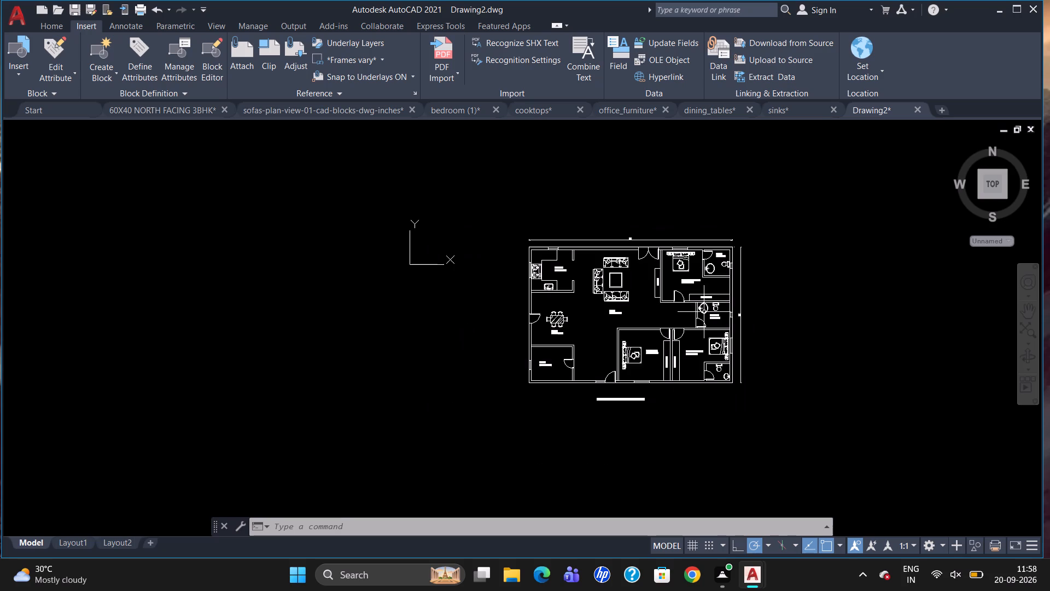
pyautogui.scroll(1, 700, 459)
pyautogui.scroll(-1, 698, 466)
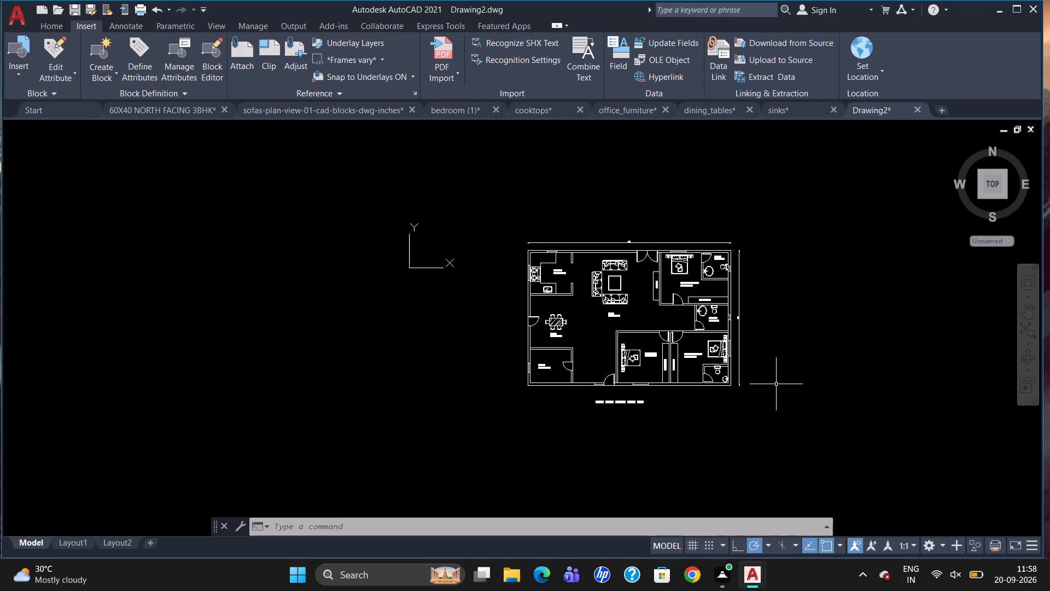
pyautogui.scroll(1, 779, 381)
pyautogui.hotkey('ctrl', 's')
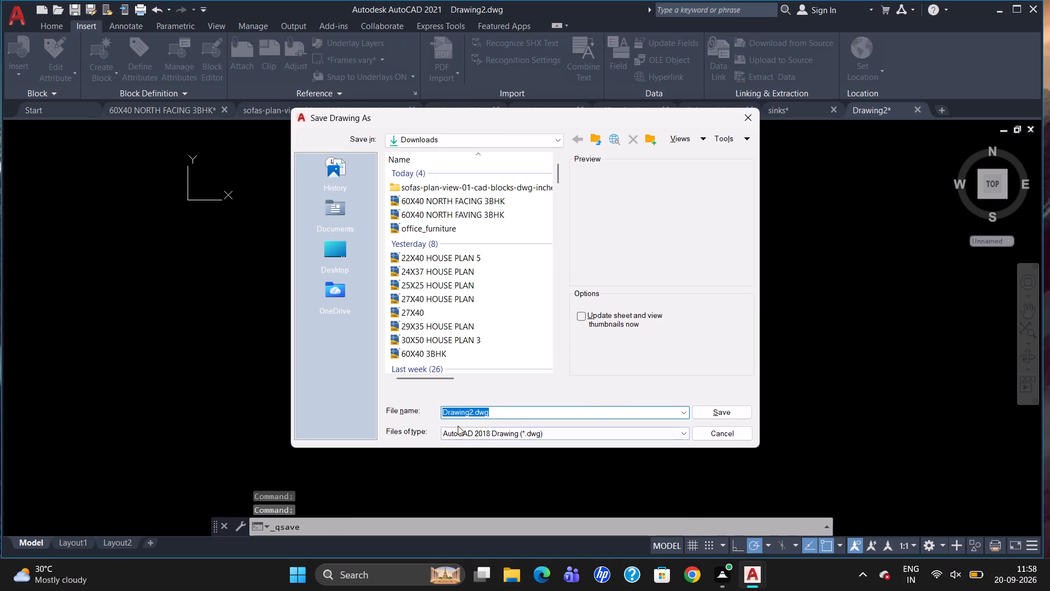
pyautogui.click(469, 416)
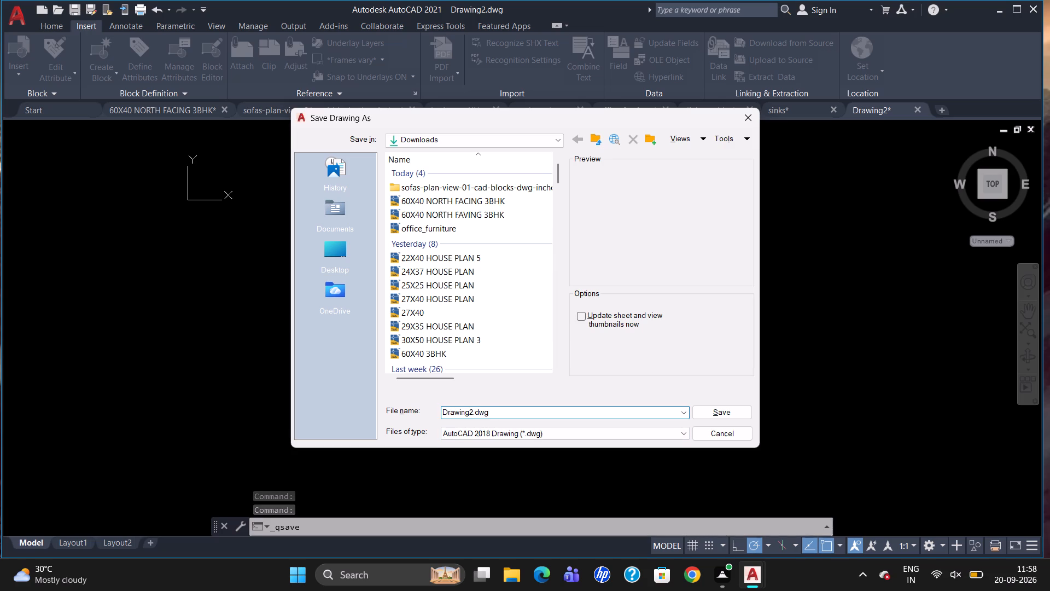
pyautogui.press('Right')
pyautogui.press('BackSpace')
pyautogui.press('BackSpace')
pyautogui.press('BackSpace')
pyautogui.press('BackSpace')
pyautogui.press('BackSpace')
pyautogui.press('BackSpace')
pyautogui.press('BackSpace')
pyautogui.press('BackSpace')
pyautogui.press('BackSpace')
pyautogui.press('BackSpace')
pyautogui.press('BackSpace')
pyautogui.press('BackSpace')
pyautogui.press('BackSpace')
pyautogui.press('BackSpace')
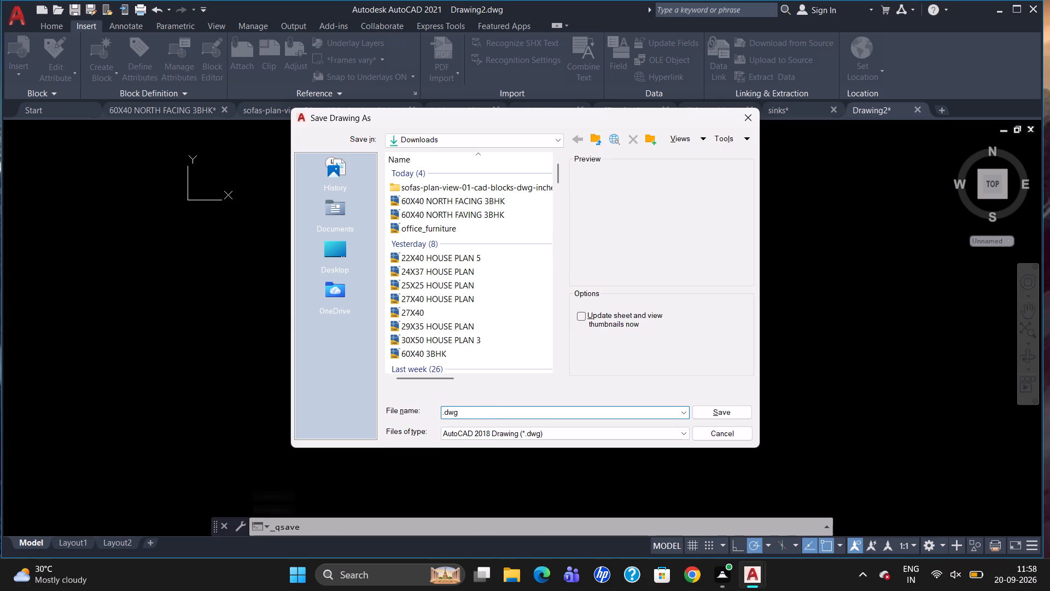
pyautogui.write('60X40')
pyautogui.press('space')
pyautogui.write('SOUTH FACING HOUSE')
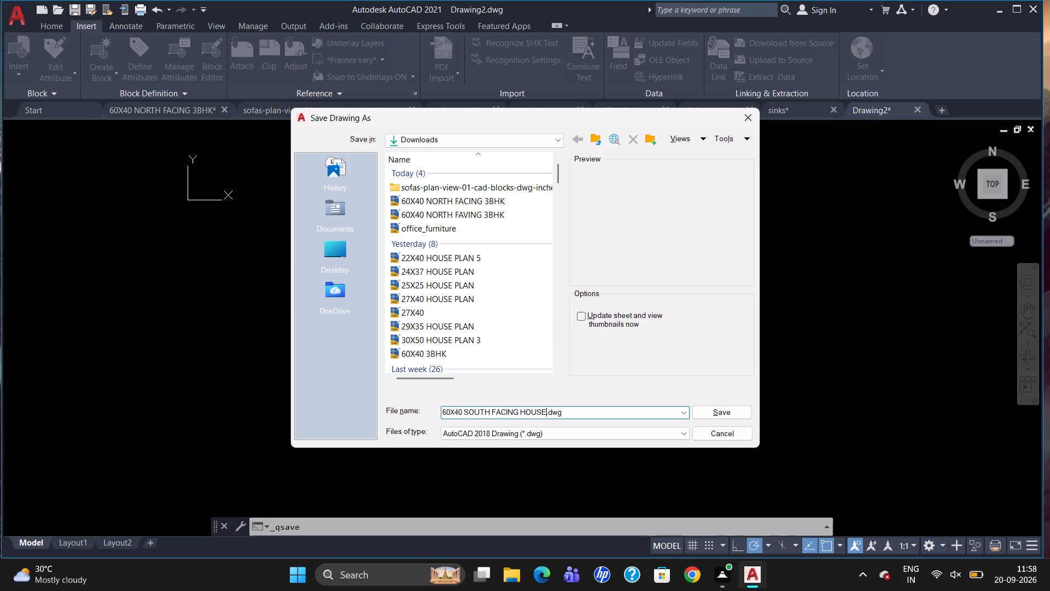
pyautogui.press('Return')
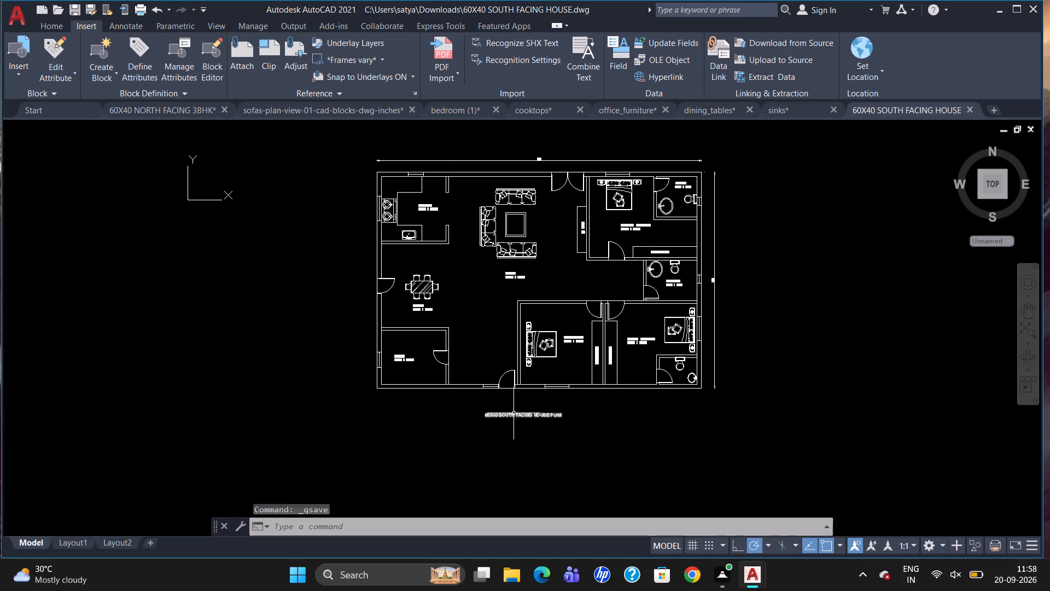
# Query the drawing's log file path with LOGFILENAME.
pyautogui.click(617, 529)
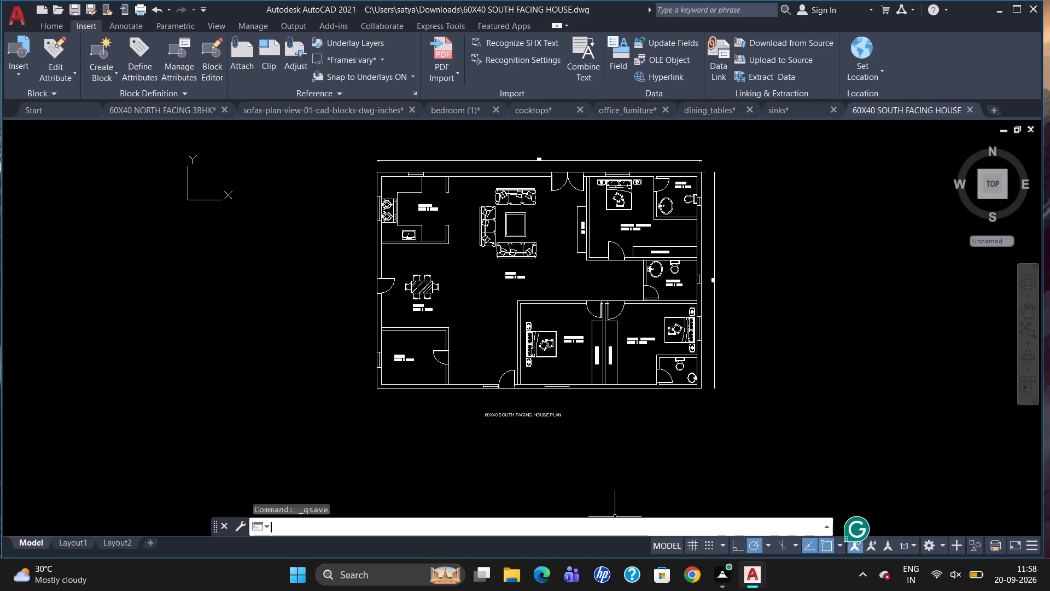
pyautogui.write('LOGFILENAME')
pyautogui.press('Return')
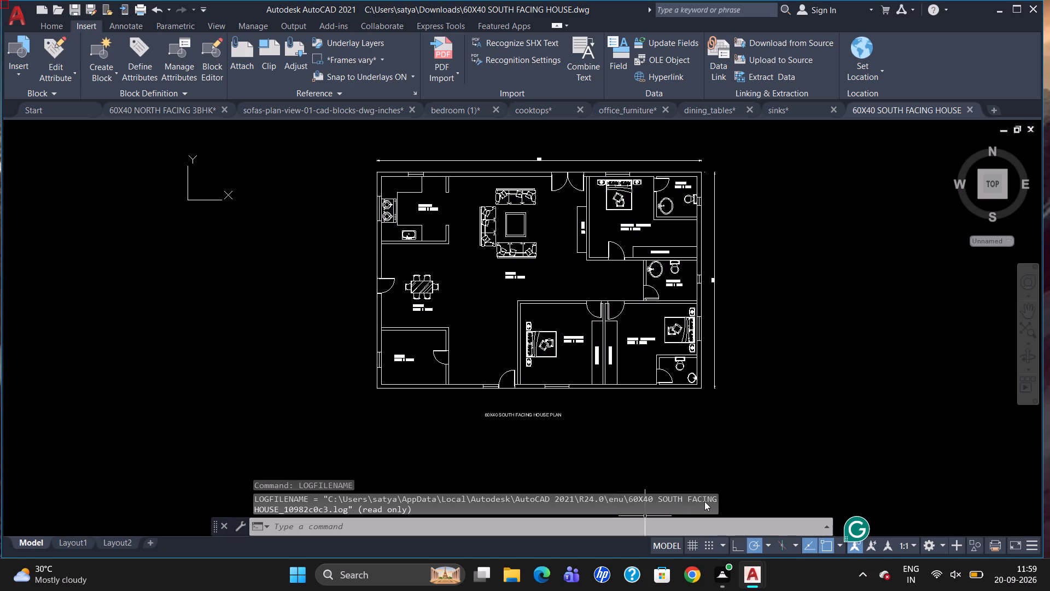
# Start a single-sheet plot of the model and choose DWG To PDF.pc3 as the plotter.
pyautogui.hotkey('ctrl', 'p')
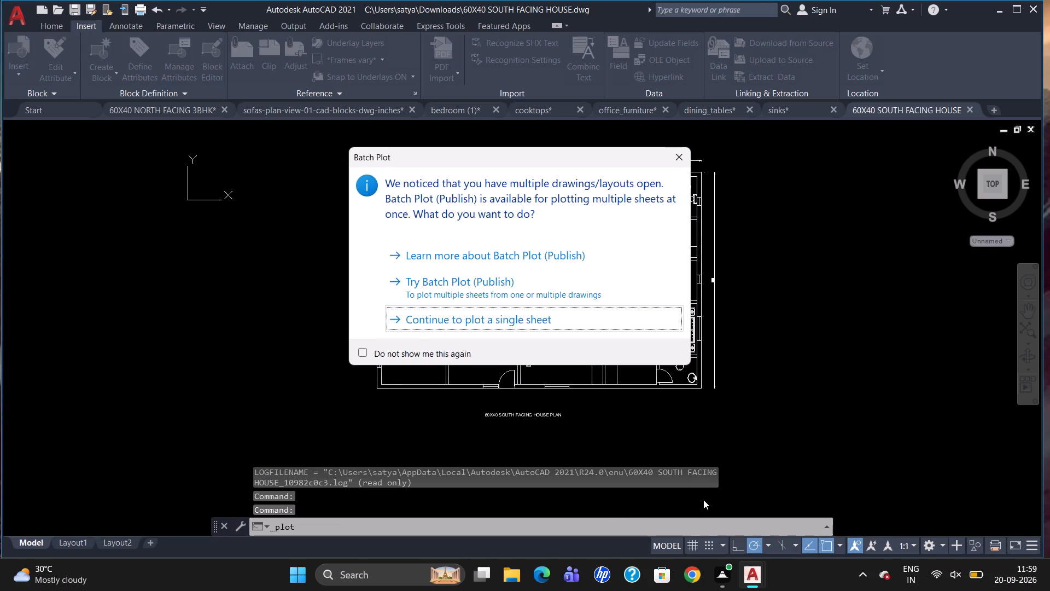
pyautogui.click(519, 313)
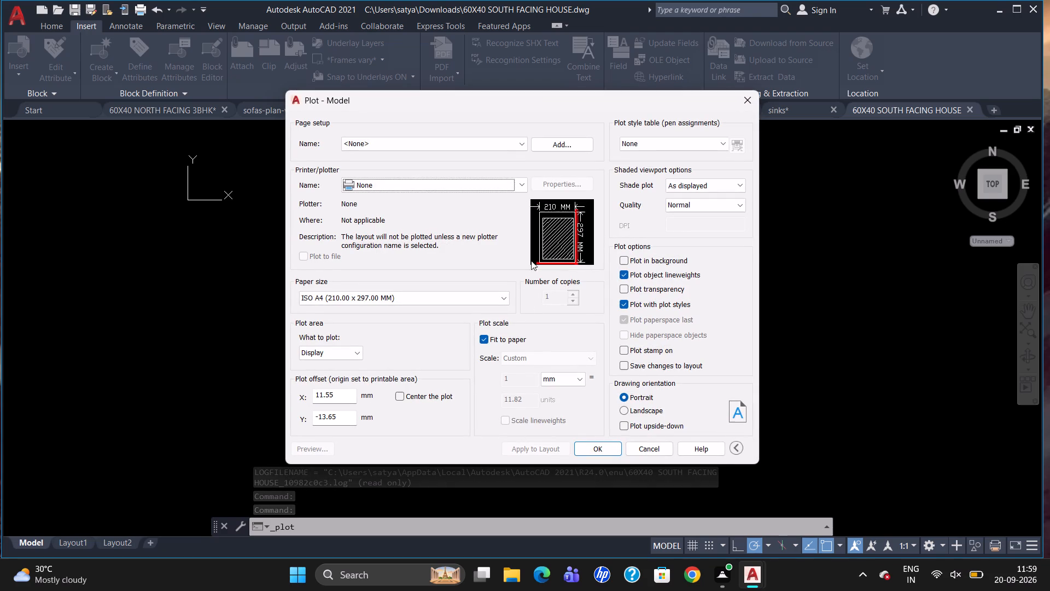
pyautogui.click(519, 178)
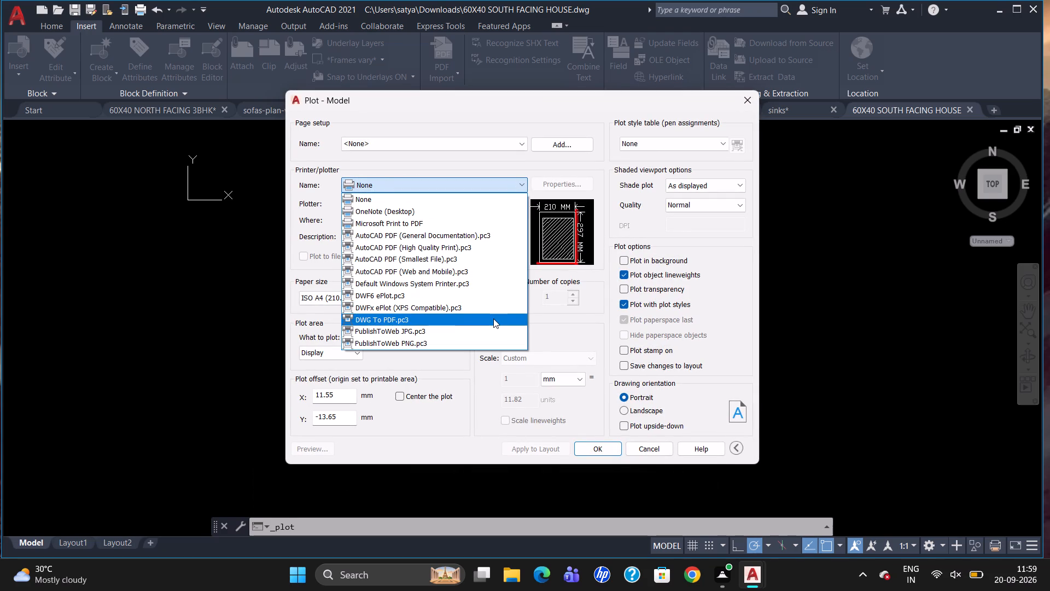
pyautogui.click(493, 318)
# Set the PDF vector quality and raster image quality both to 4800 dpi, applying the changes to the current plot only.
pyautogui.click(495, 256)
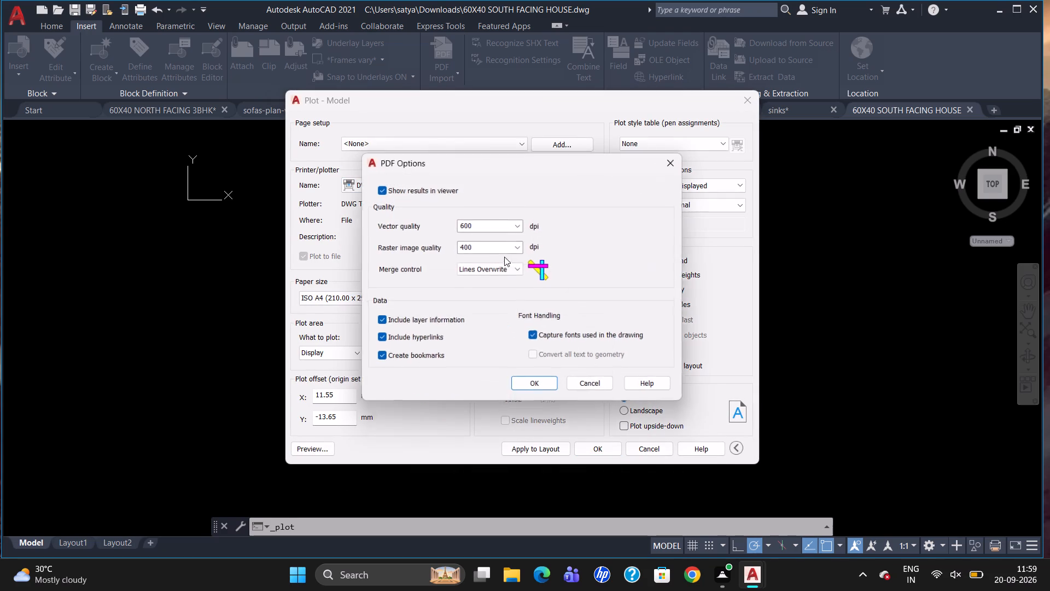
pyautogui.moveTo(518, 224); pyautogui.dragTo(522, 232)
pyautogui.moveTo(514, 305); pyautogui.dragTo(516, 299)
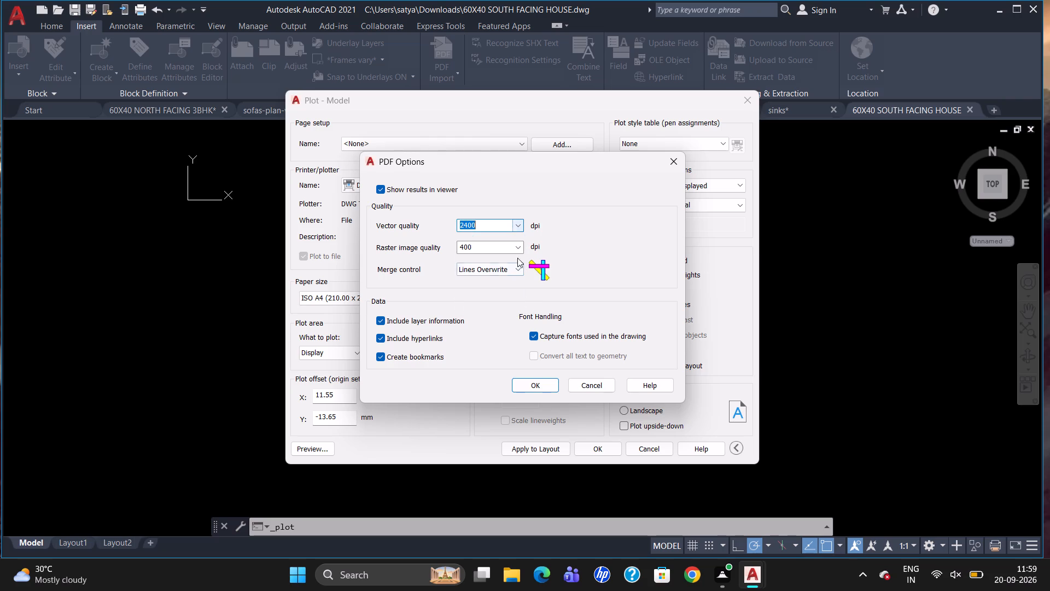
pyautogui.moveTo(517, 241); pyautogui.dragTo(515, 259)
pyautogui.moveTo(506, 329); pyautogui.dragTo(503, 312)
pyautogui.click(524, 222)
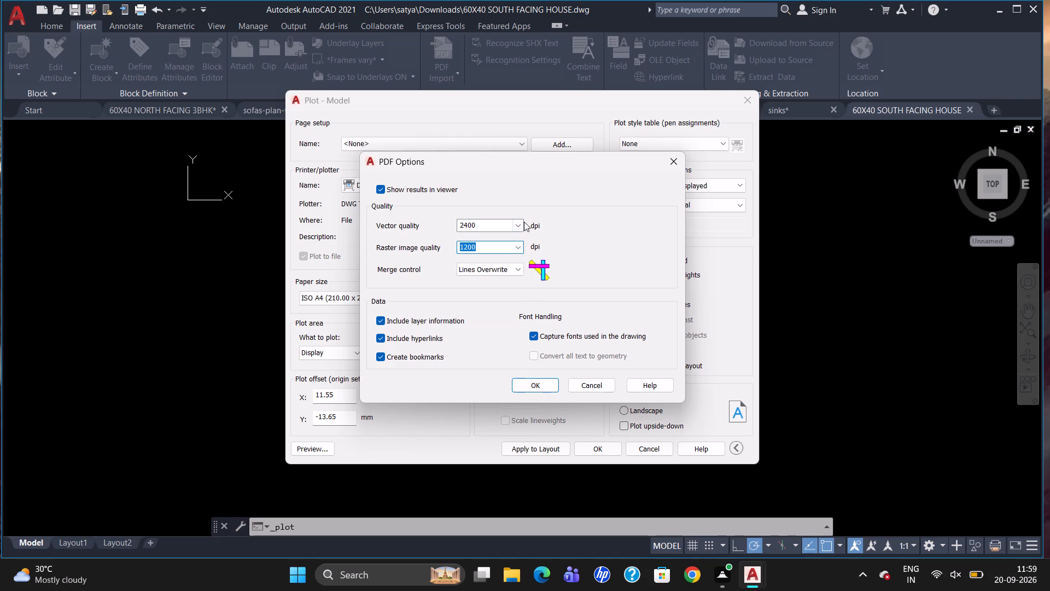
pyautogui.click(515, 222)
pyautogui.click(511, 305)
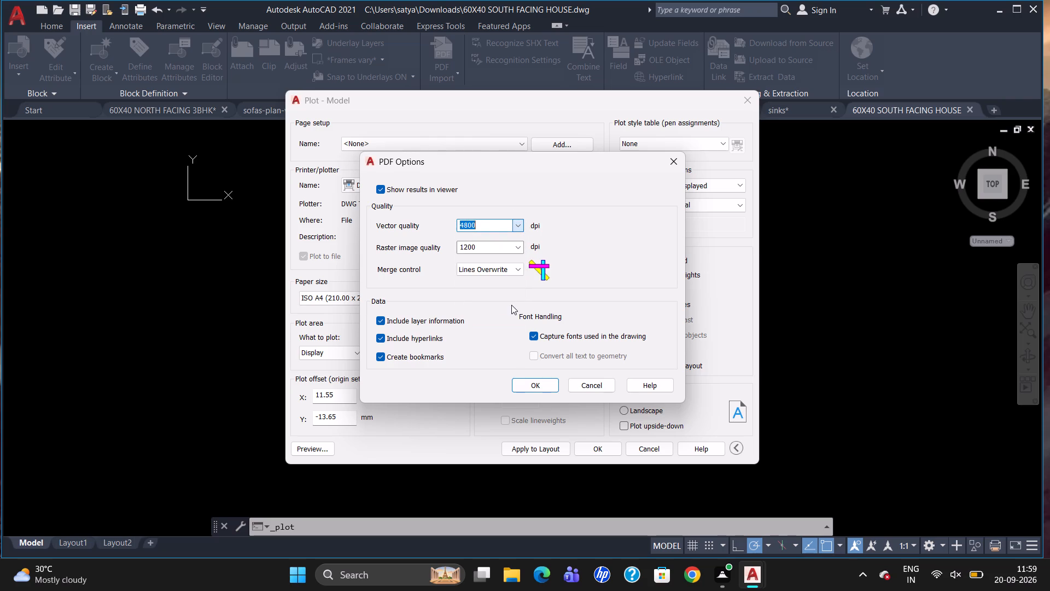
pyautogui.moveTo(520, 246); pyautogui.dragTo(520, 253)
pyautogui.click(503, 333)
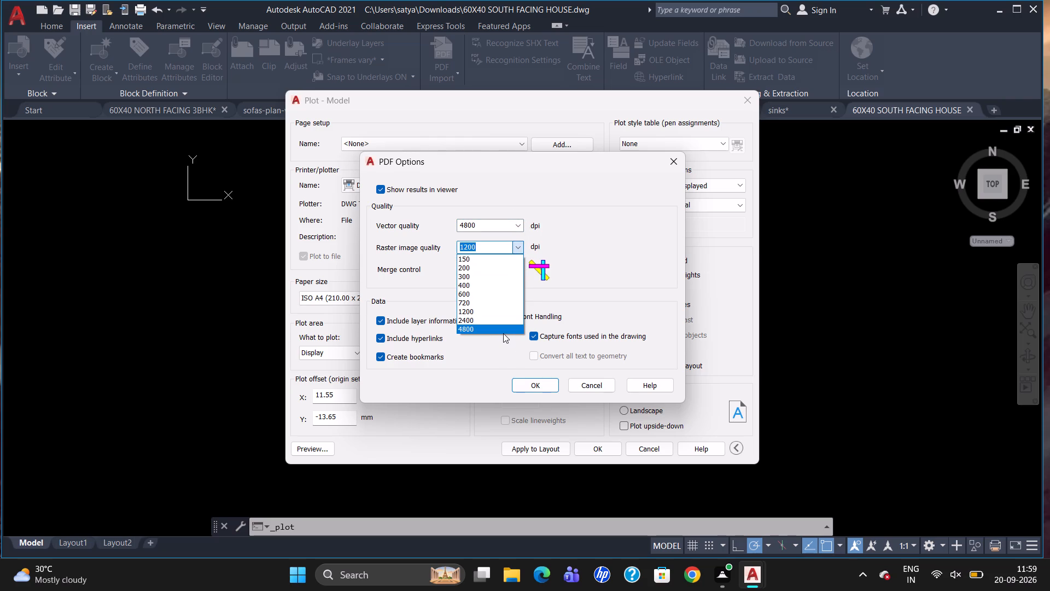
pyautogui.click(501, 329)
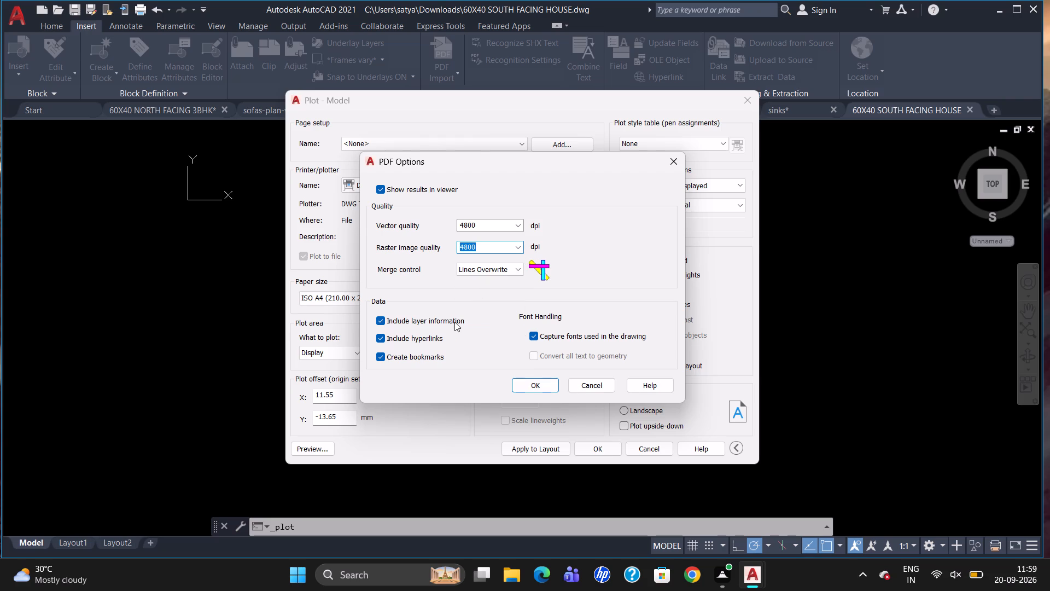
pyautogui.click(536, 379)
pyautogui.click(507, 334)
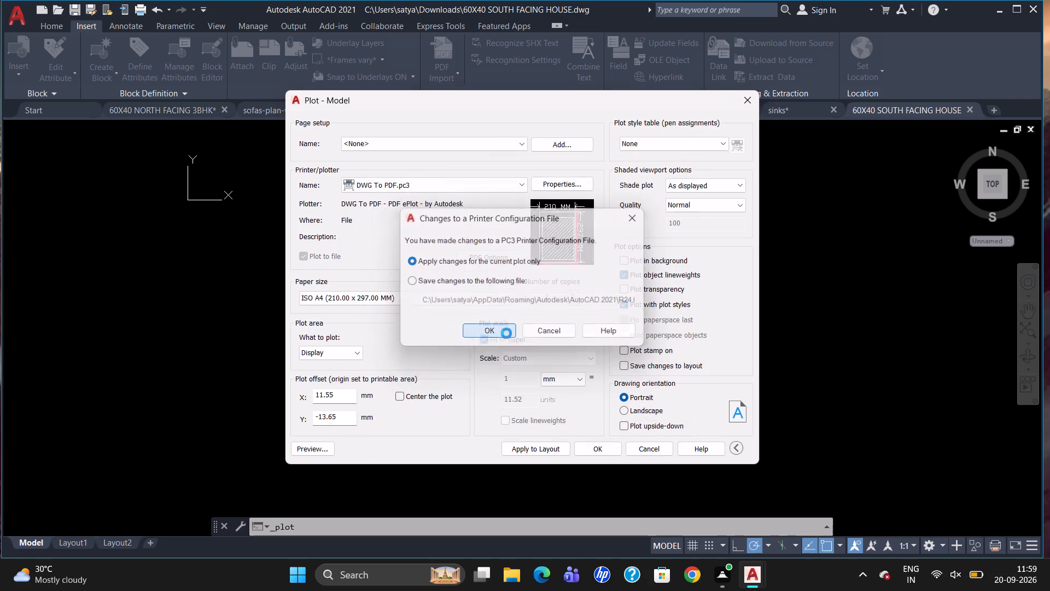
# Set the paper size to ISO full bleed A3 (297.00 x 420.00 MM) and centre the plot on it.
pyautogui.click(428, 295)
pyautogui.scroll(7, 427, 341)
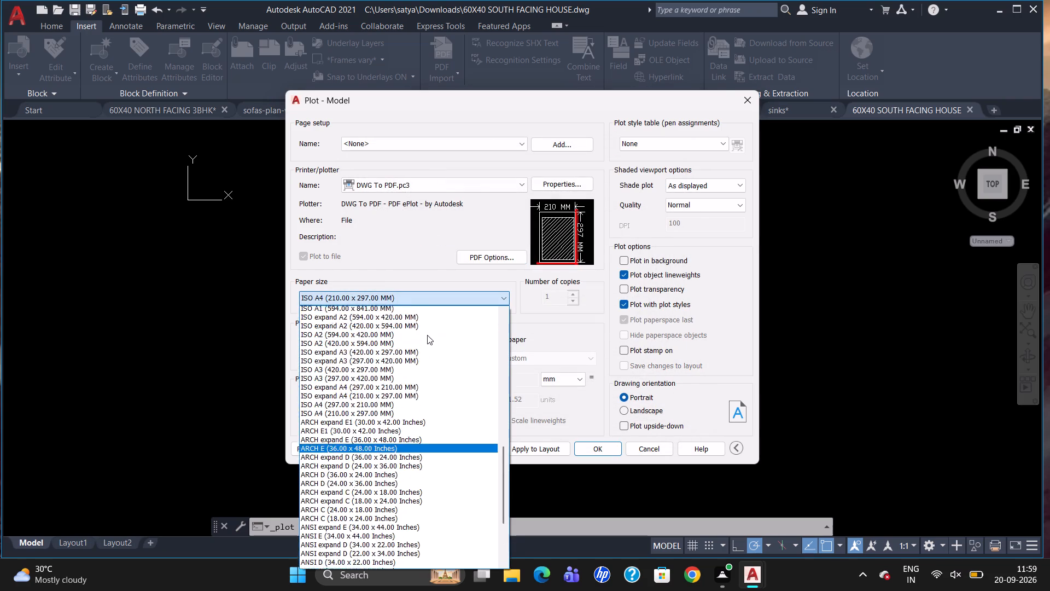
pyautogui.scroll(10, 427, 335)
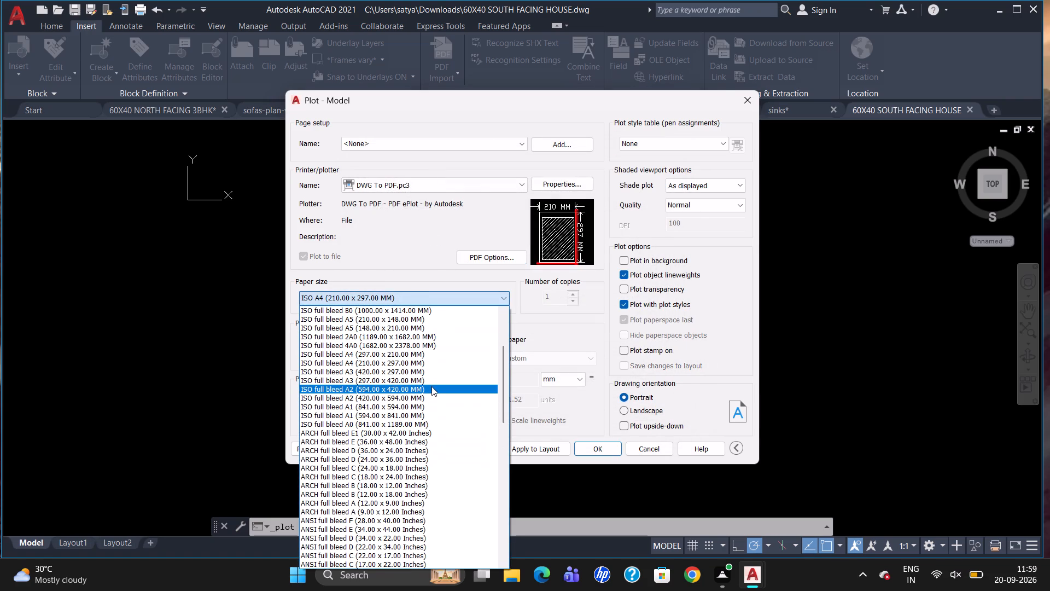
pyautogui.click(429, 379)
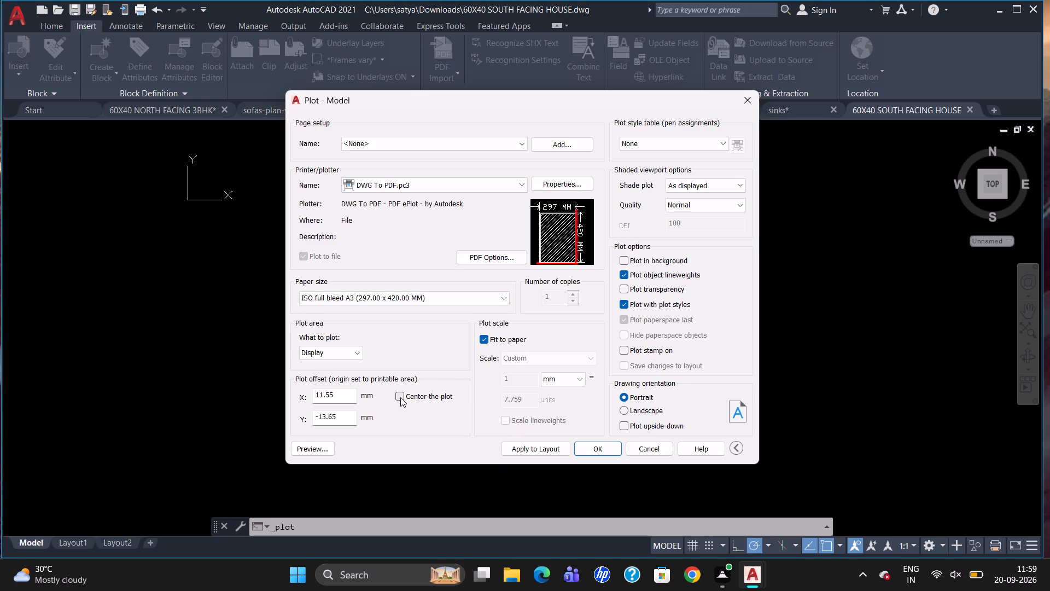
pyautogui.click(400, 397)
# Assign the acad.ctb plot style table to all layouts and set the shaded viewport quality to Maximum.
pyautogui.click(649, 141)
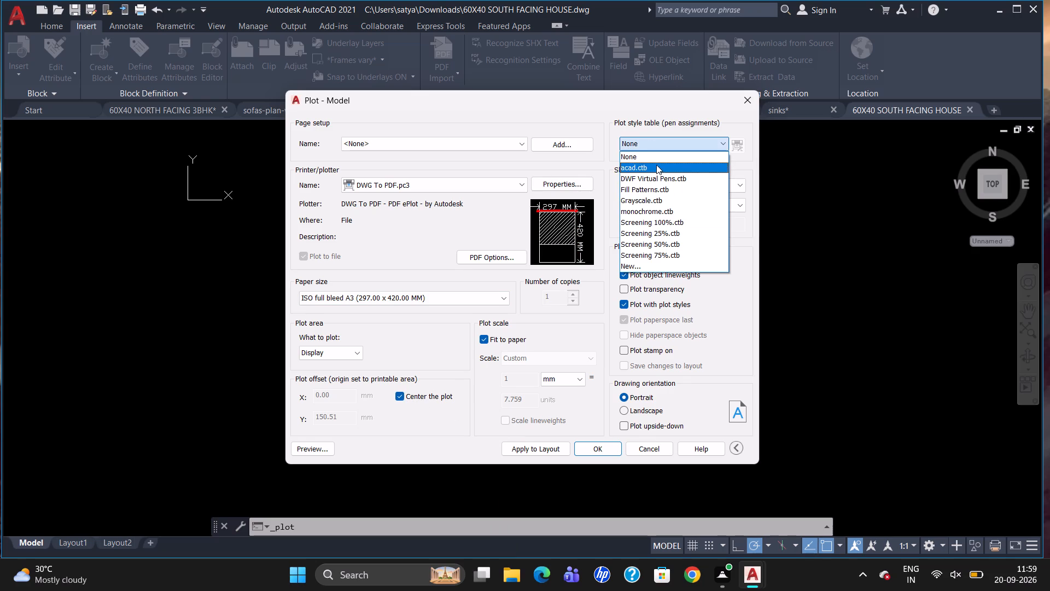
pyautogui.click(657, 168)
pyautogui.click(527, 318)
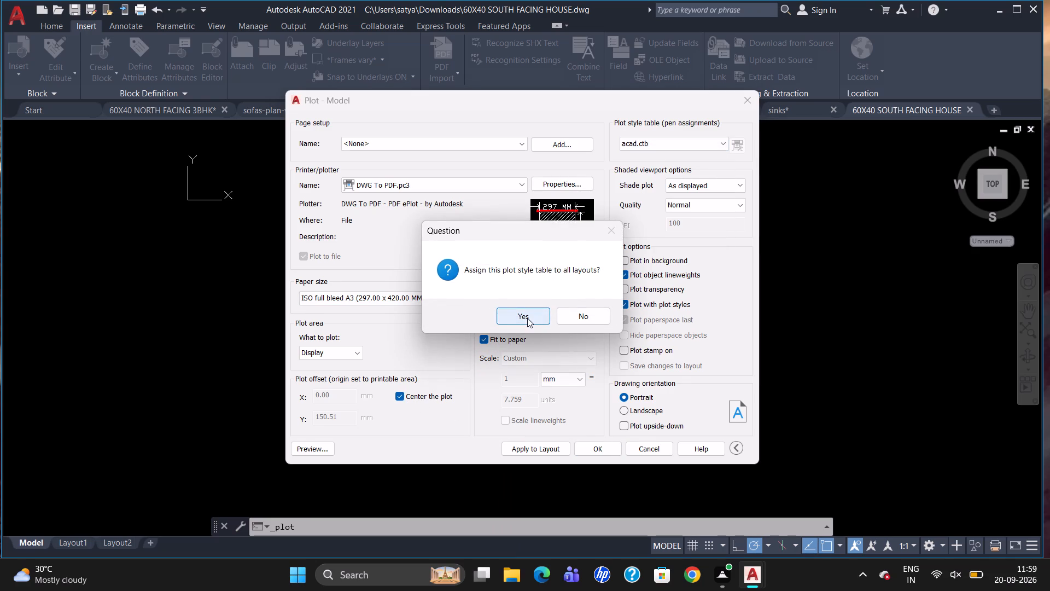
pyautogui.click(690, 205)
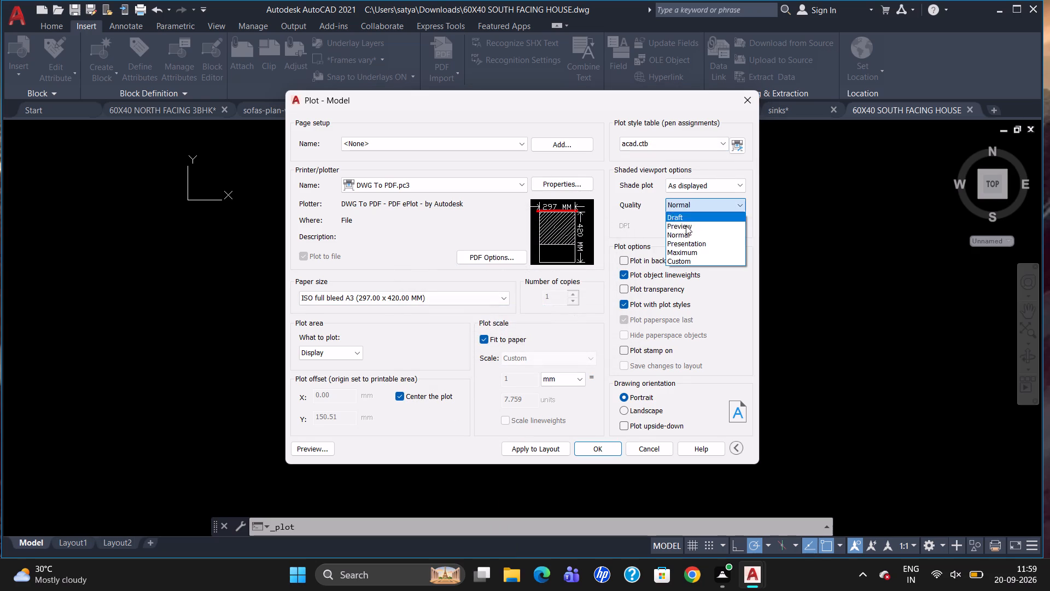
pyautogui.click(693, 251)
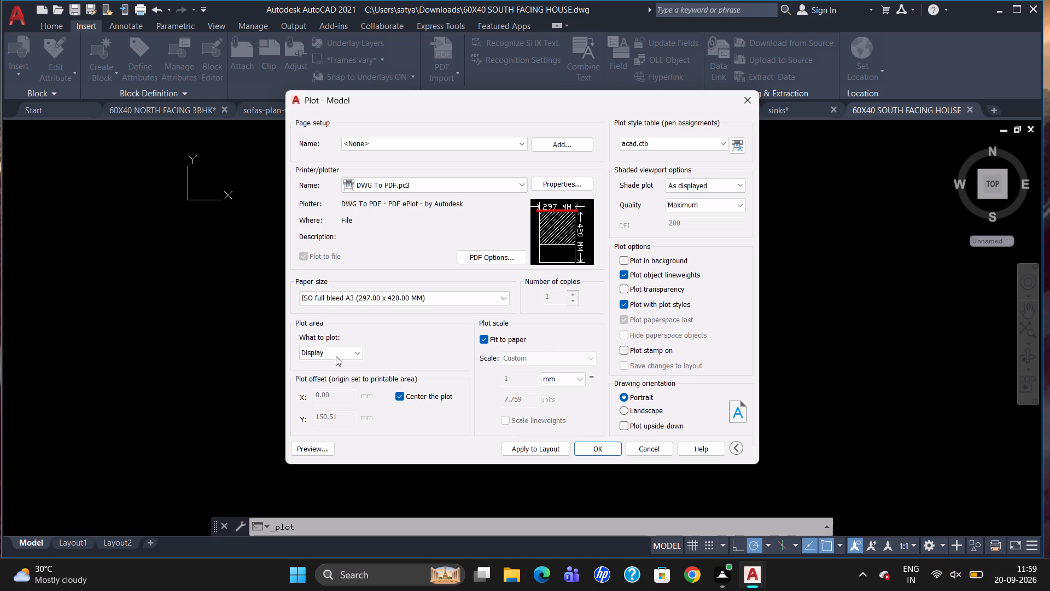
# Set the plot area to a window enclosing the whole house plan, its exterior dimensions and the title.
pyautogui.click(338, 351)
pyautogui.click(346, 390)
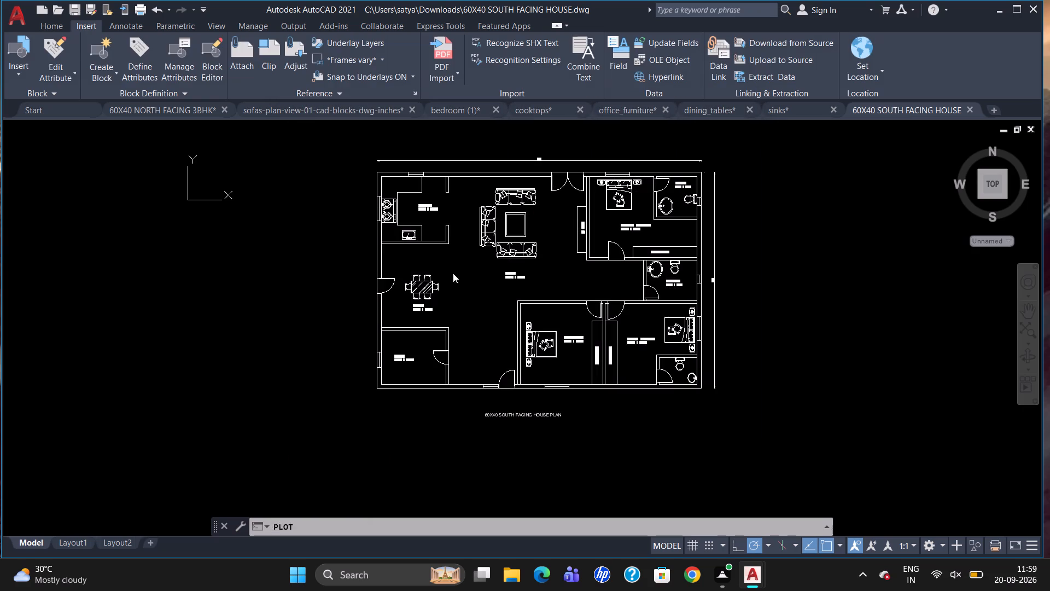
pyautogui.scroll(-1, 423, 242)
pyautogui.moveTo(324, 160); pyautogui.dragTo(425, 319)
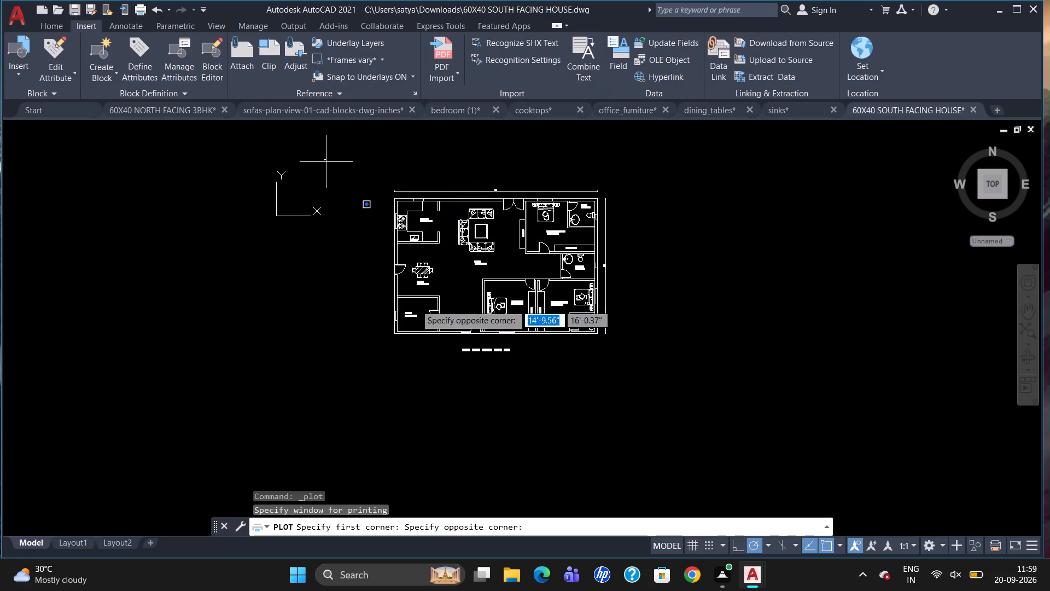
pyautogui.moveTo(425, 319); pyautogui.dragTo(702, 397)
pyautogui.click(702, 397)
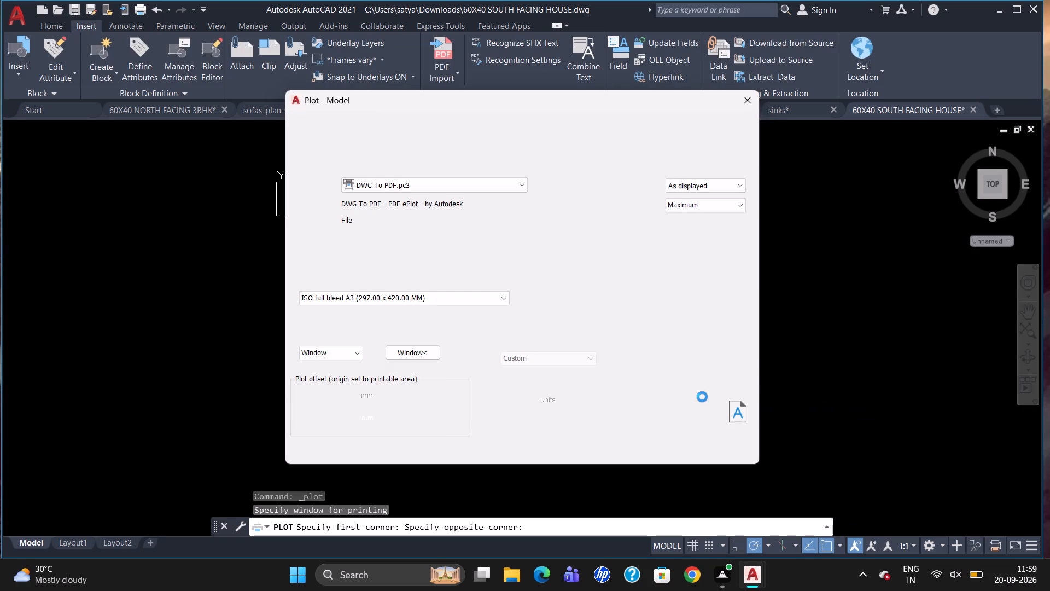
# Plot the sheet to a PDF file under the suggested name in the Documents folder.
pyautogui.click(597, 447)
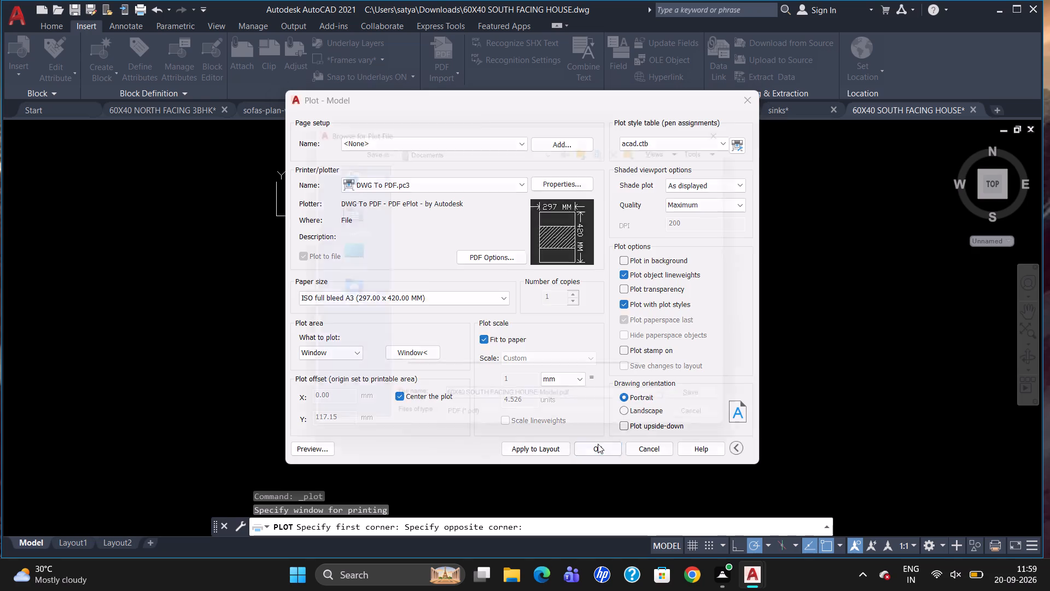
pyautogui.click(699, 415)
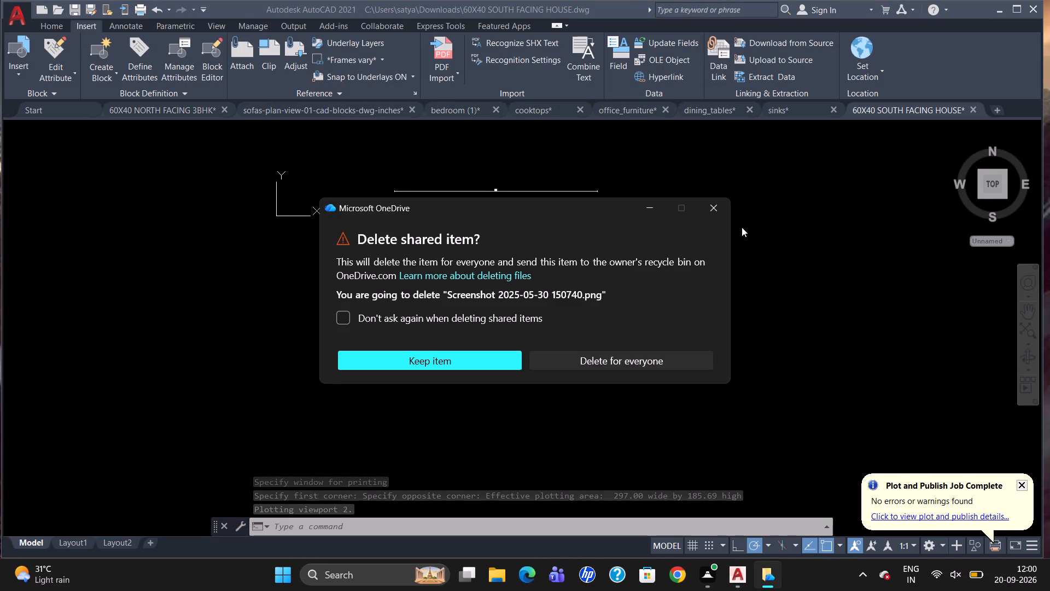
# Dismiss the OneDrive shared-item deletion prompt without deleting anything and close the plotted PDF in Acrobat.
pyautogui.click(721, 204)
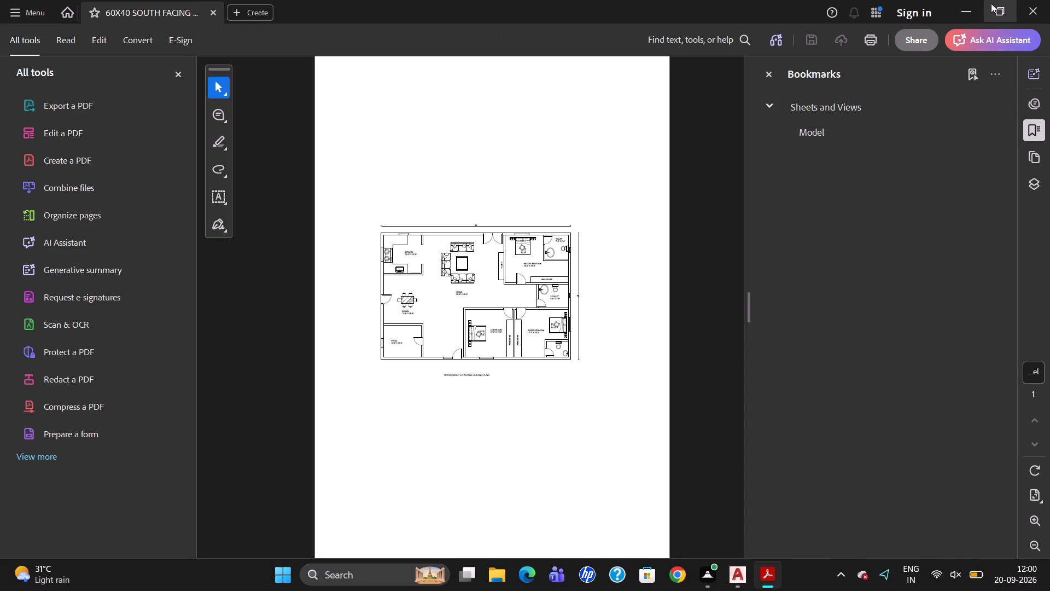
pyautogui.click(1027, 9)
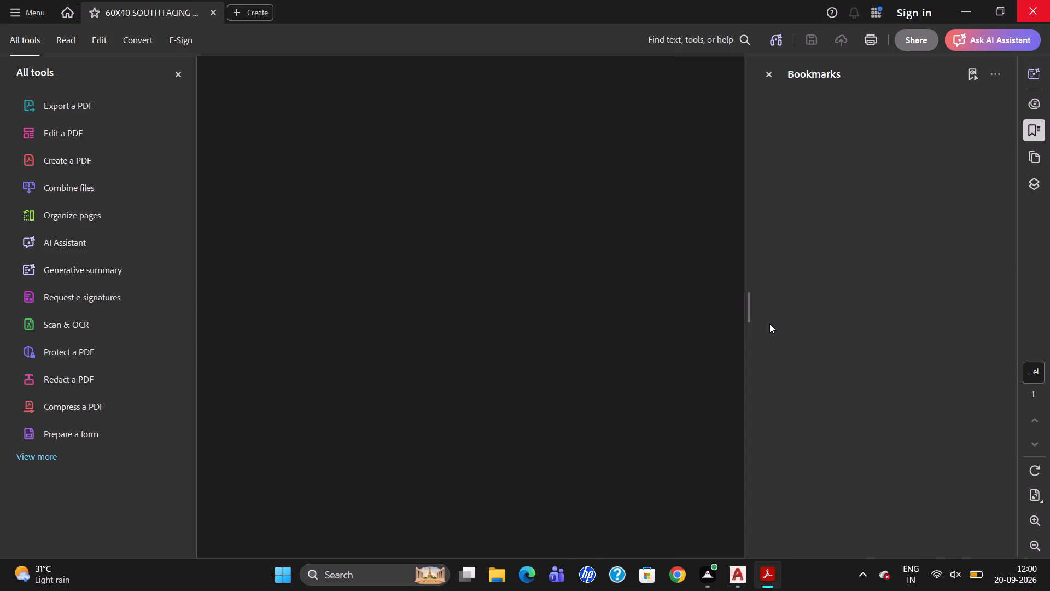
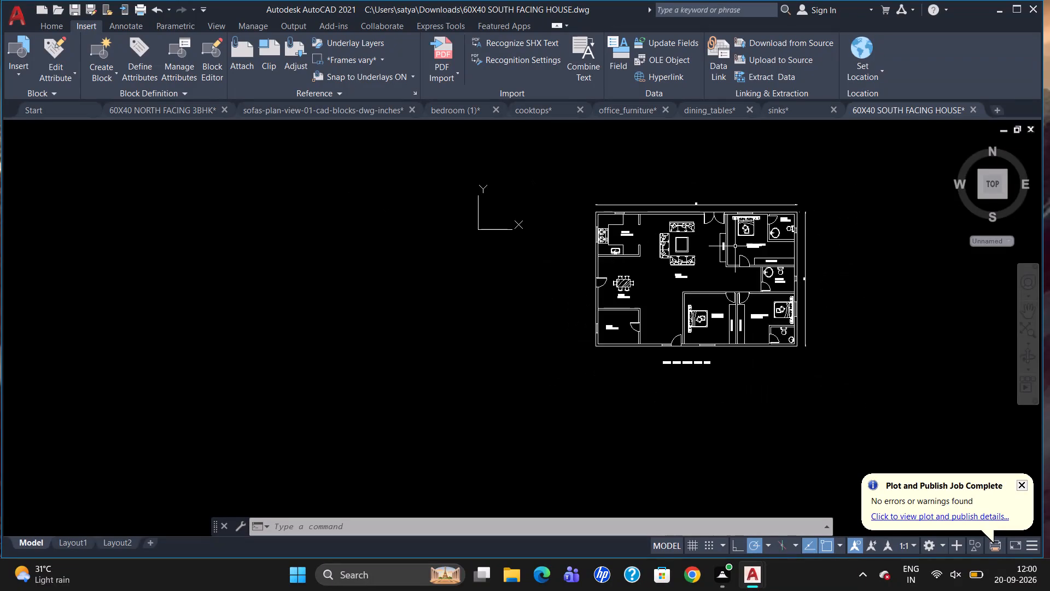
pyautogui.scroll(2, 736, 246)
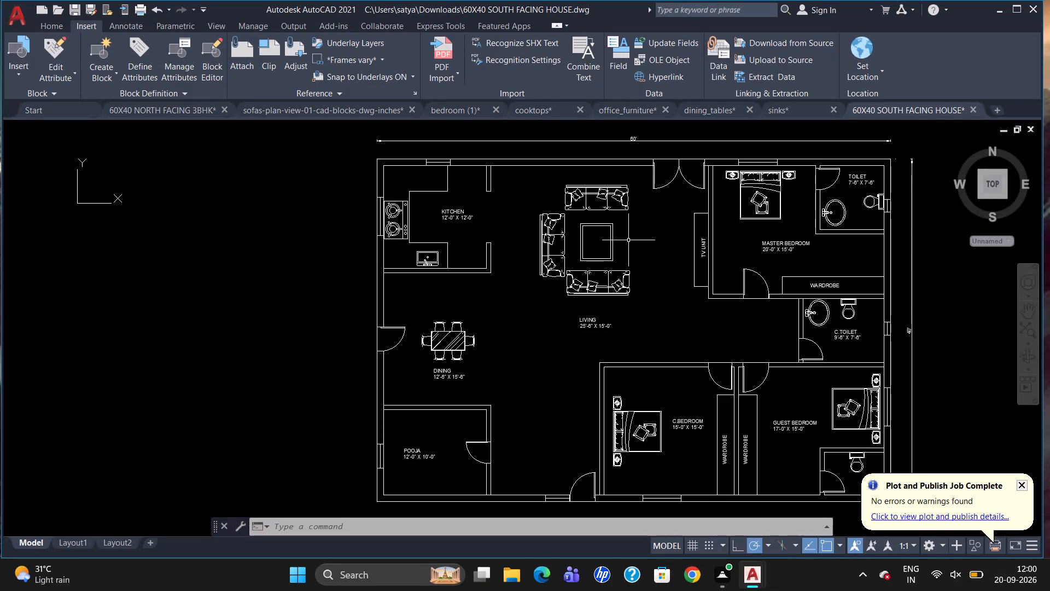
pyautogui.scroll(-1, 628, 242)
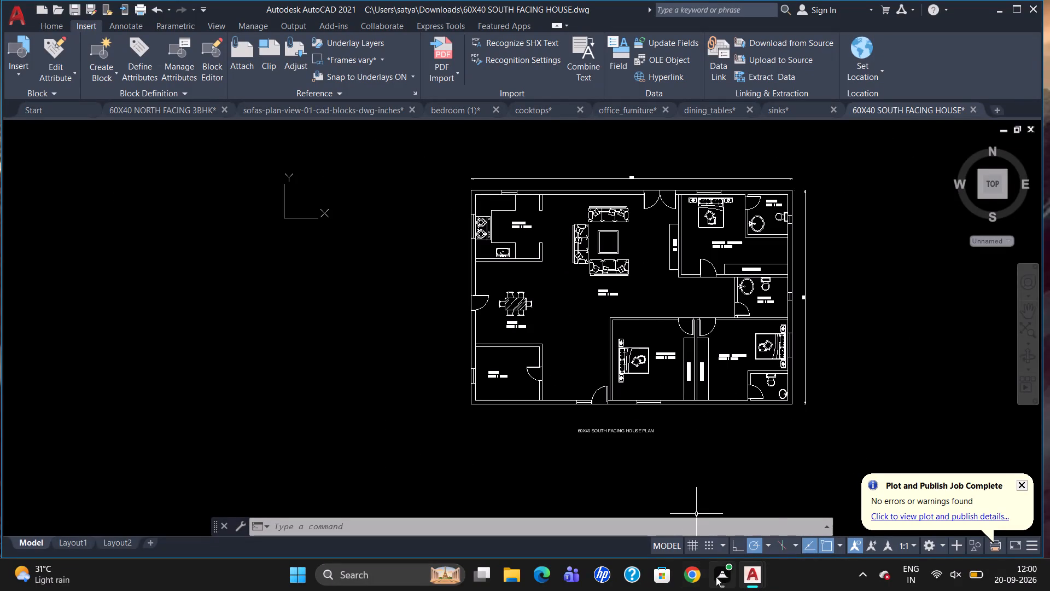